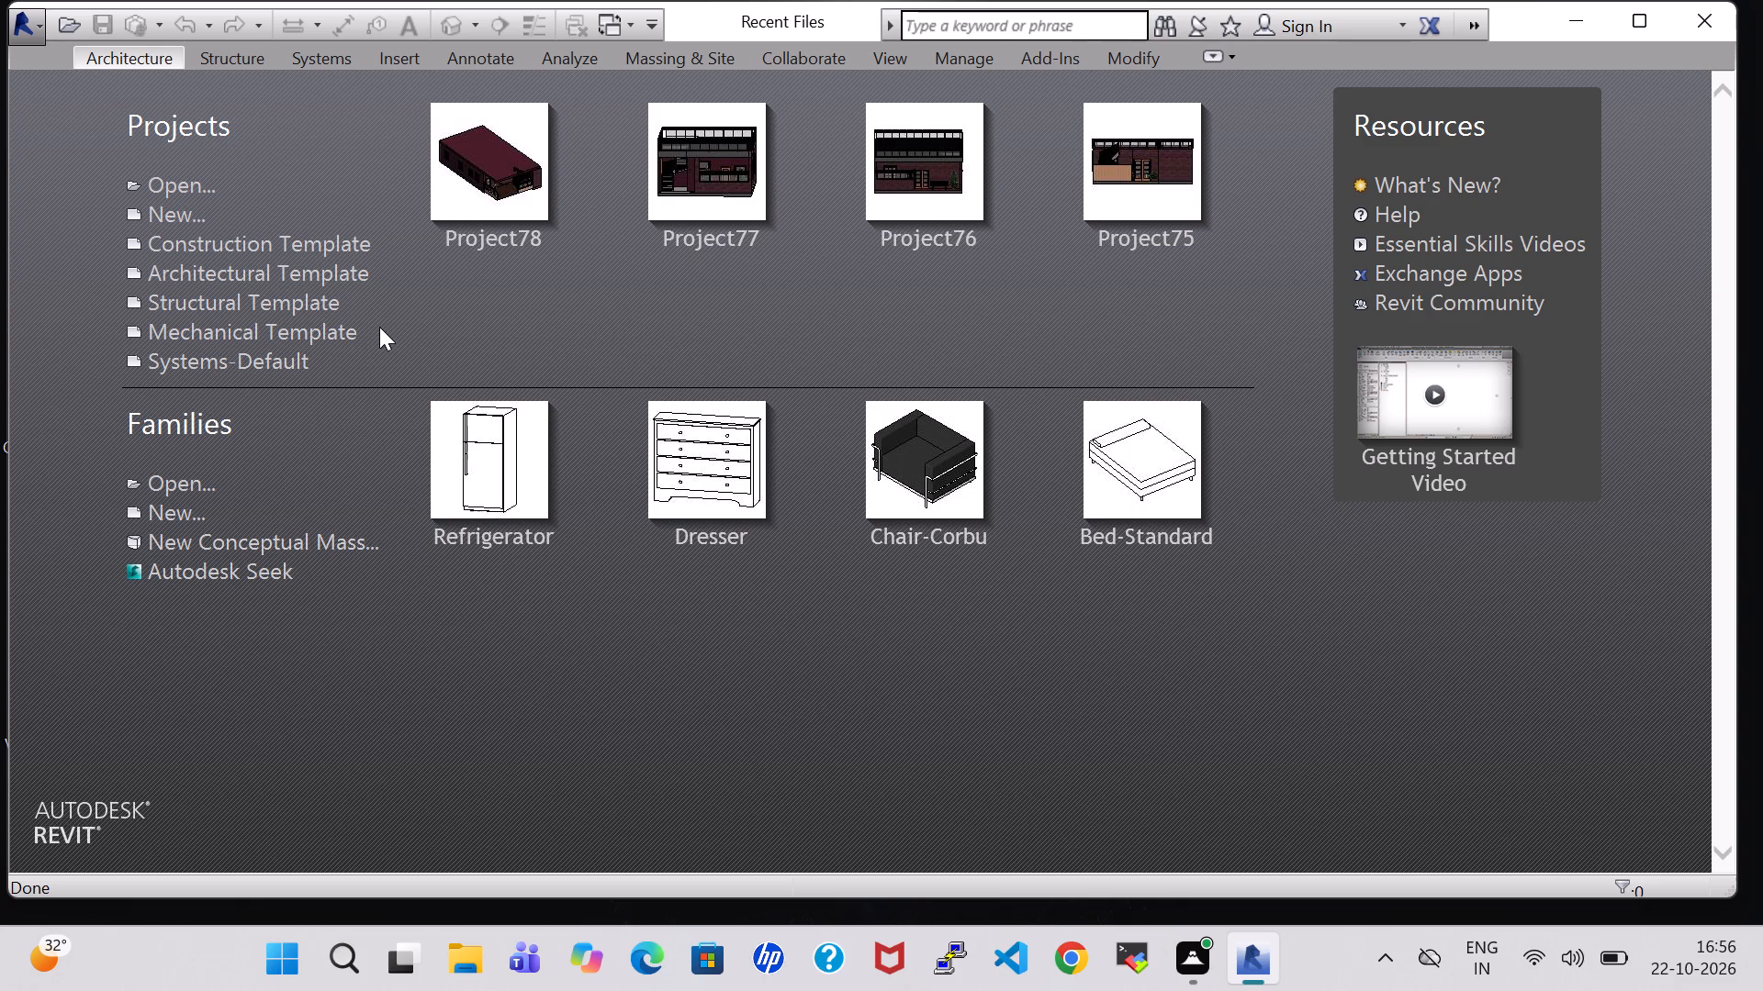
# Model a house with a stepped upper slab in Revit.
# Create a new project from the Architectural Template.
pyautogui.click(185, 203)
pyautogui.click(743, 414)
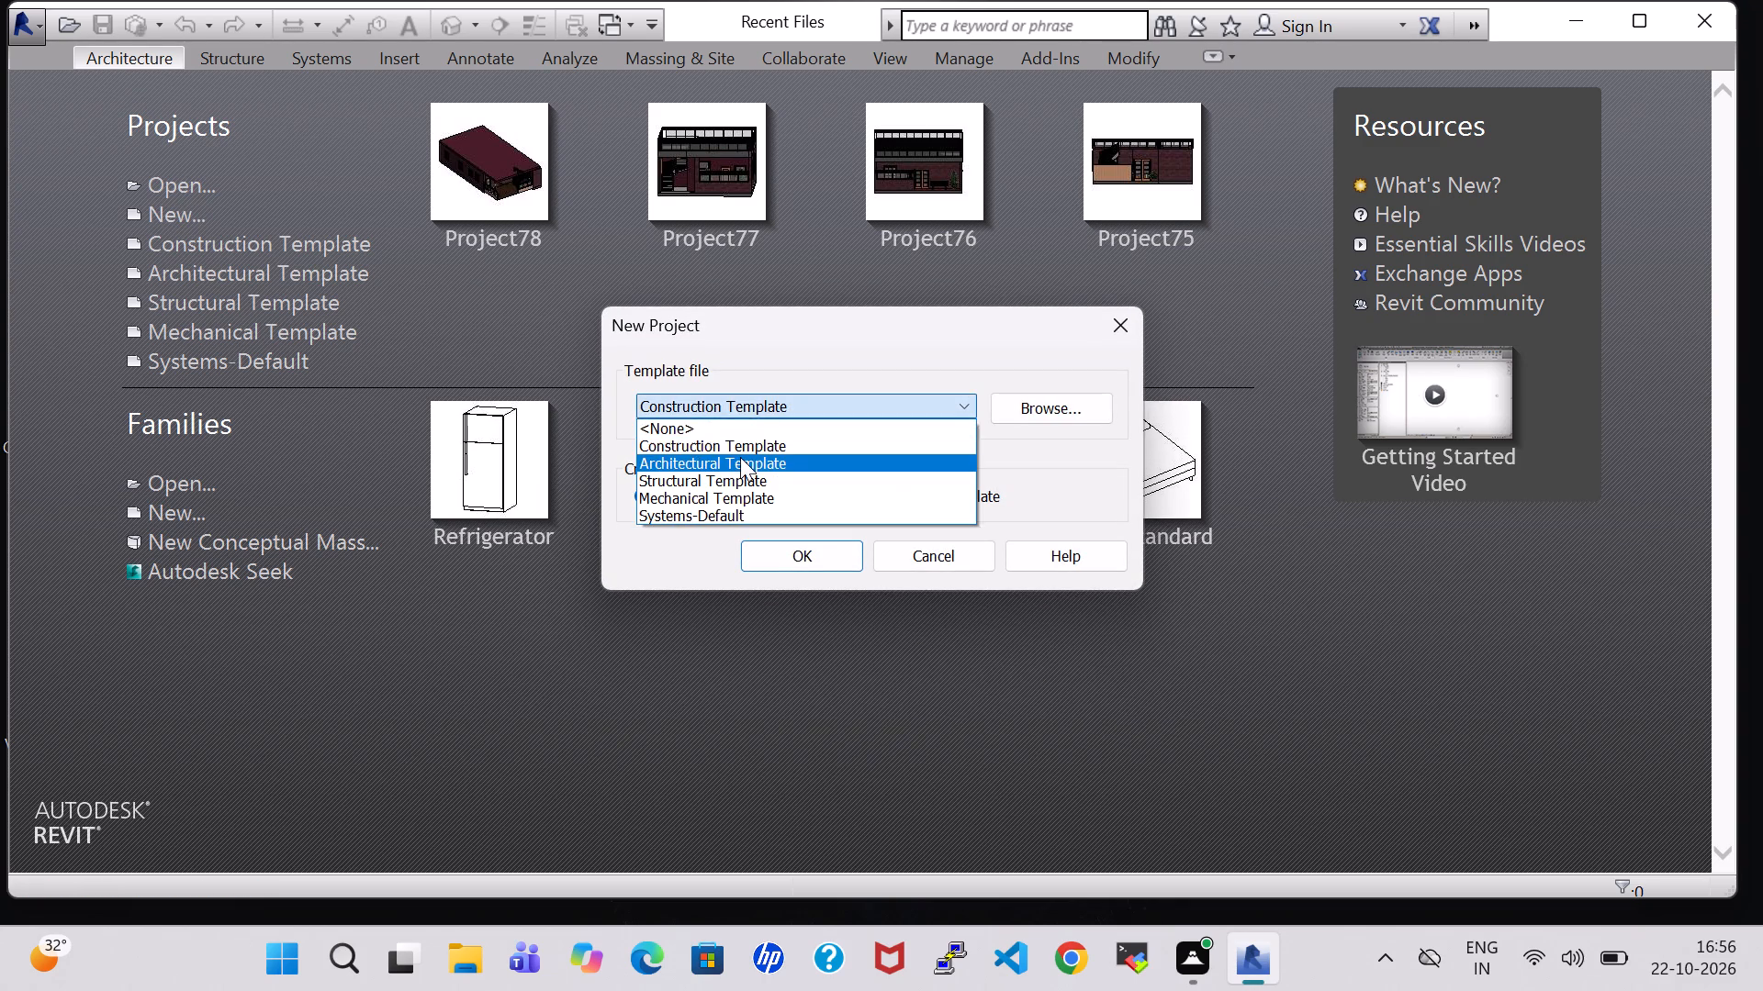
pyautogui.click(740, 461)
pyautogui.click(799, 563)
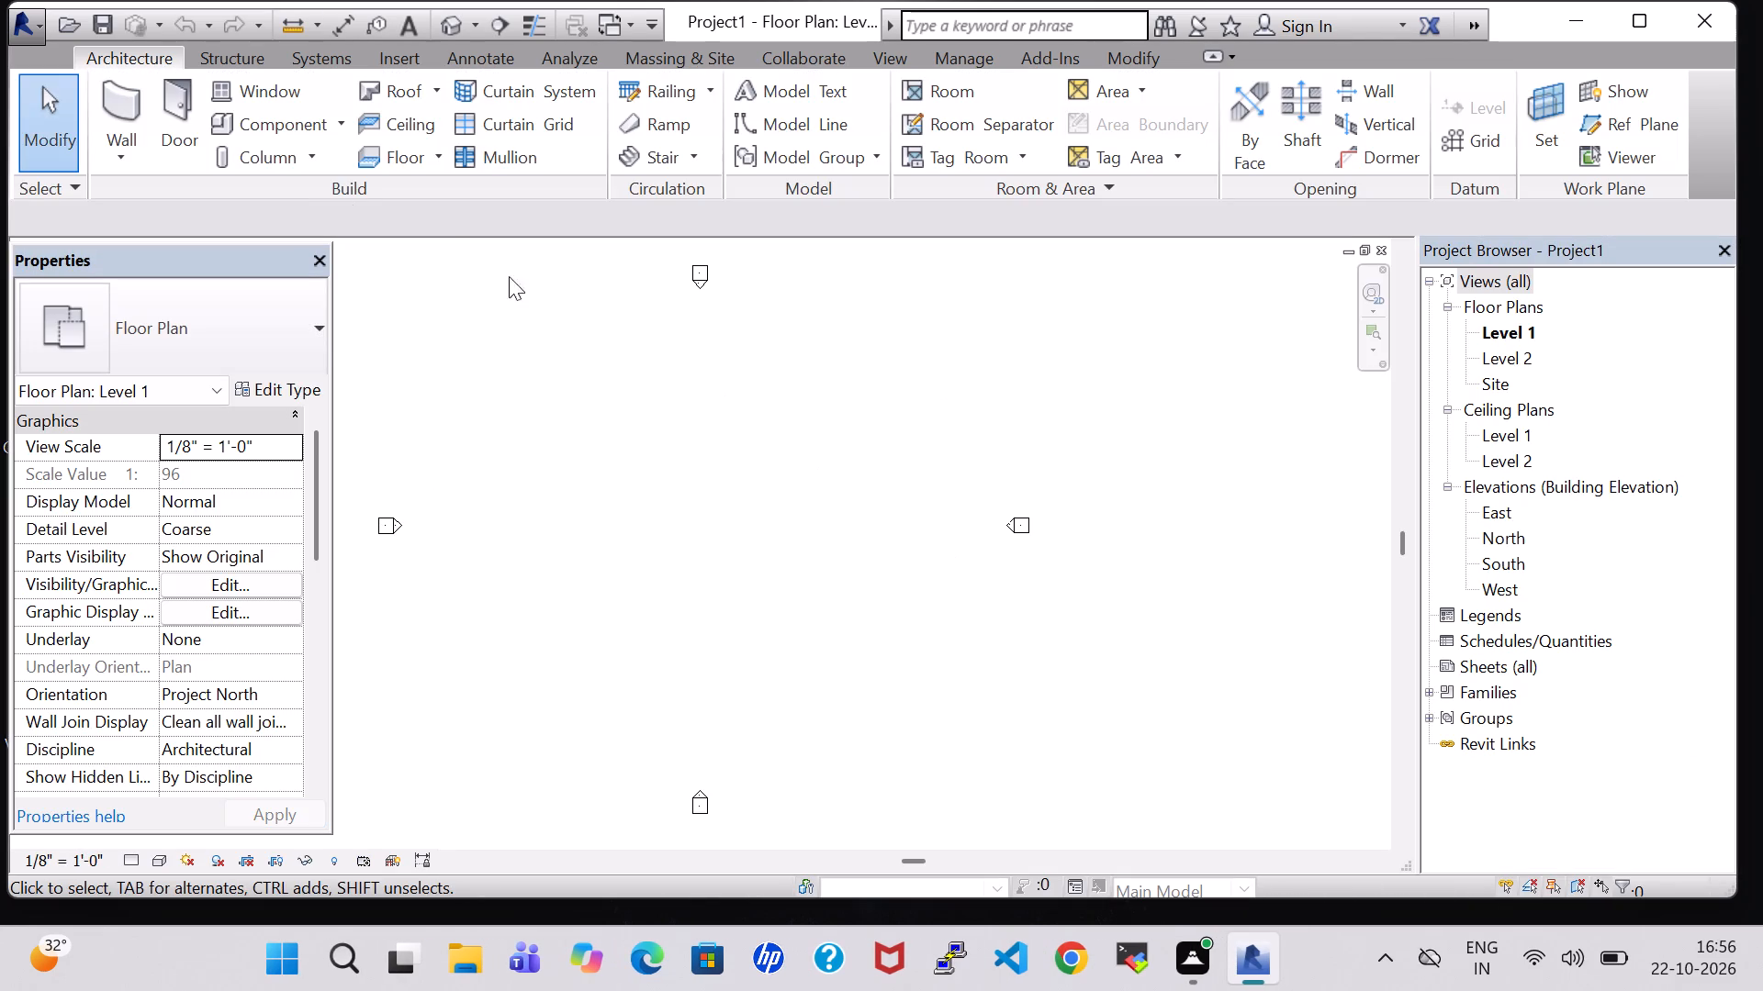
# Draw a closed rectangle of Generic - 8" walls on Level 1, 39' wide by 30' deep, with a 10' unconnected height.
pyautogui.click(126, 103)
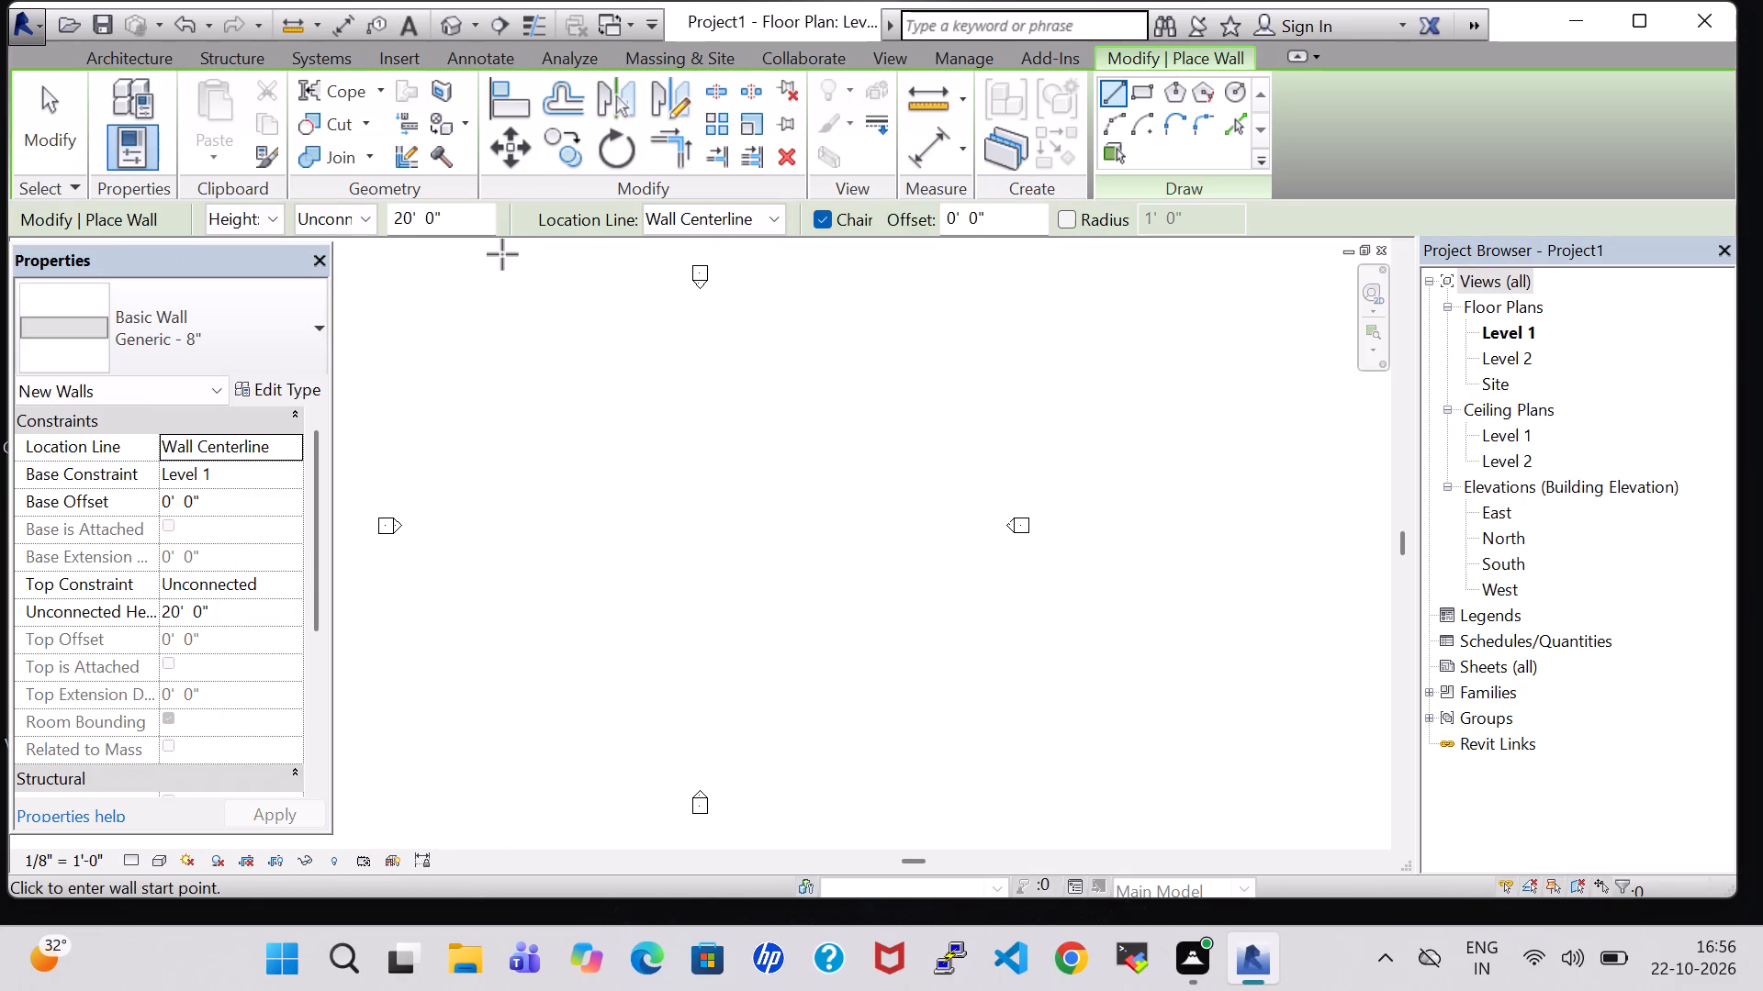
pyautogui.click(406, 216)
pyautogui.press('BackSpace')
pyautogui.press('1')
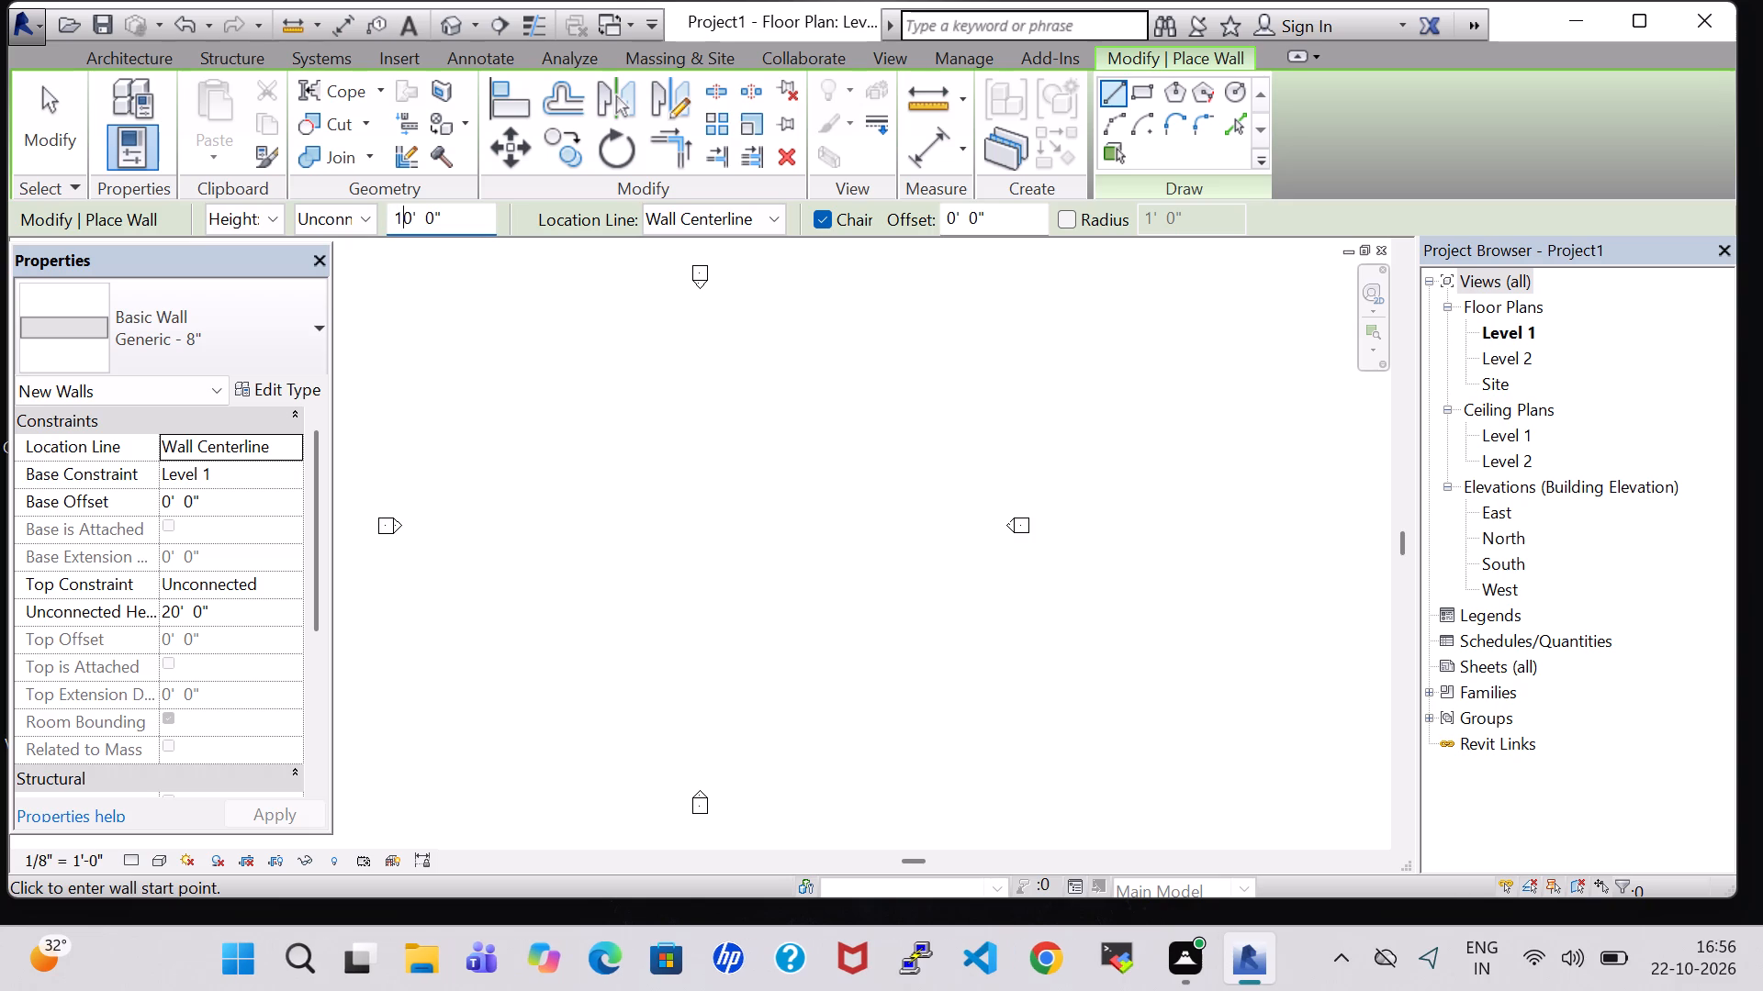
pyautogui.press('Return')
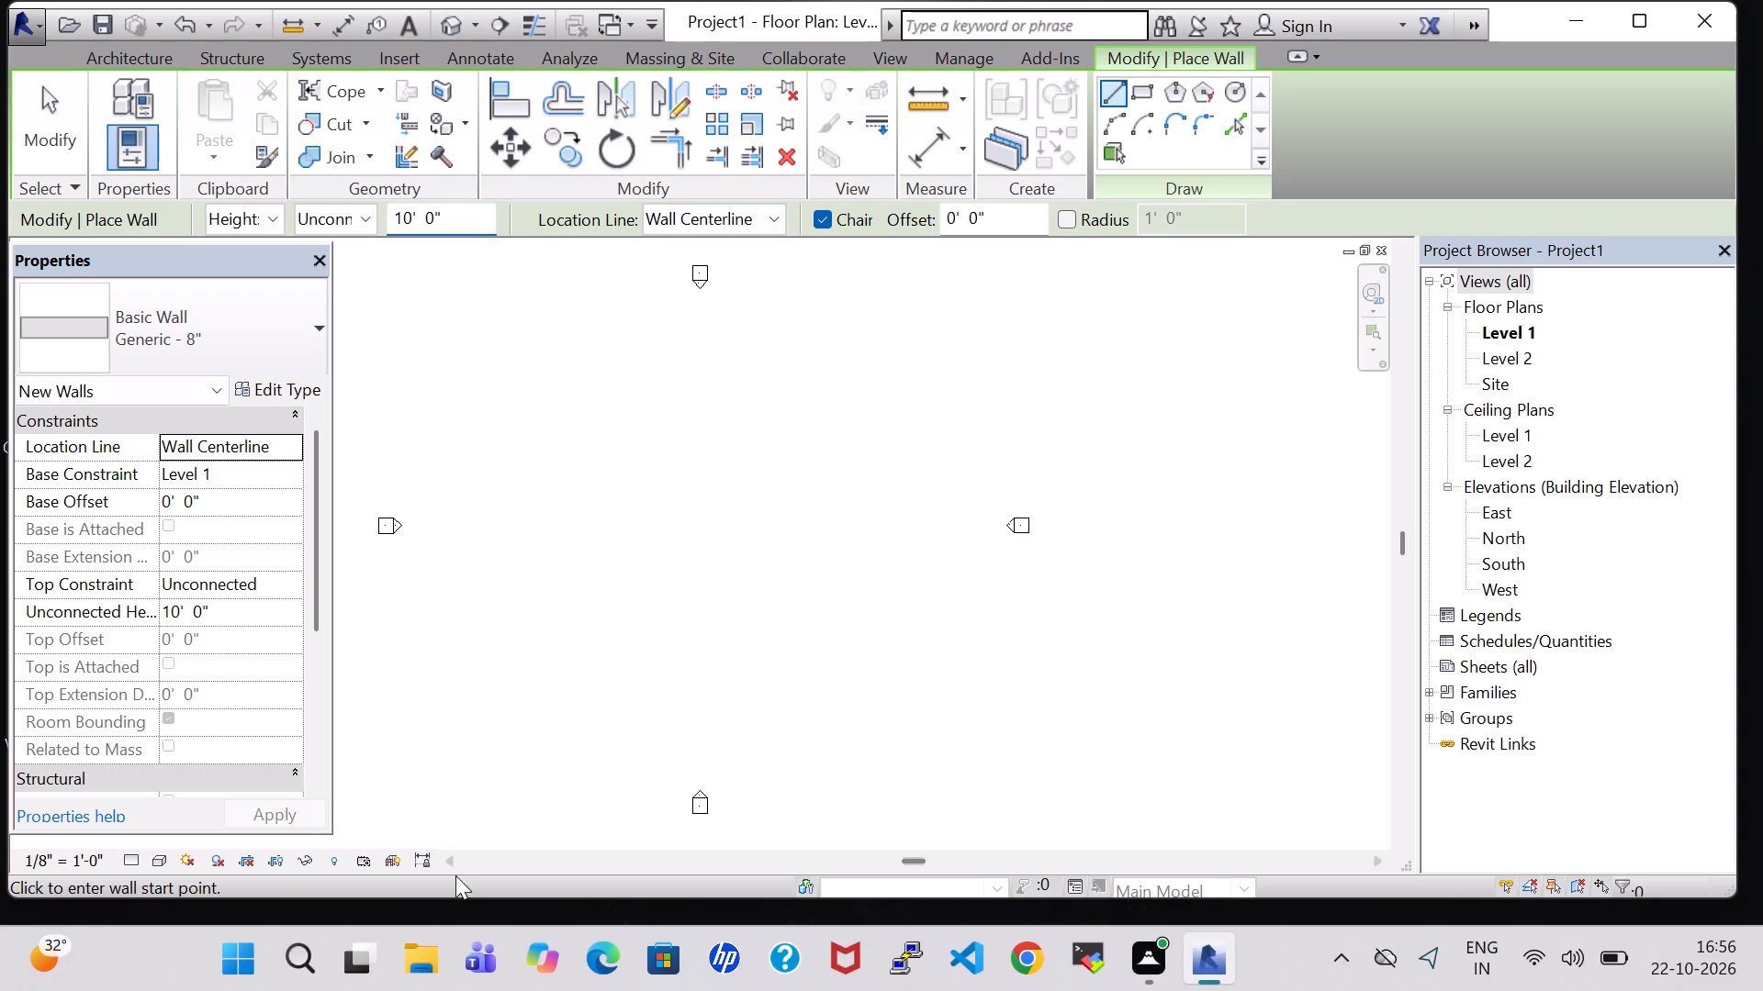
pyautogui.click(449, 859)
pyautogui.click(449, 859)
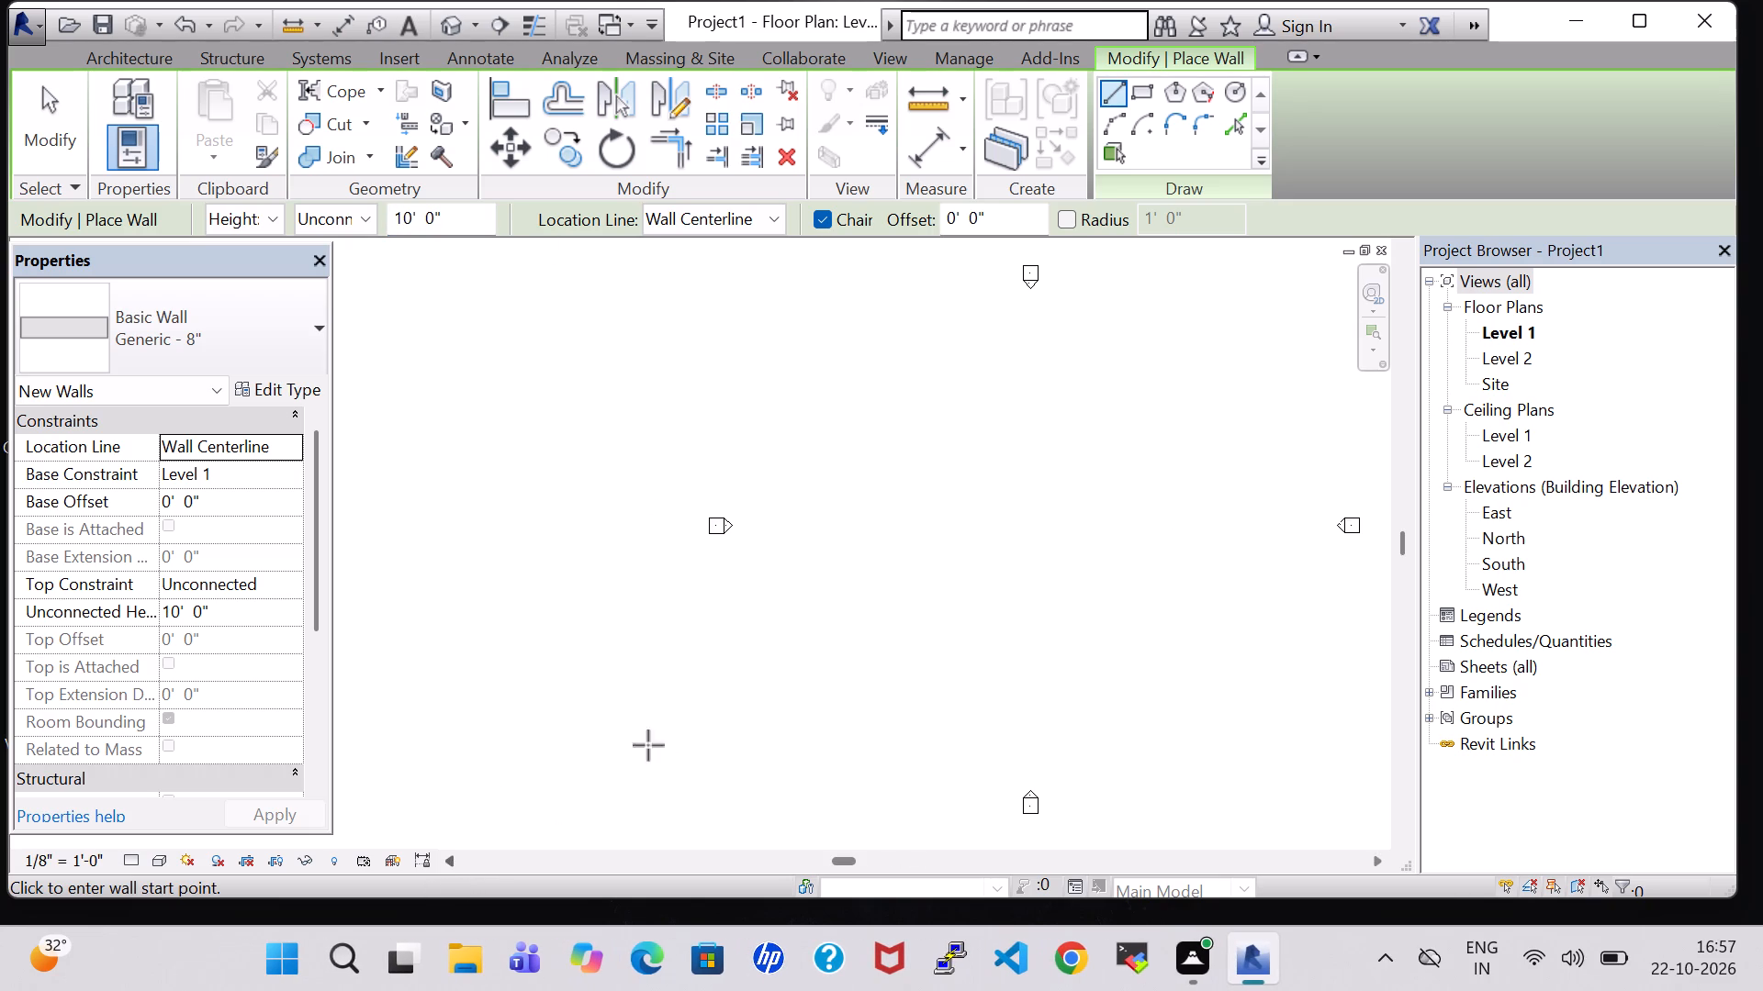
pyautogui.click(1376, 863)
pyautogui.click(707, 382)
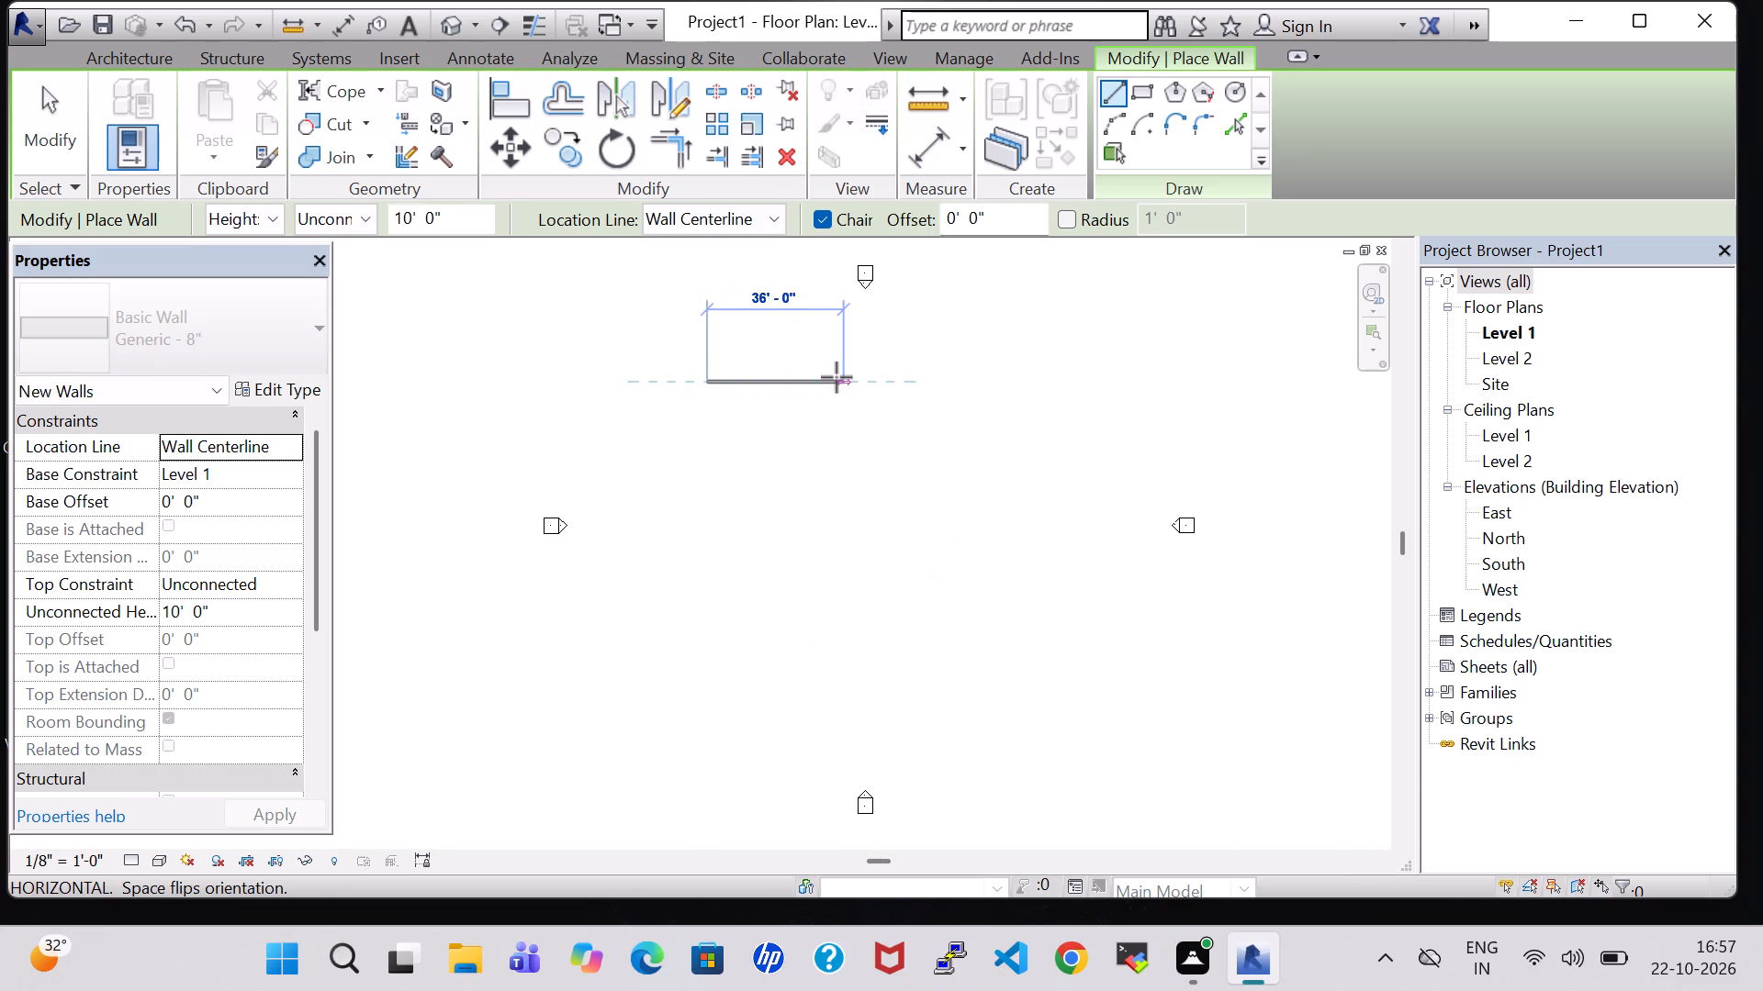
pyautogui.write('39')
pyautogui.press('Return')
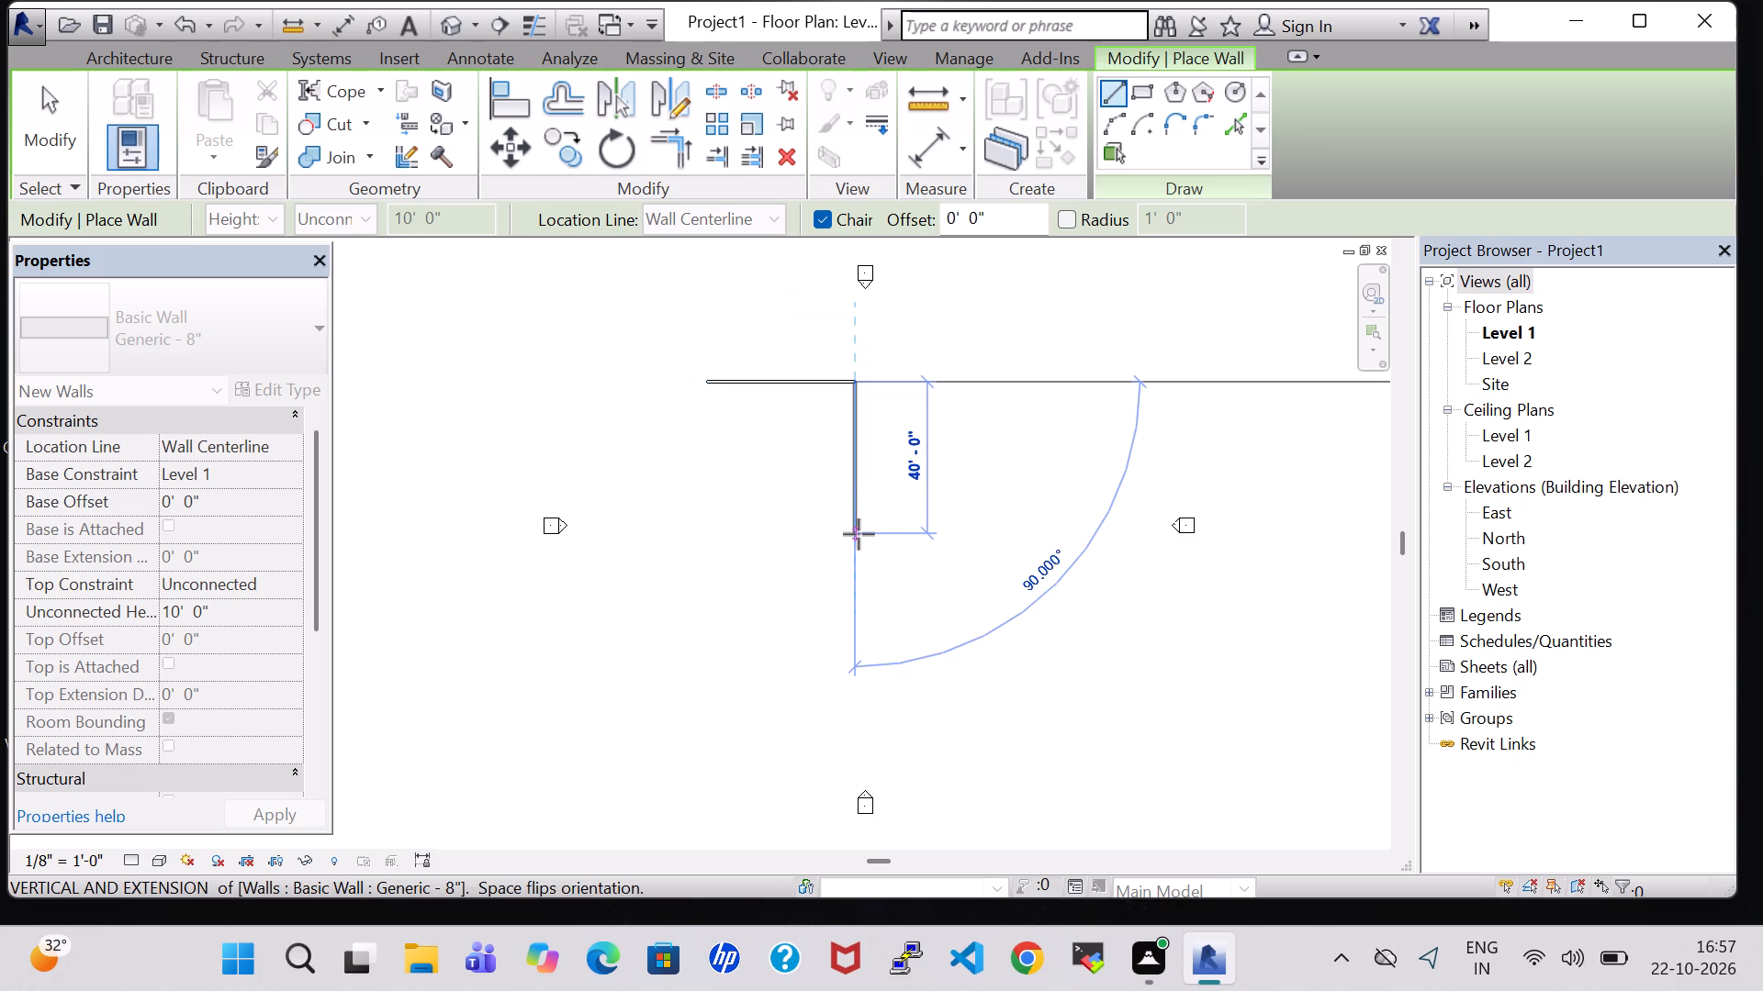
pyautogui.write('30')
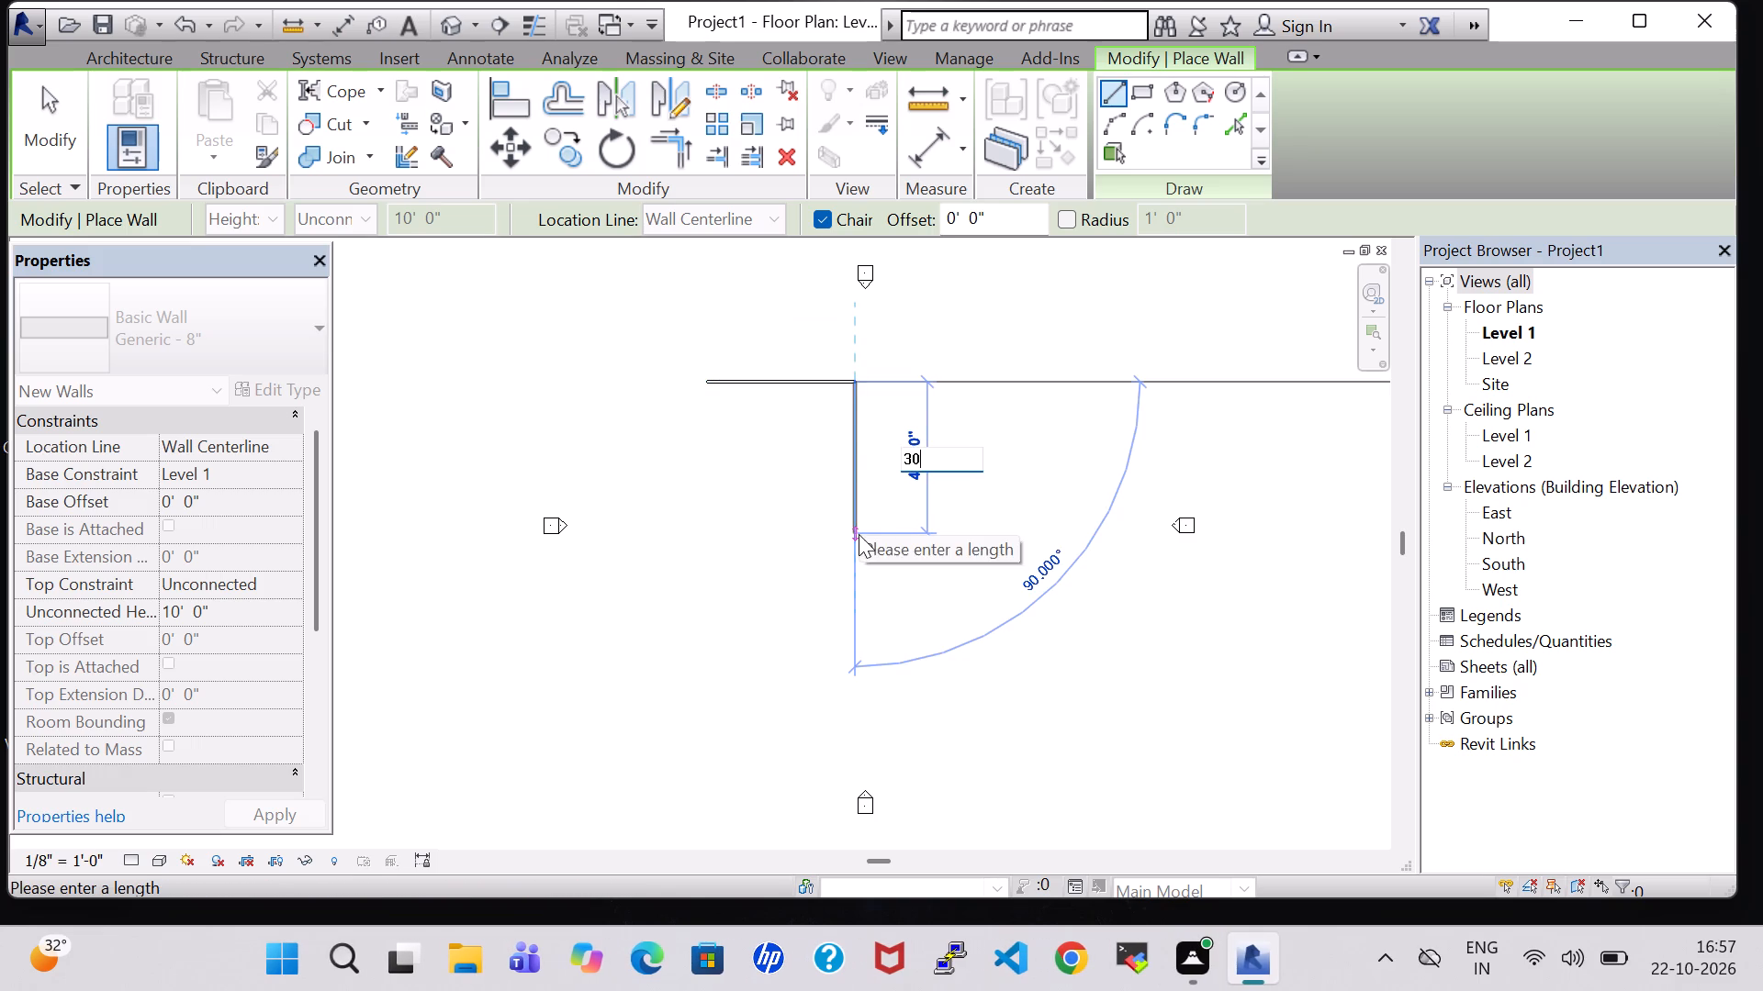
pyautogui.press('Return')
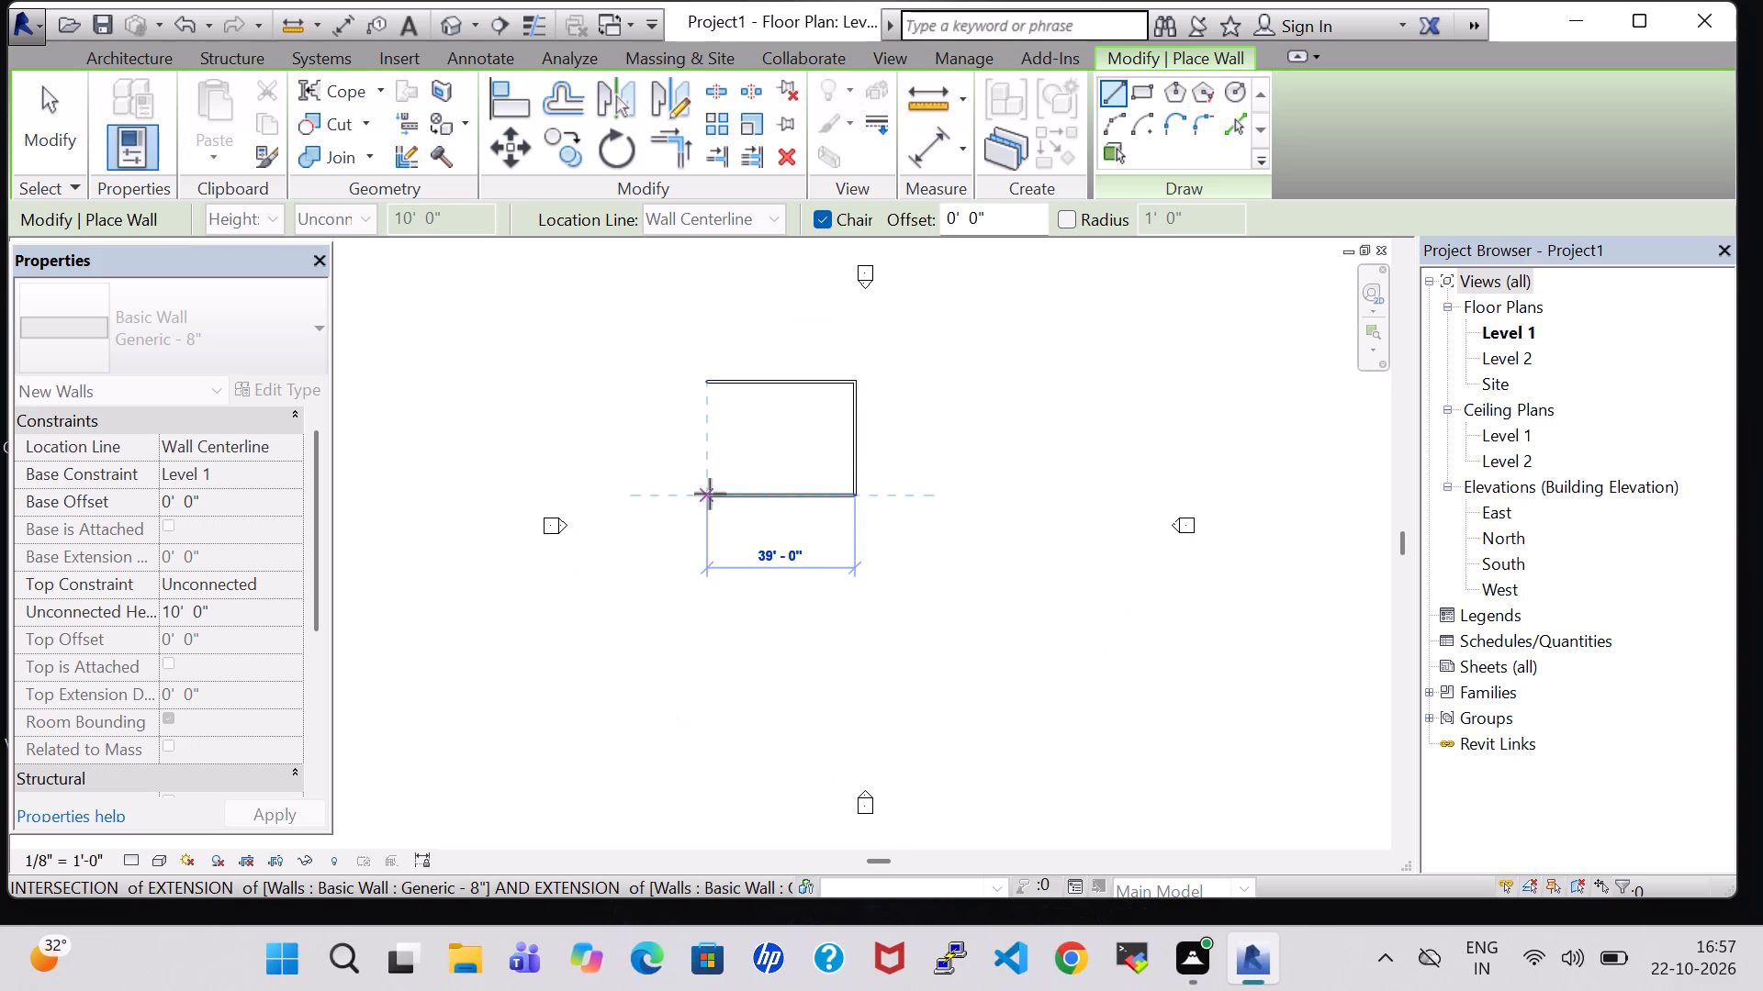
pyautogui.click(710, 494)
pyautogui.click(711, 386)
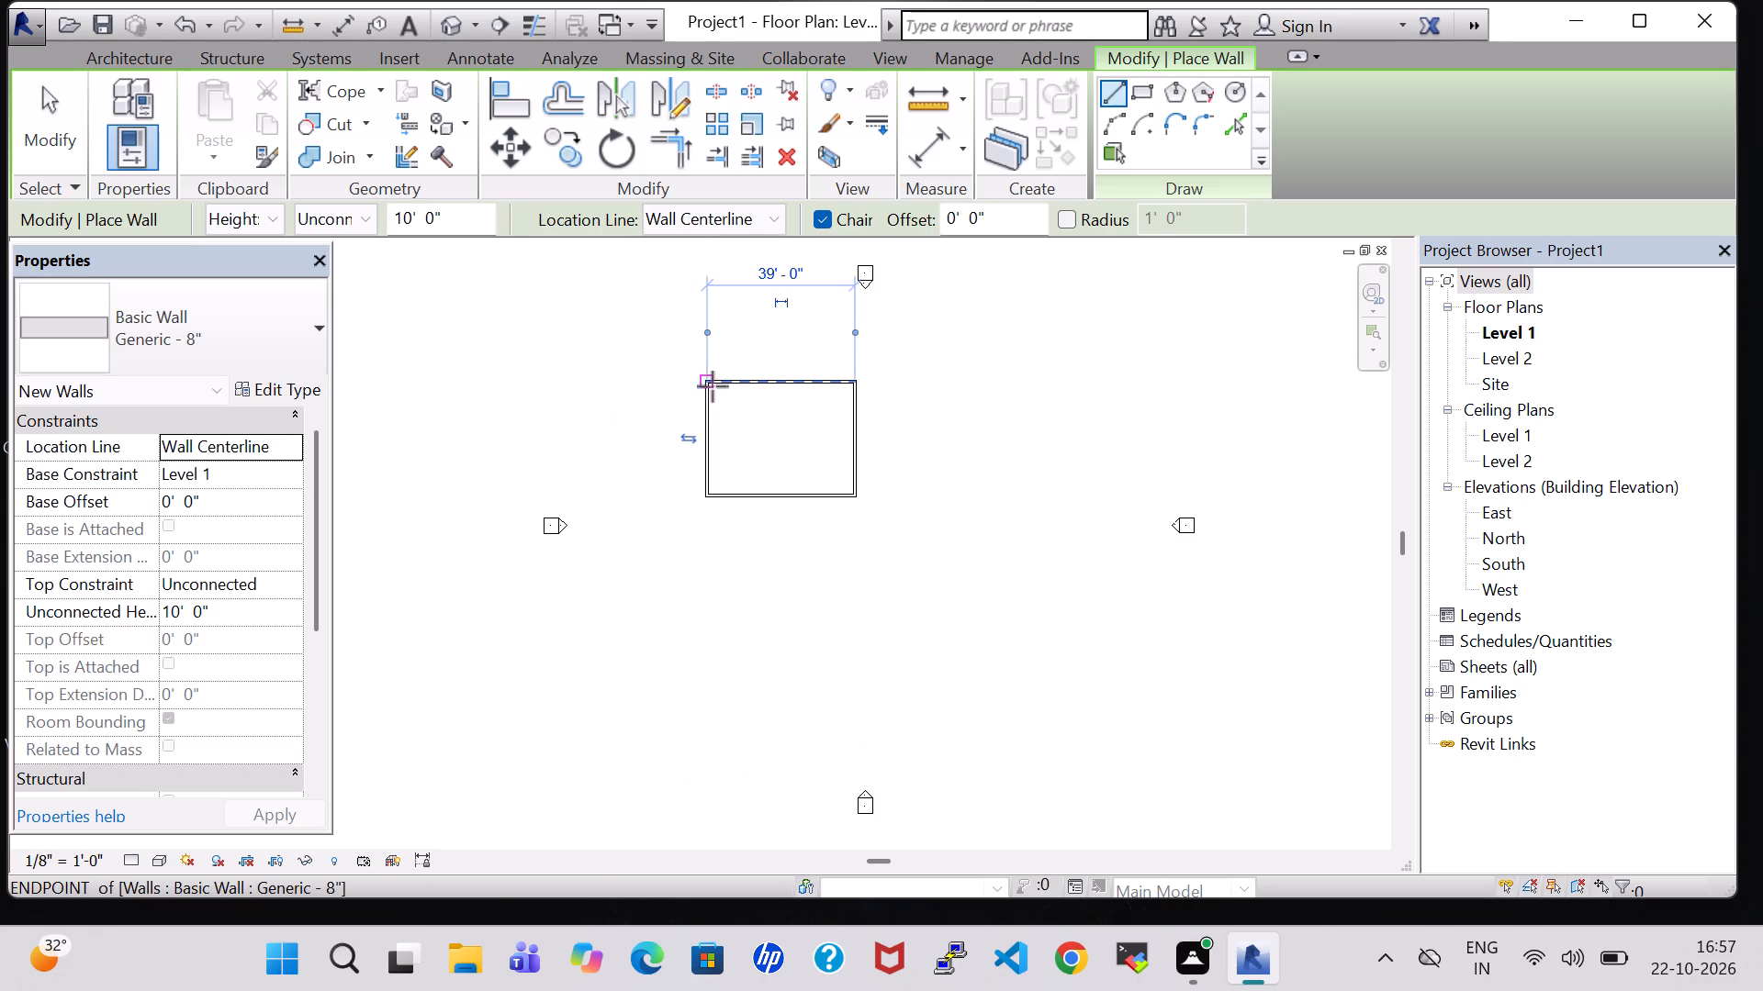
pyautogui.scroll(3, 770, 474)
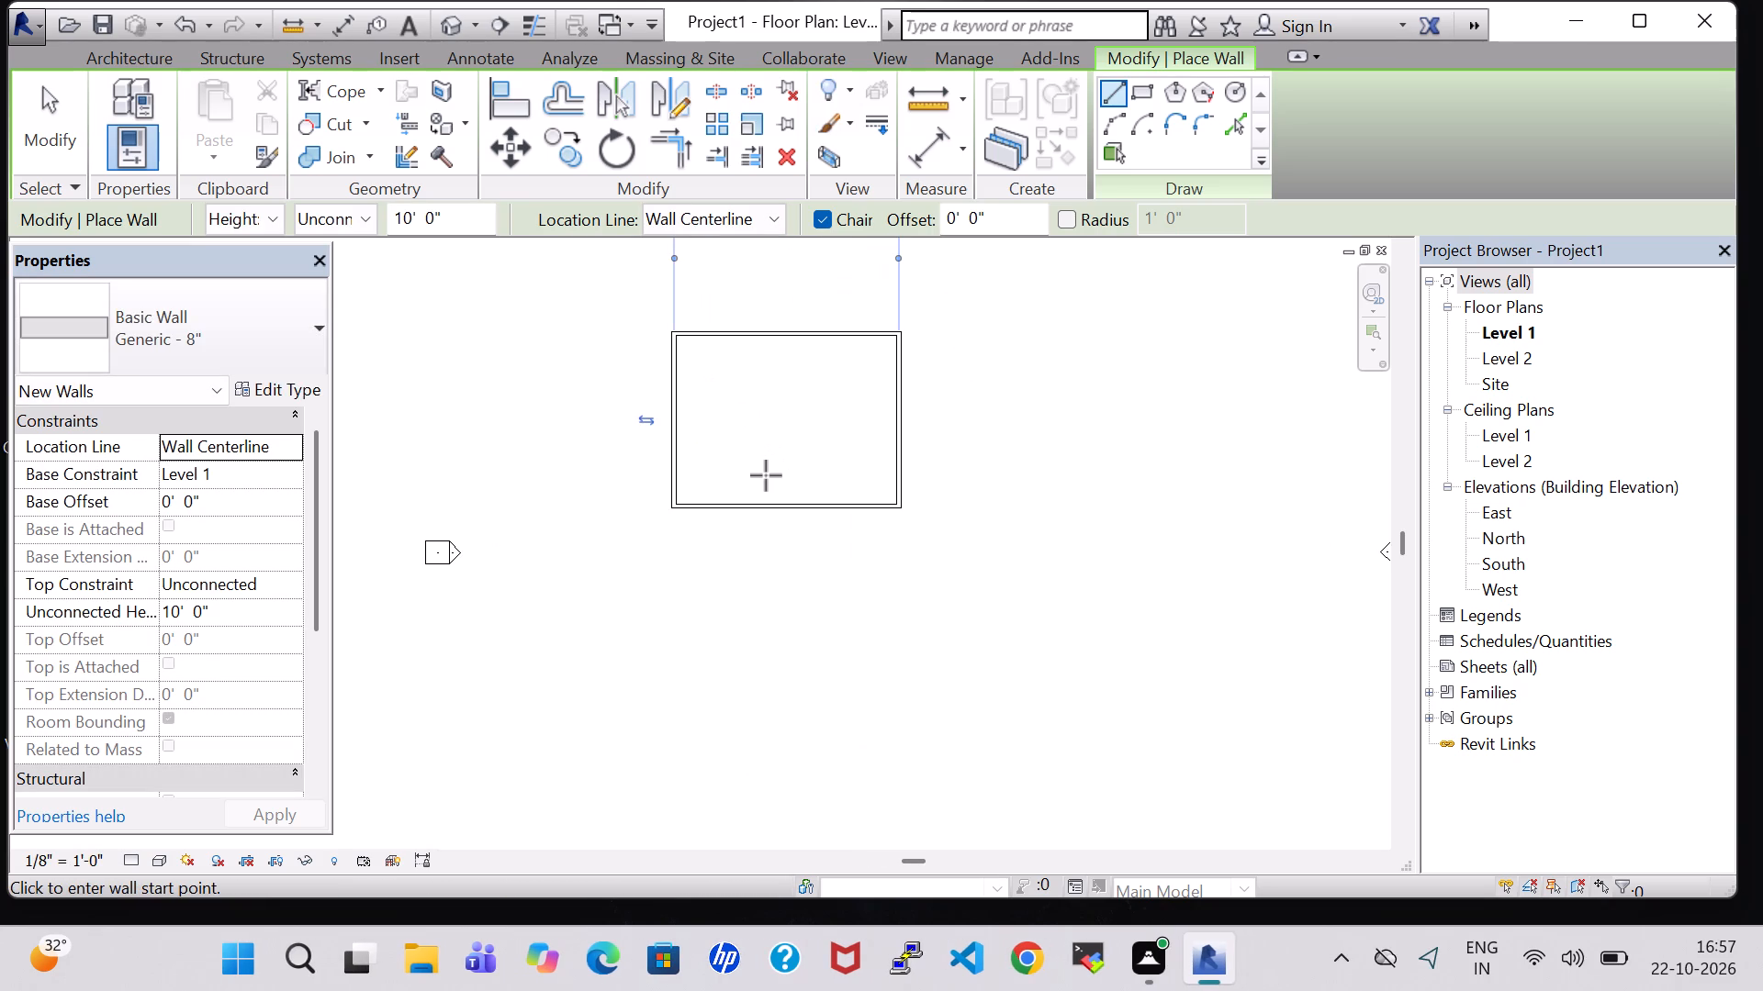
pyautogui.press('Escape')
pyautogui.press('Escape')
# Examine the rectangle's overall width and depth using its upper and right walls.
pyautogui.click(773, 333)
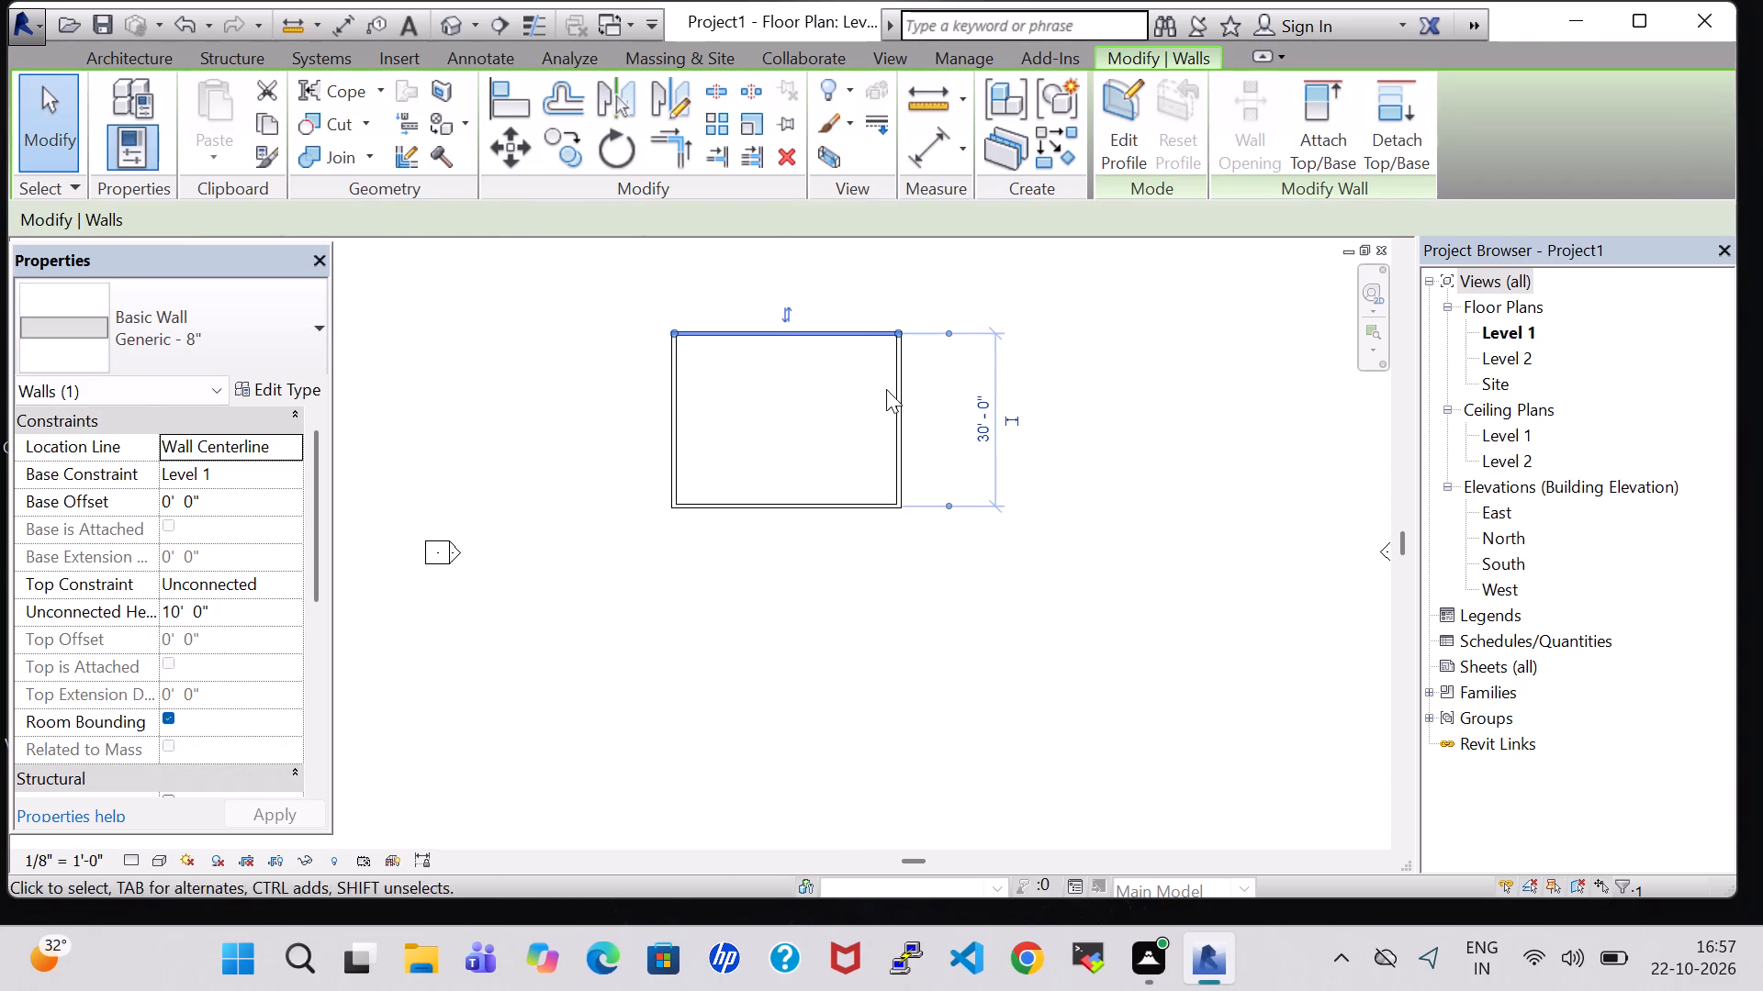
pyautogui.click(895, 412)
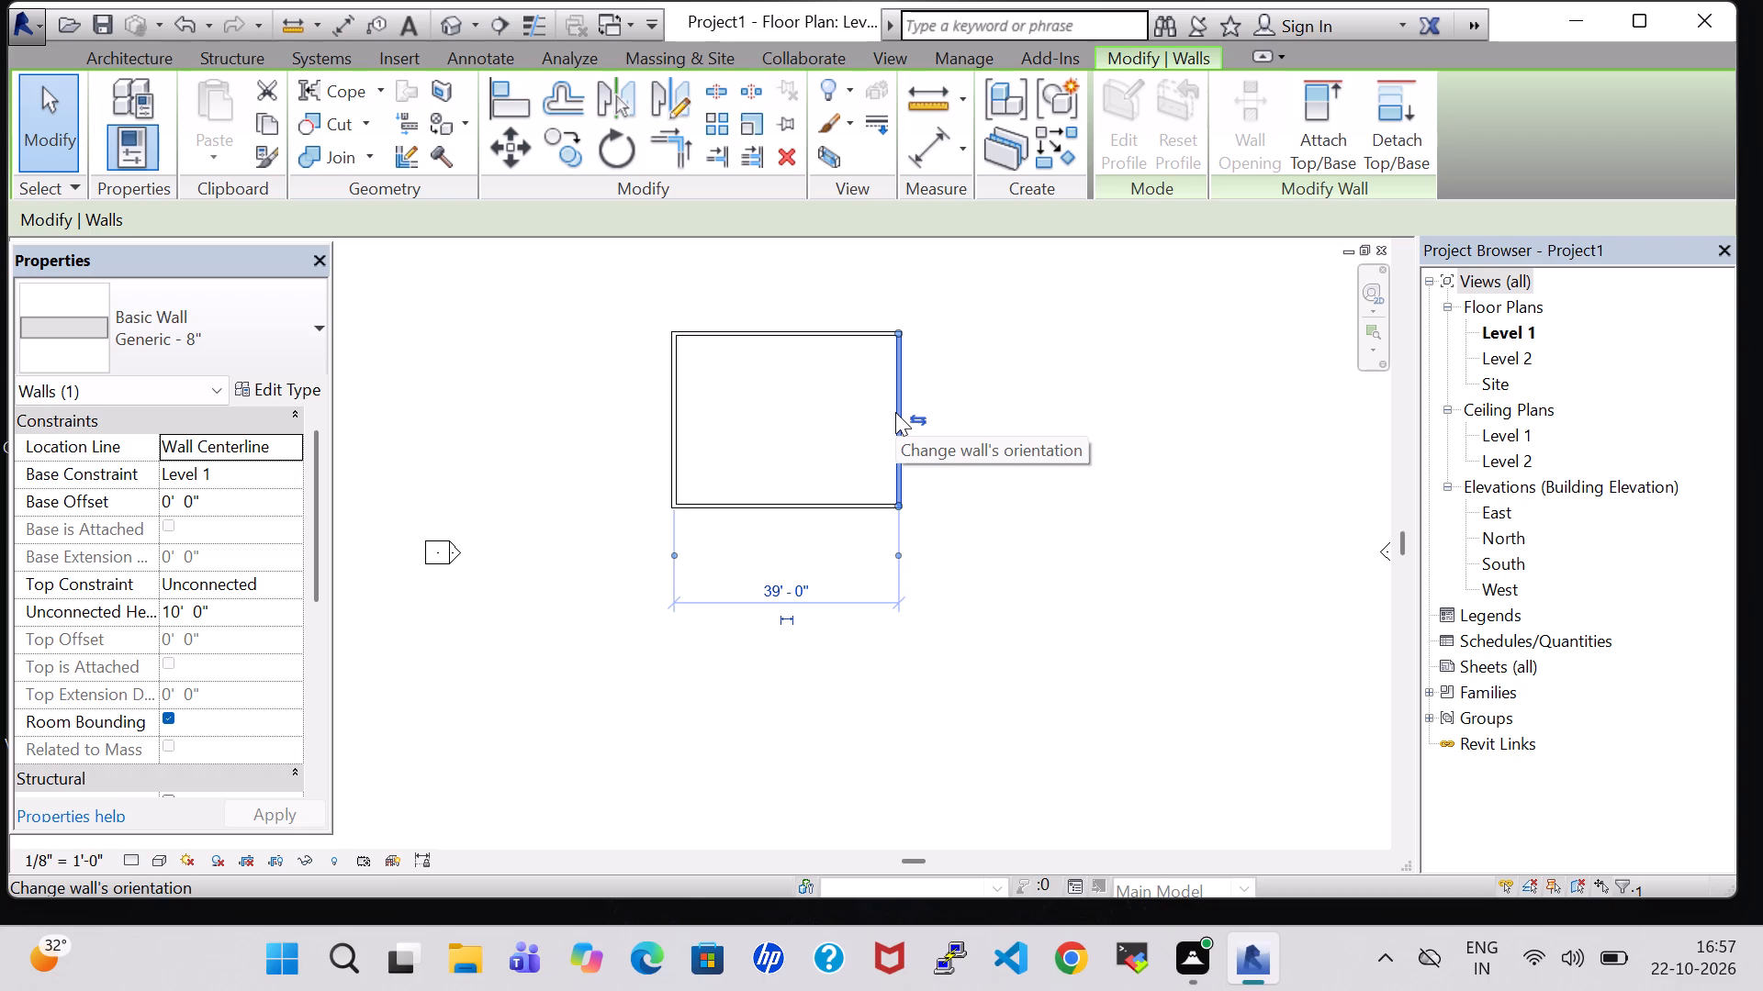
pyautogui.click(797, 333)
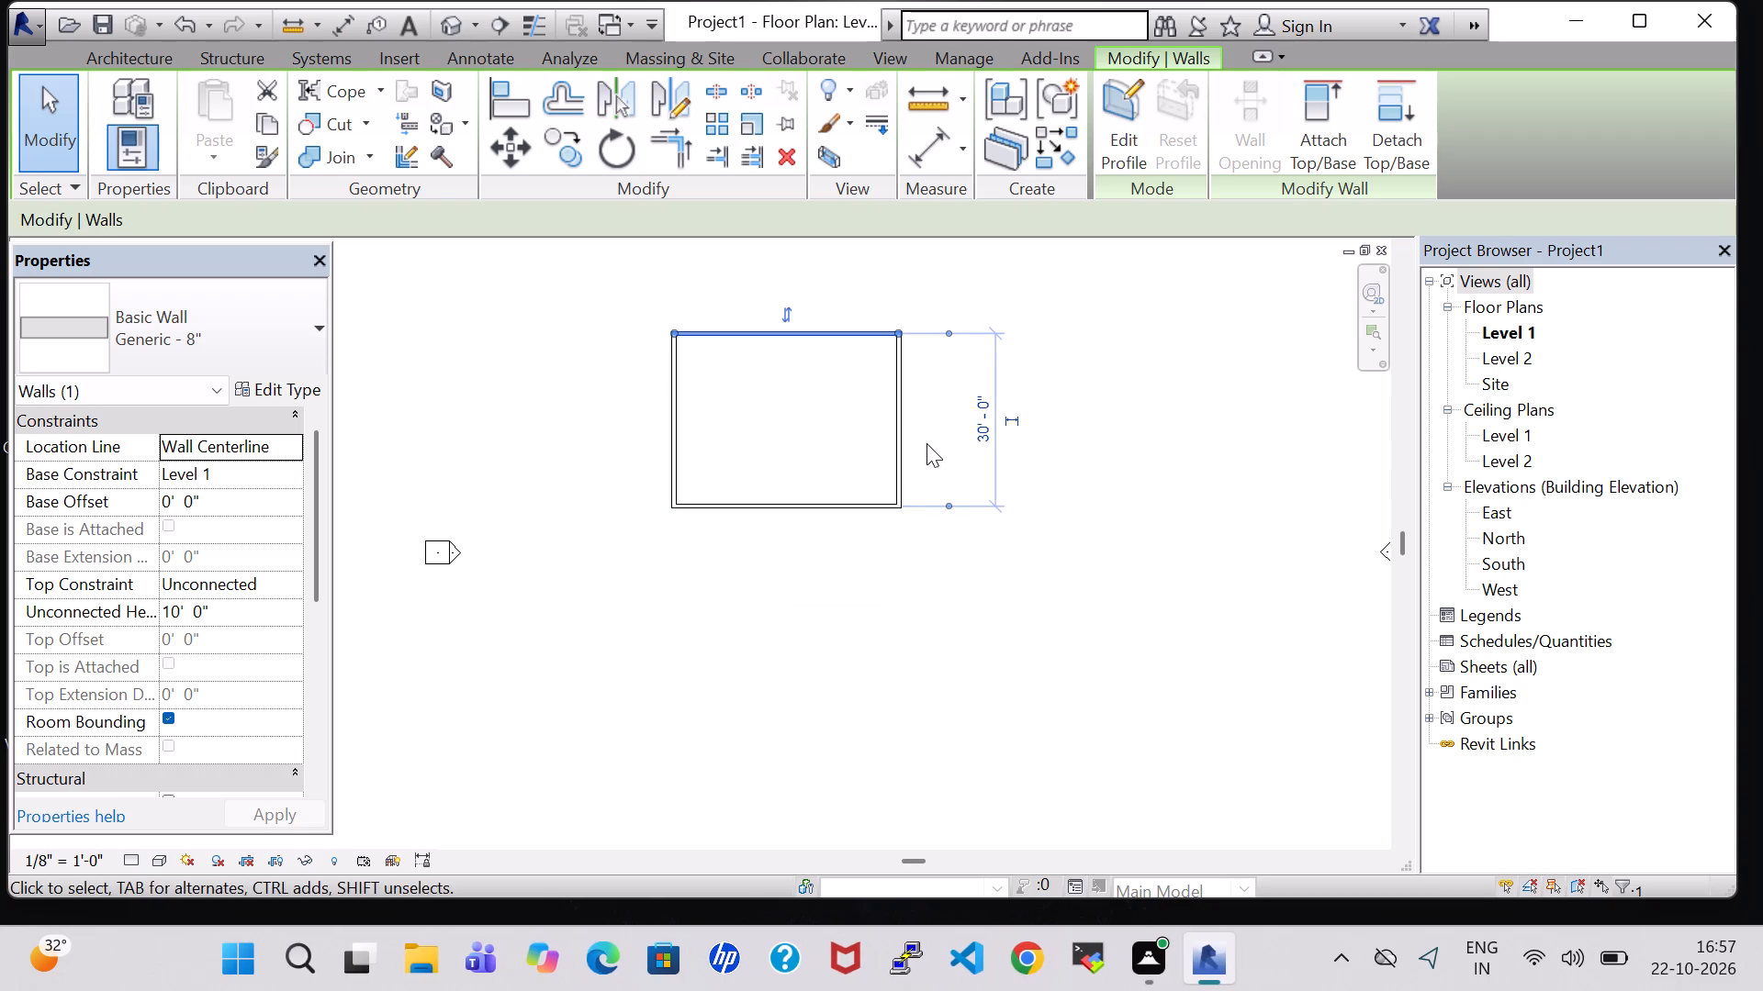
pyautogui.click(898, 431)
pyautogui.click(985, 579)
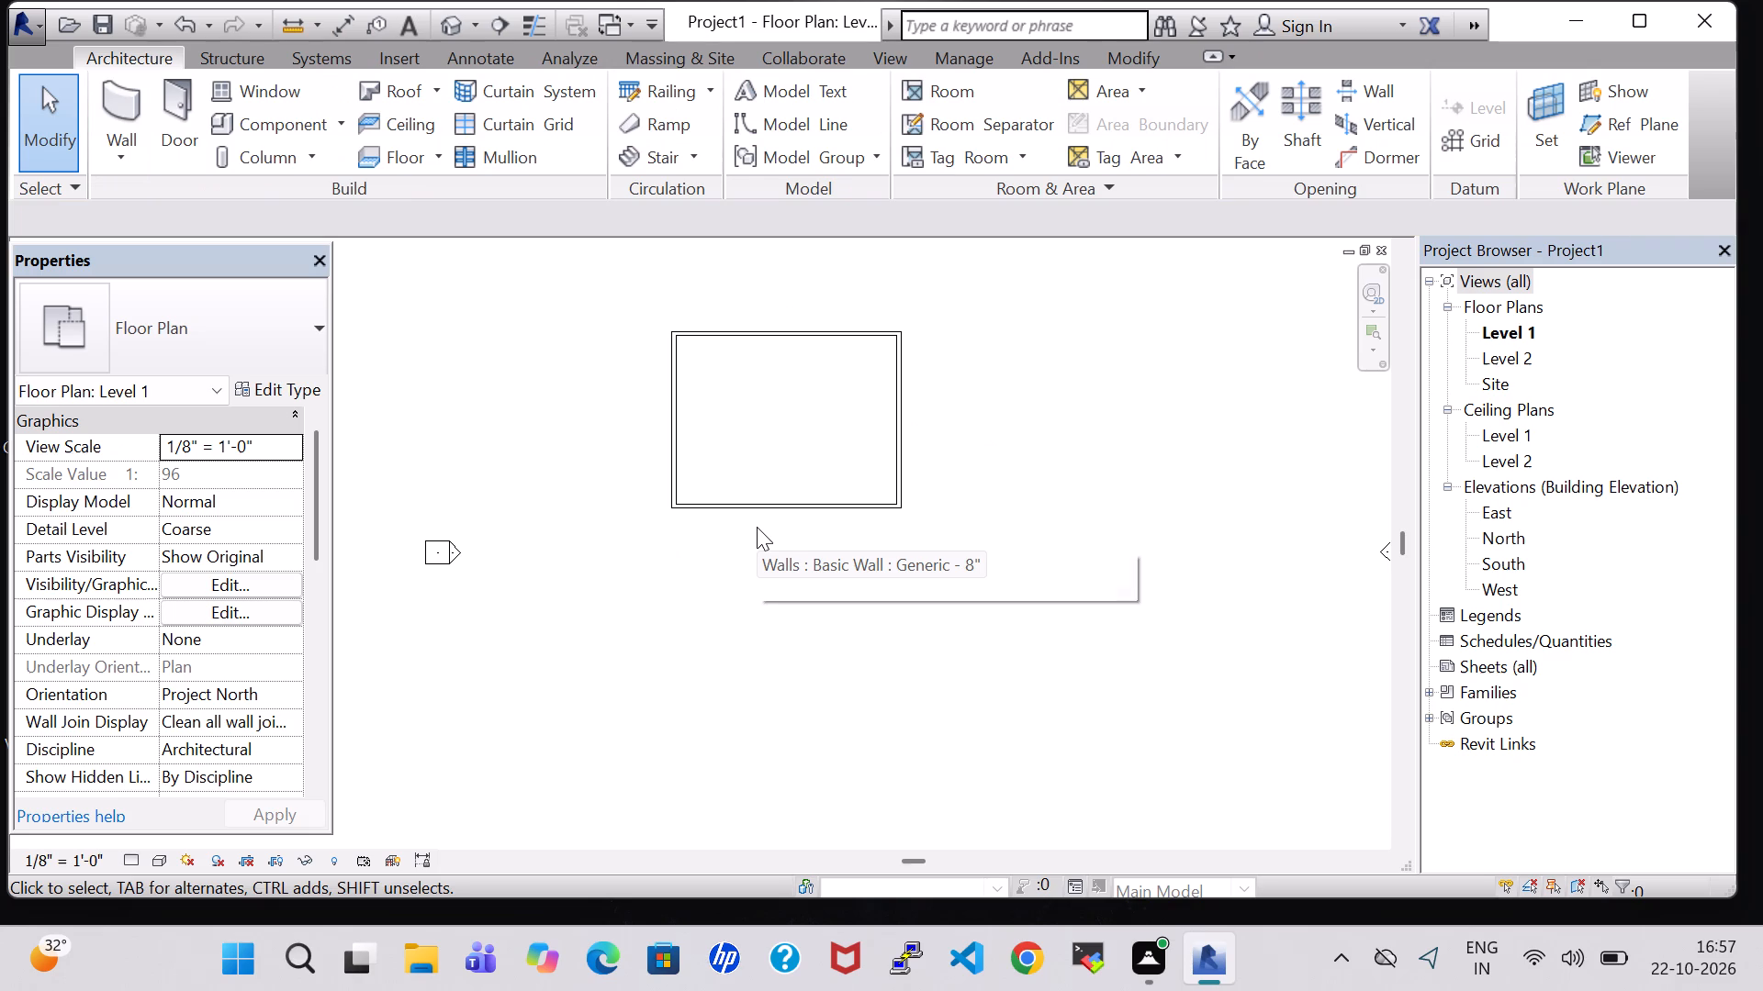
pyautogui.scroll(3, 757, 527)
pyautogui.scroll(1, 892, 502)
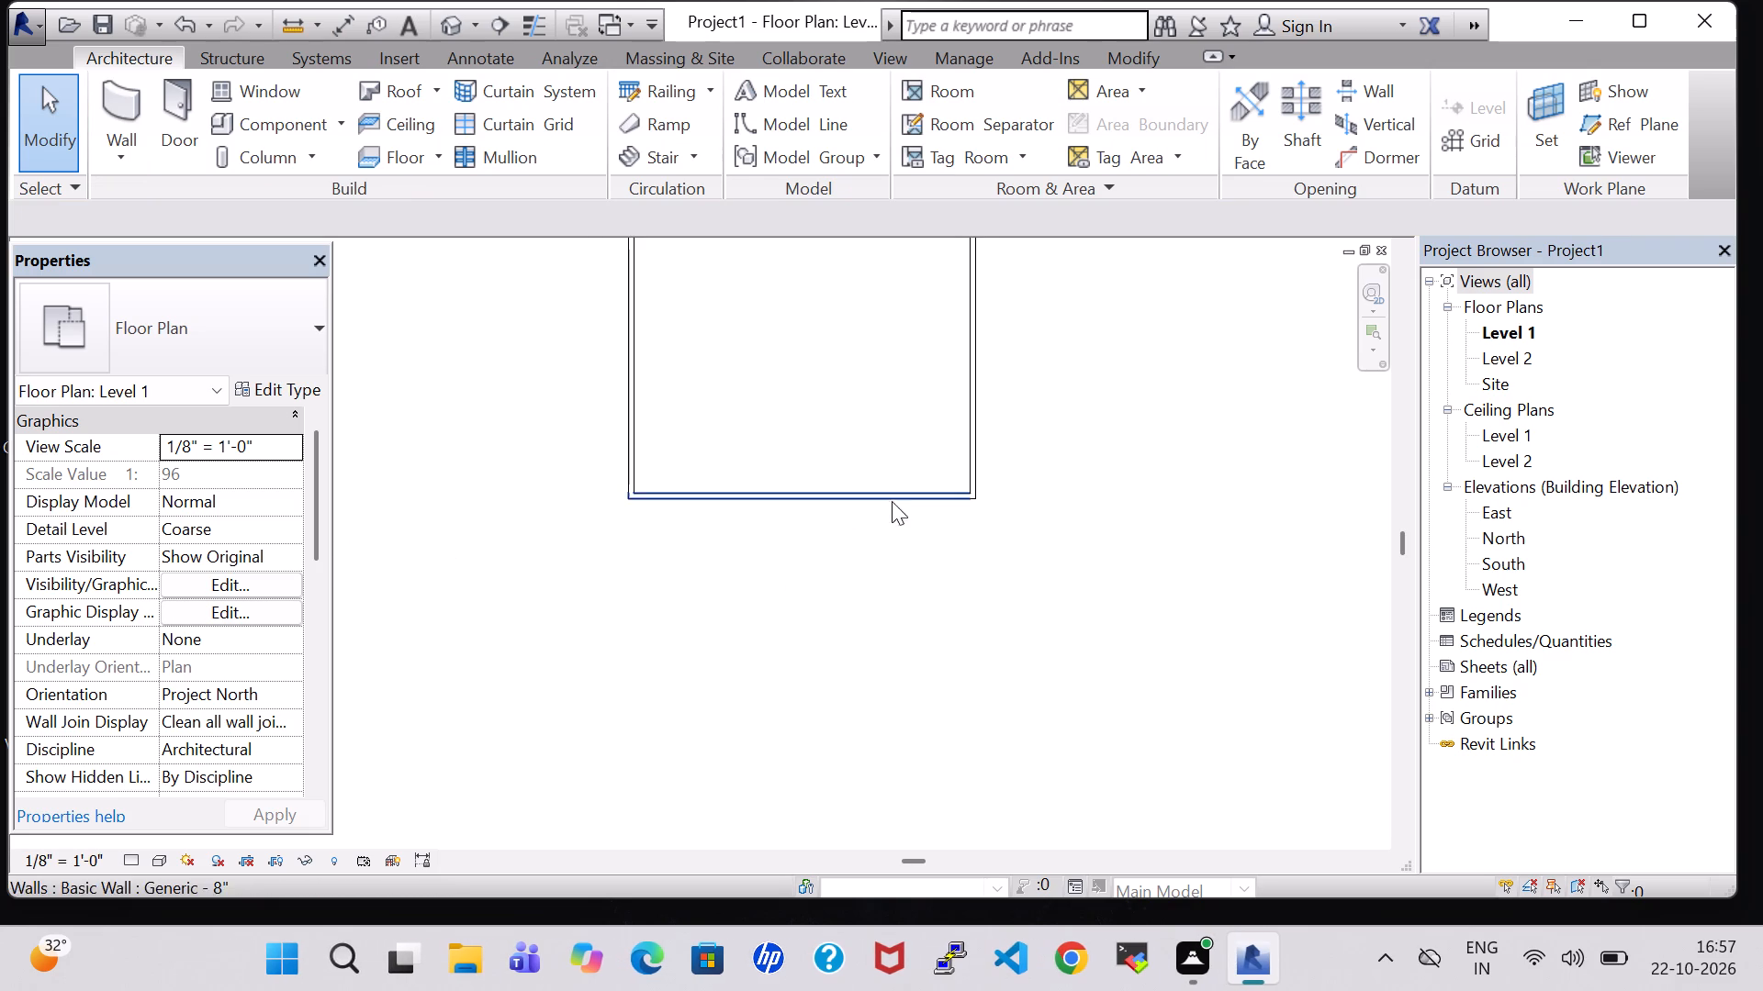
pyautogui.scroll(1, 1193, 819)
pyautogui.scroll(-3, 1091, 573)
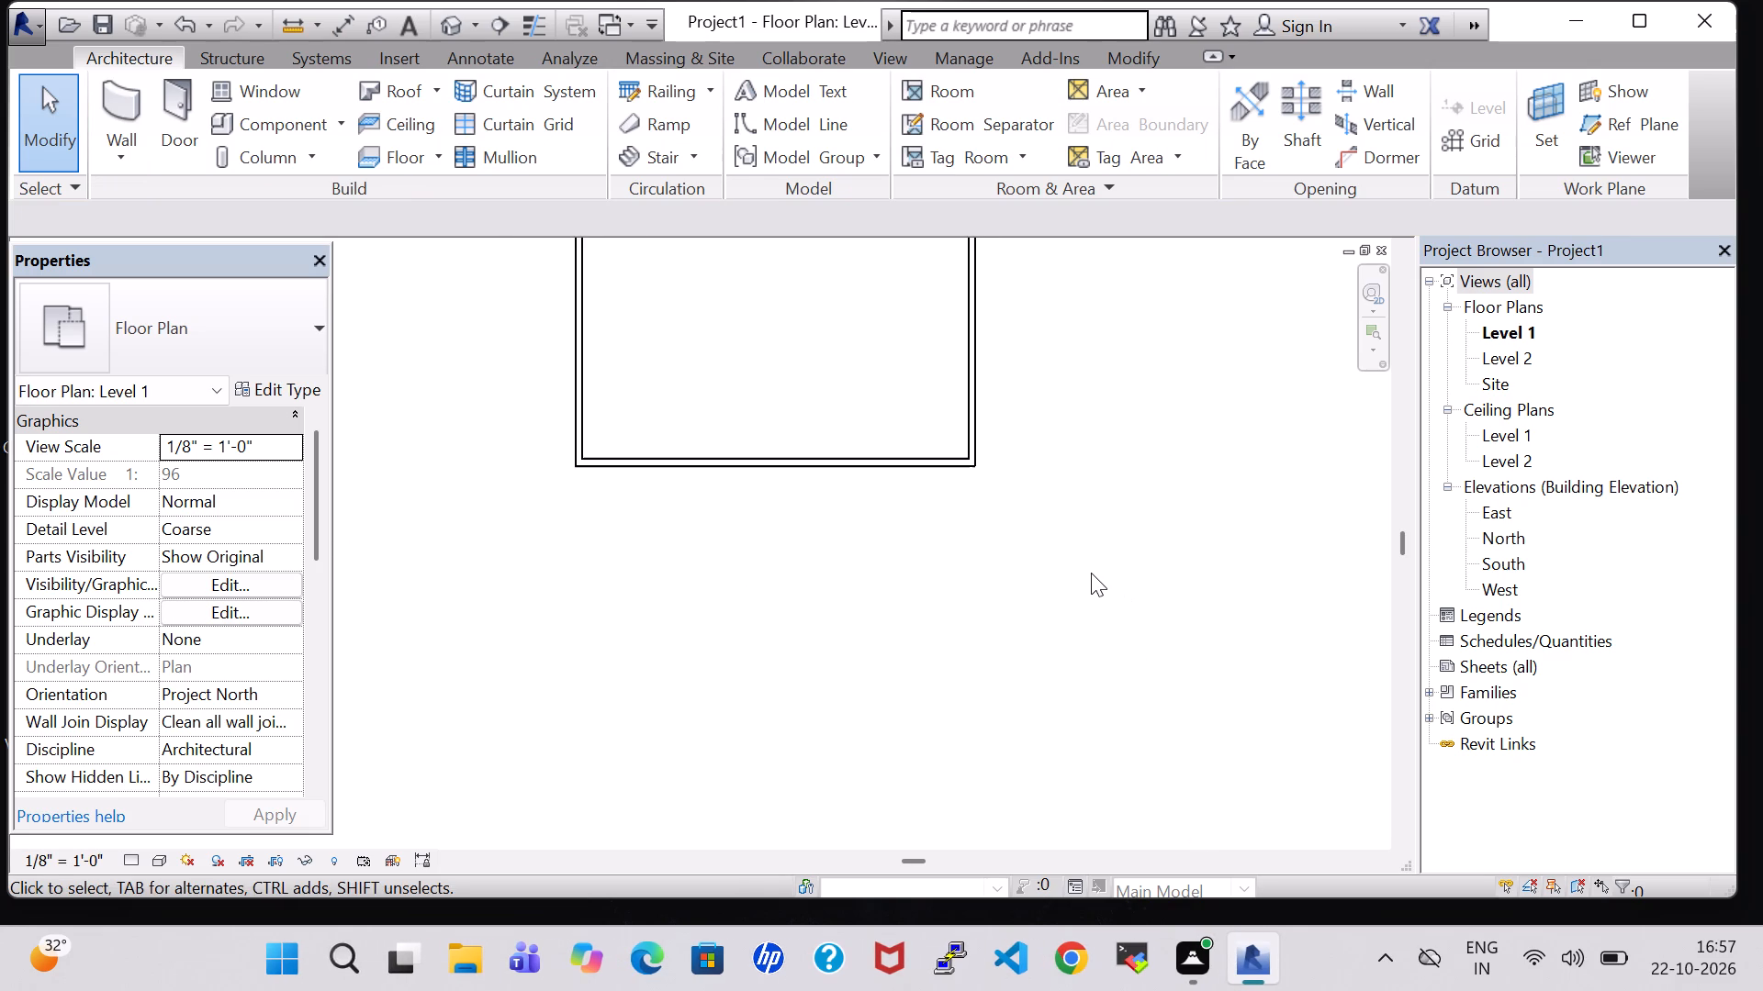
pyautogui.scroll(-1, 1091, 573)
pyautogui.middleClick(1133, 406)
pyautogui.moveTo(1151, 411); pyautogui.dragTo(1174, 532, button='middle')
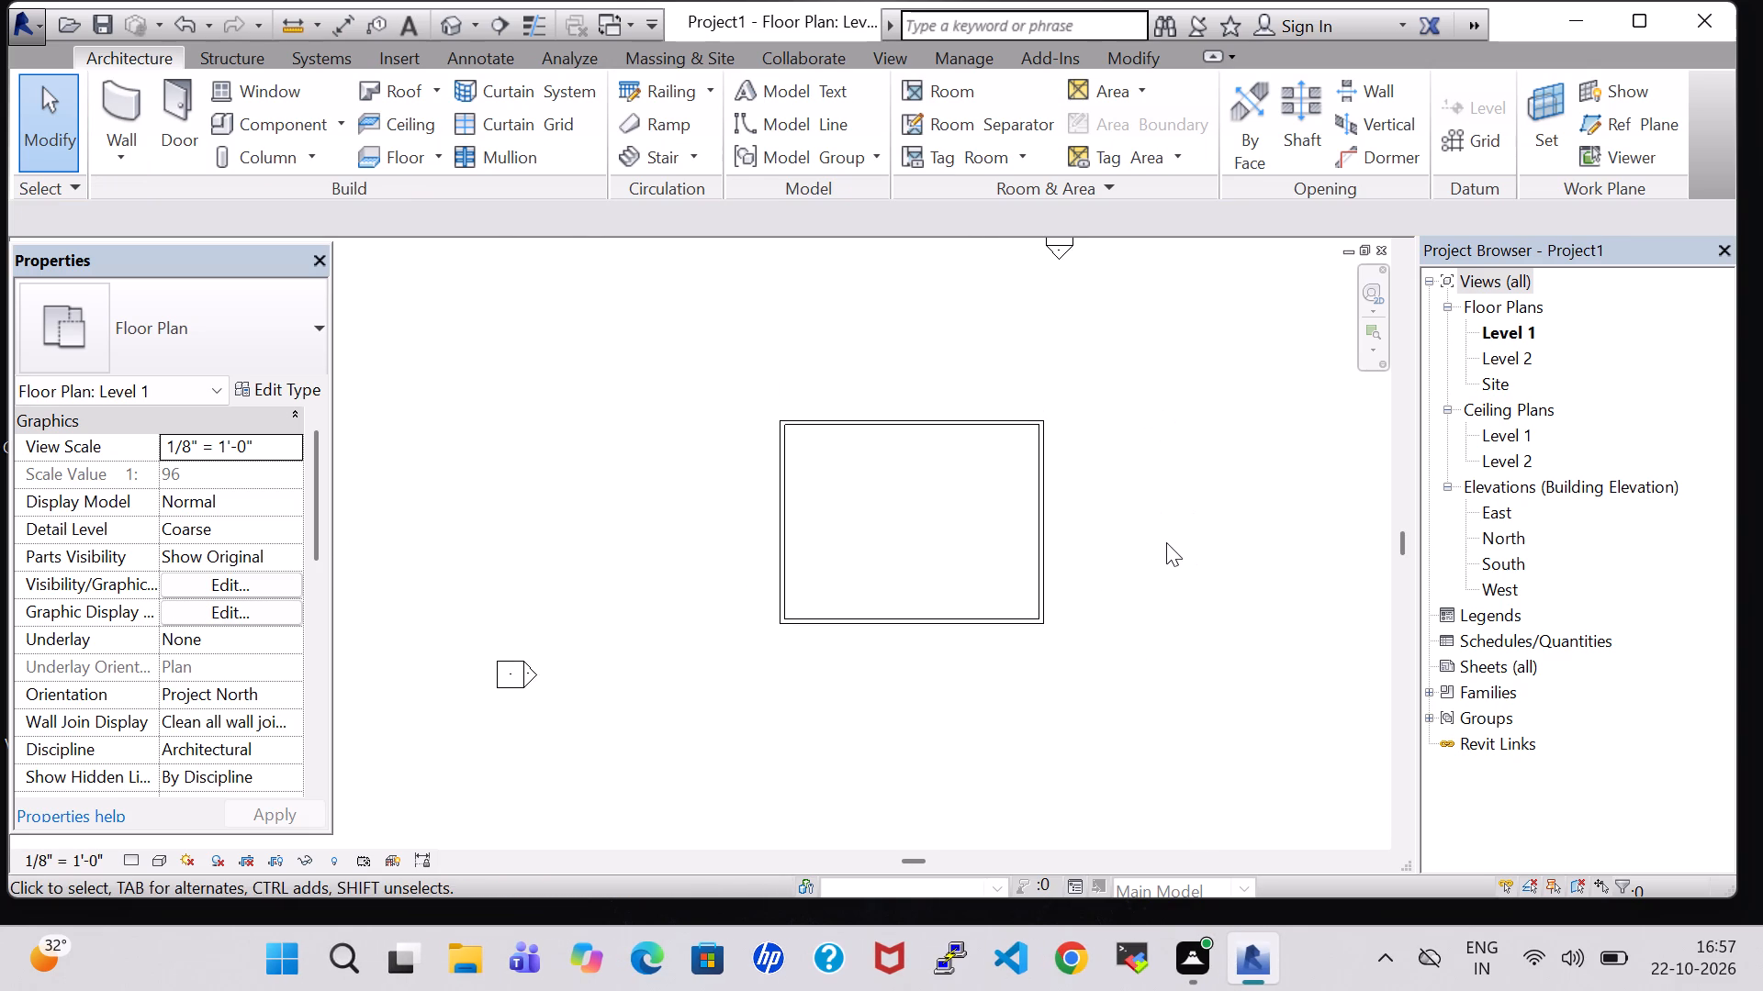
pyautogui.scroll(2, 1166, 542)
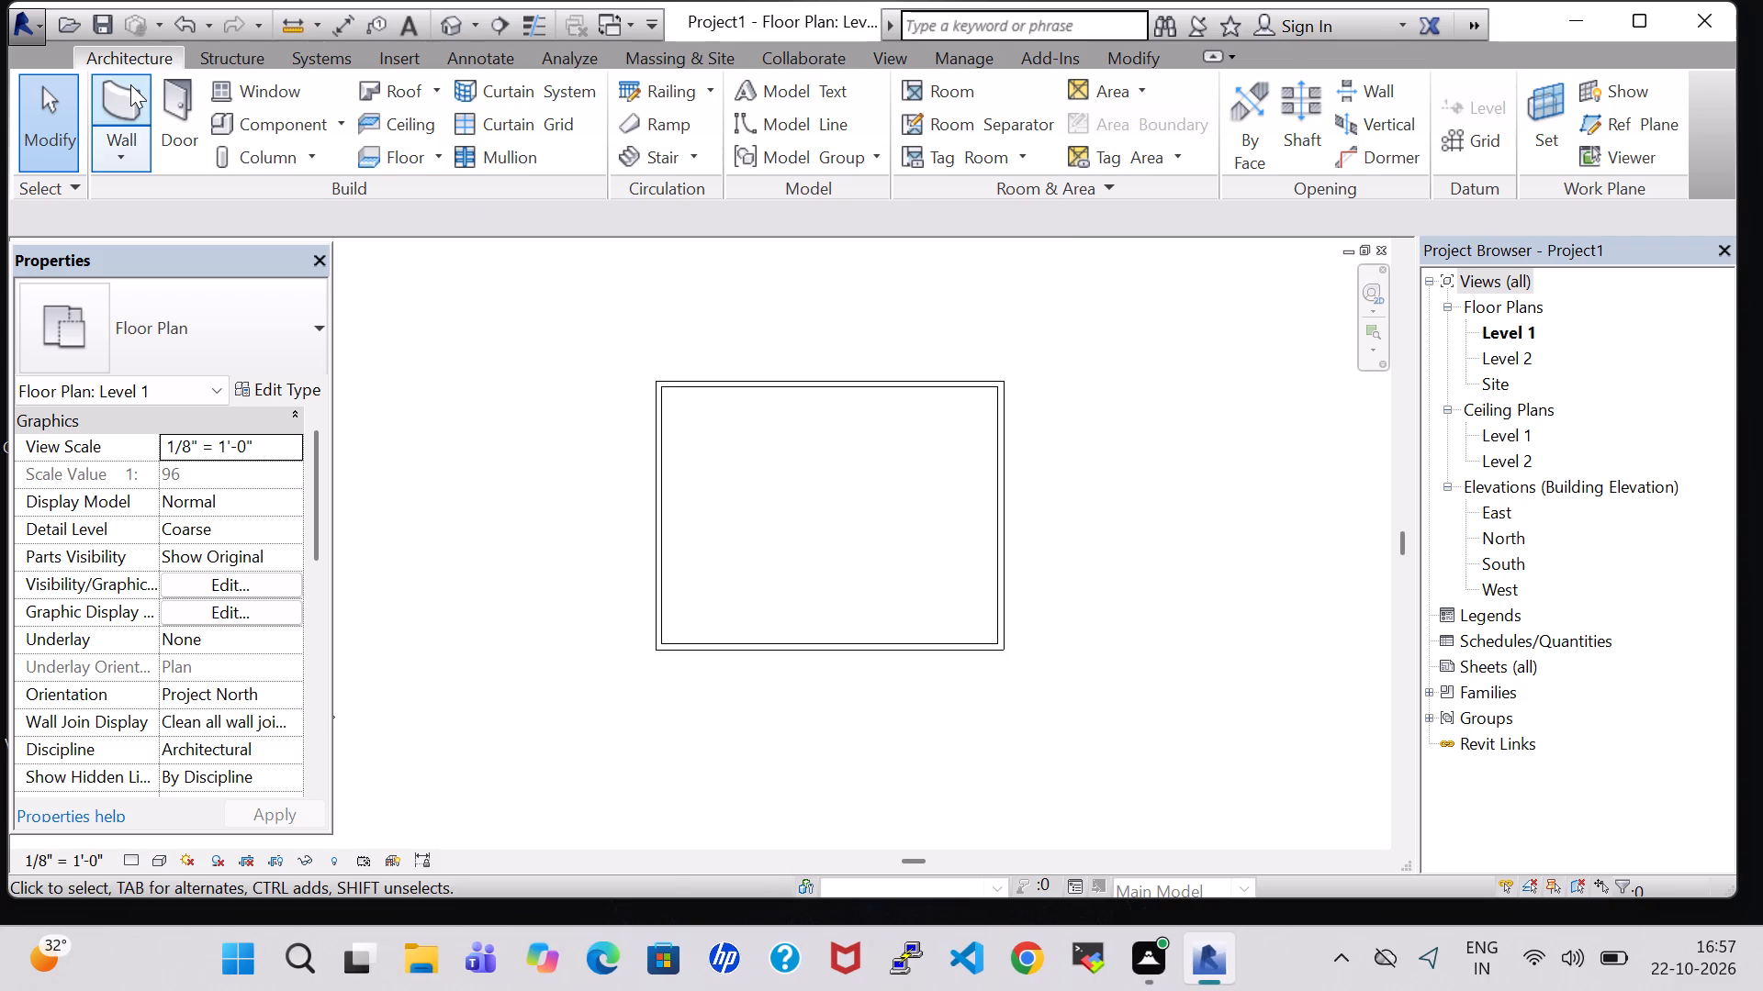
# Draw a partition about 12'-11" down from the upper wall's midpoint, and a horizontal partition through its end spanning between both side walls.
pyautogui.click(237, 59)
pyautogui.click(151, 54)
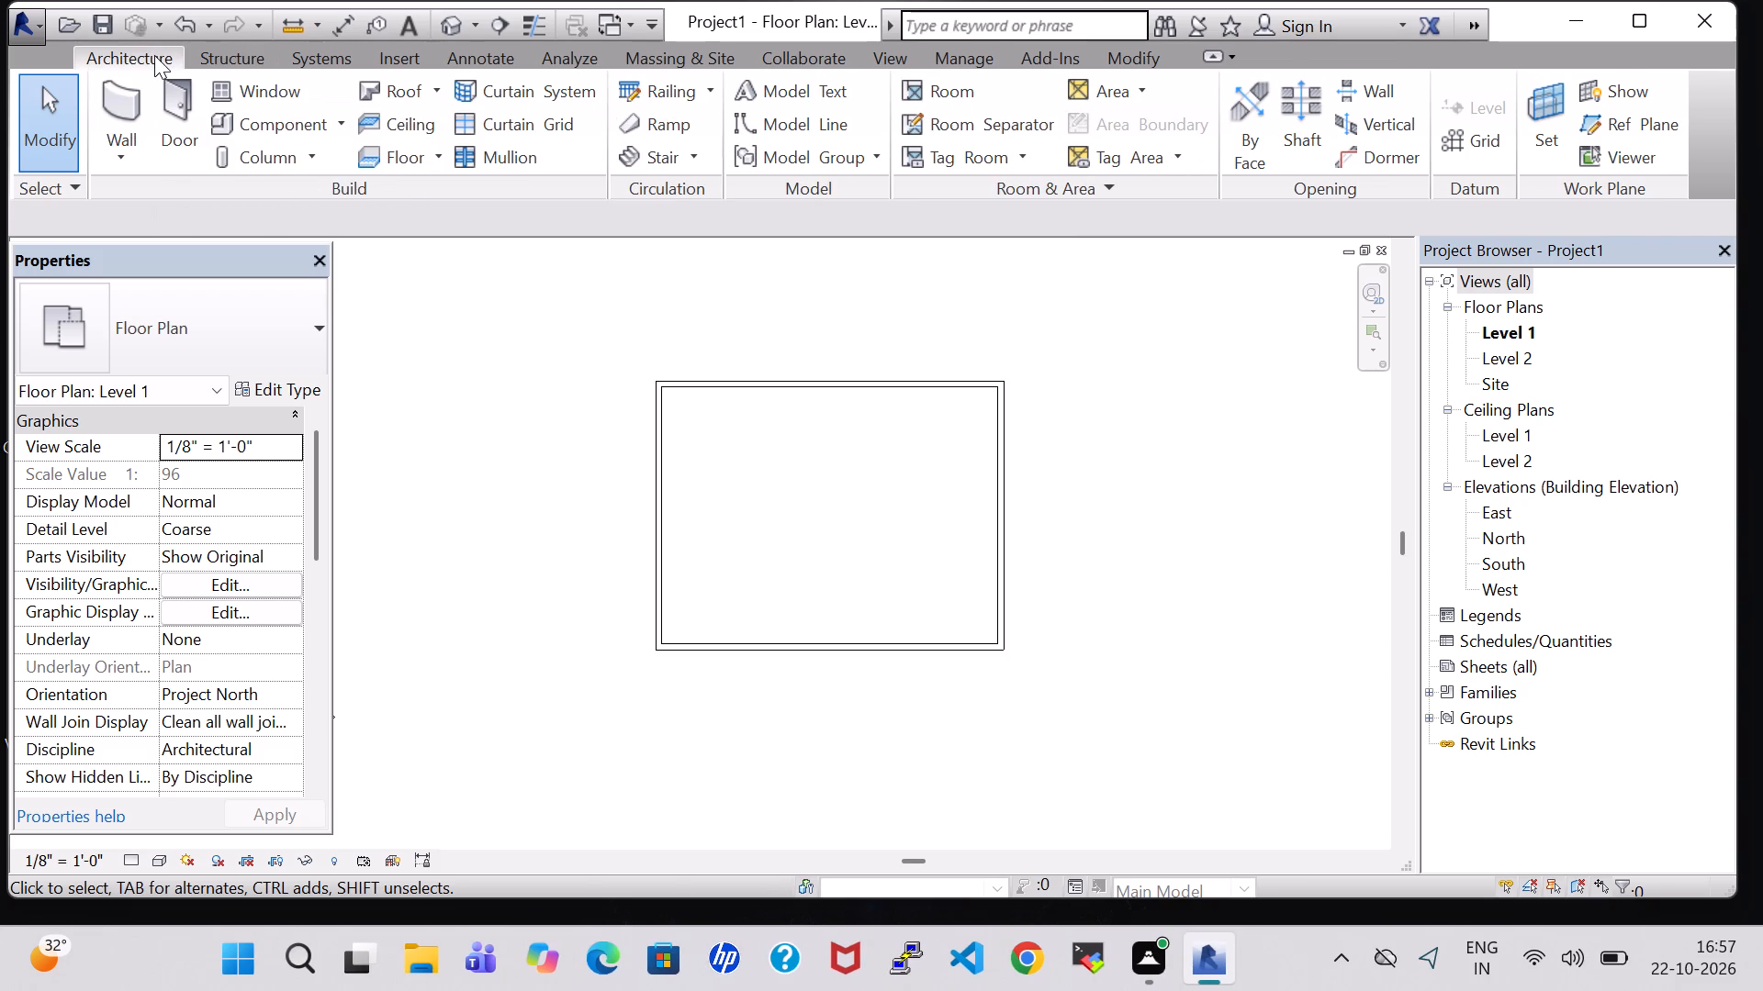
pyautogui.click(128, 100)
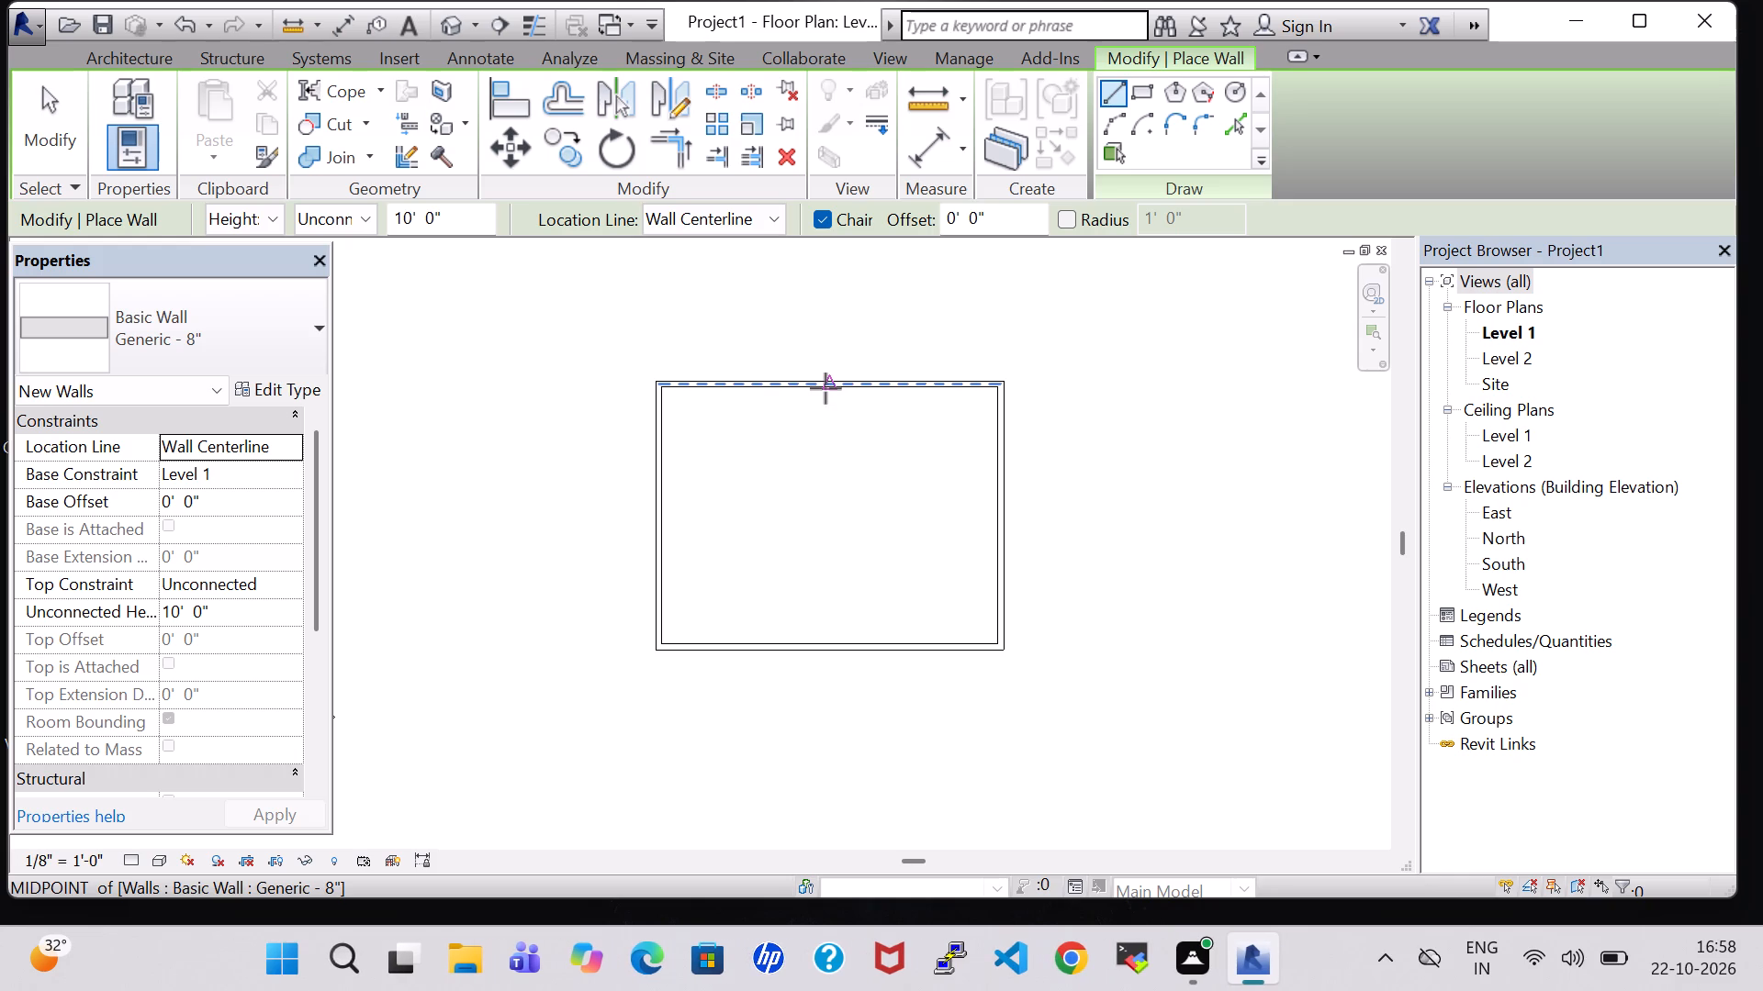
pyautogui.click(825, 388)
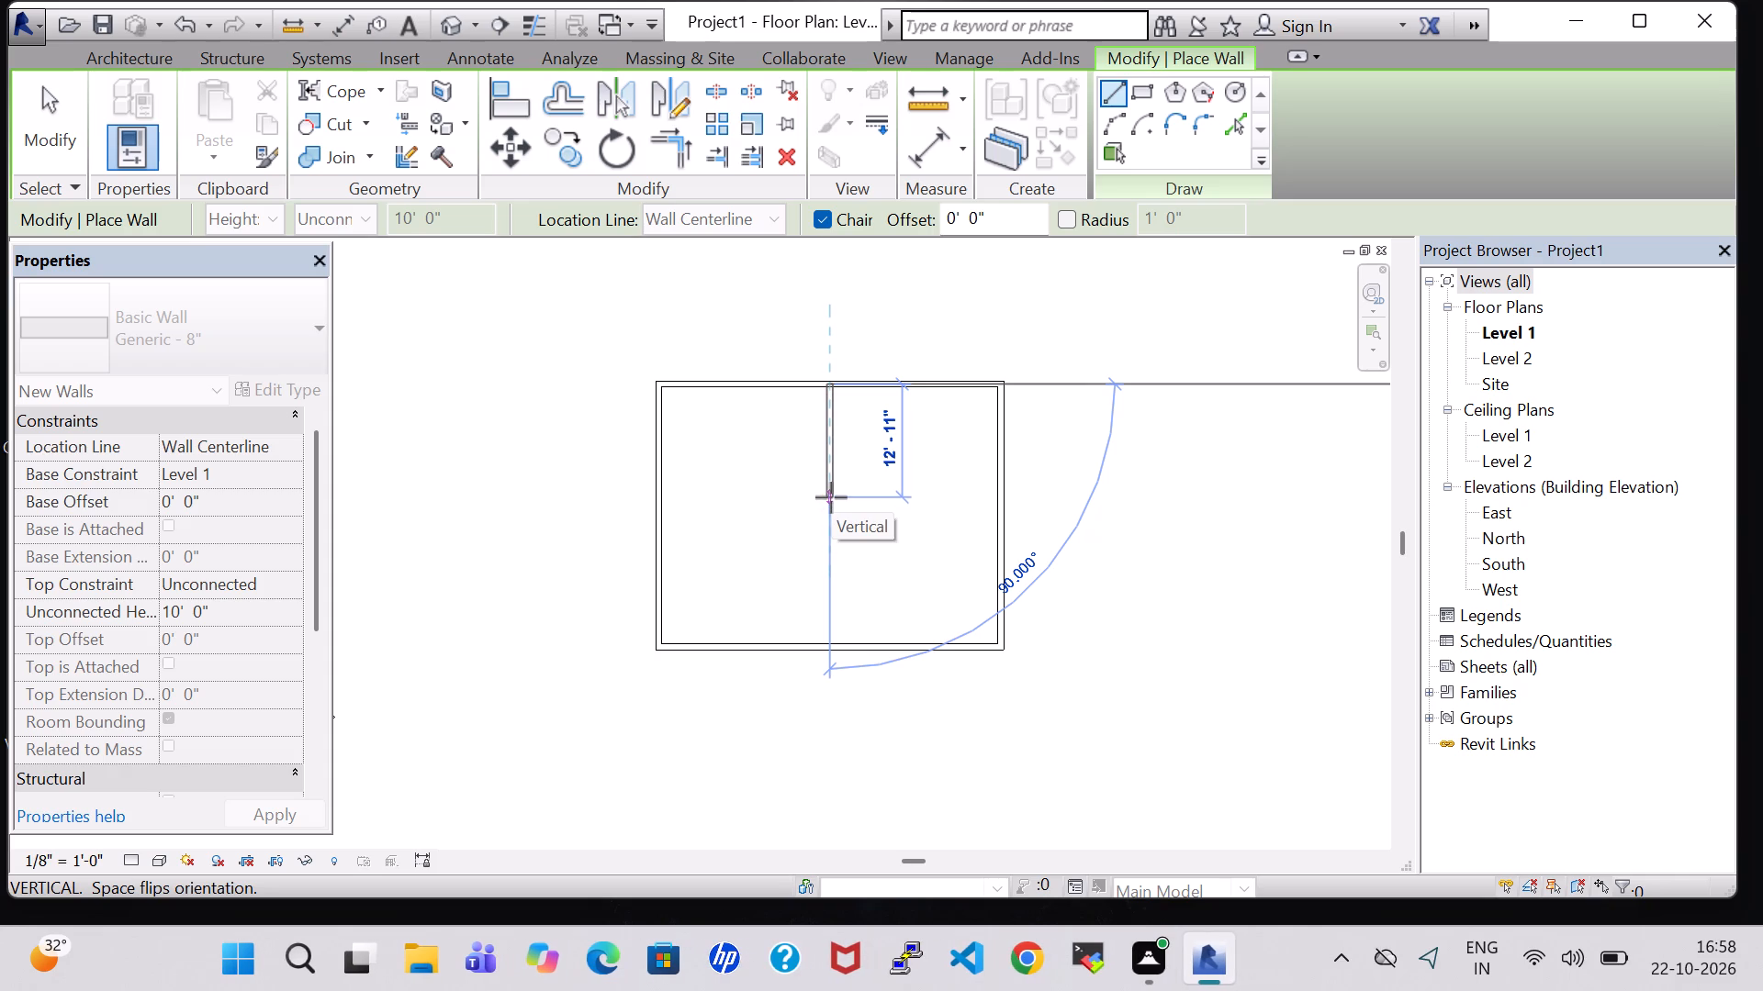
pyautogui.click(831, 497)
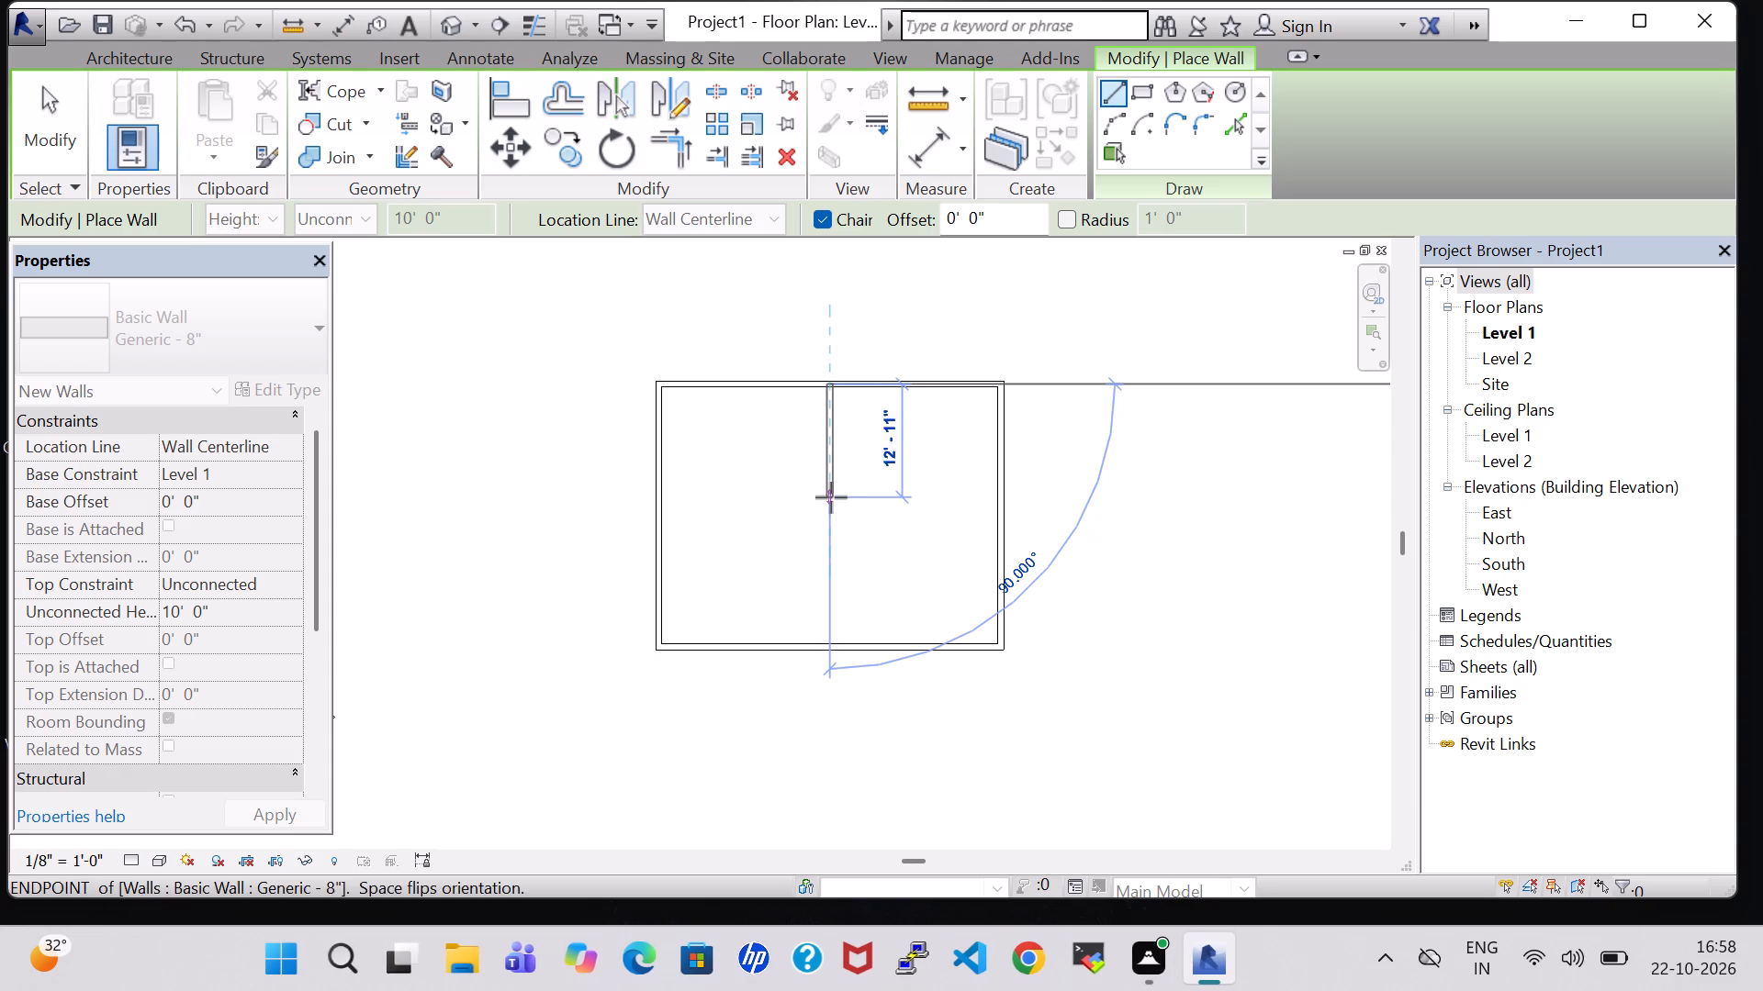
pyautogui.click(664, 488)
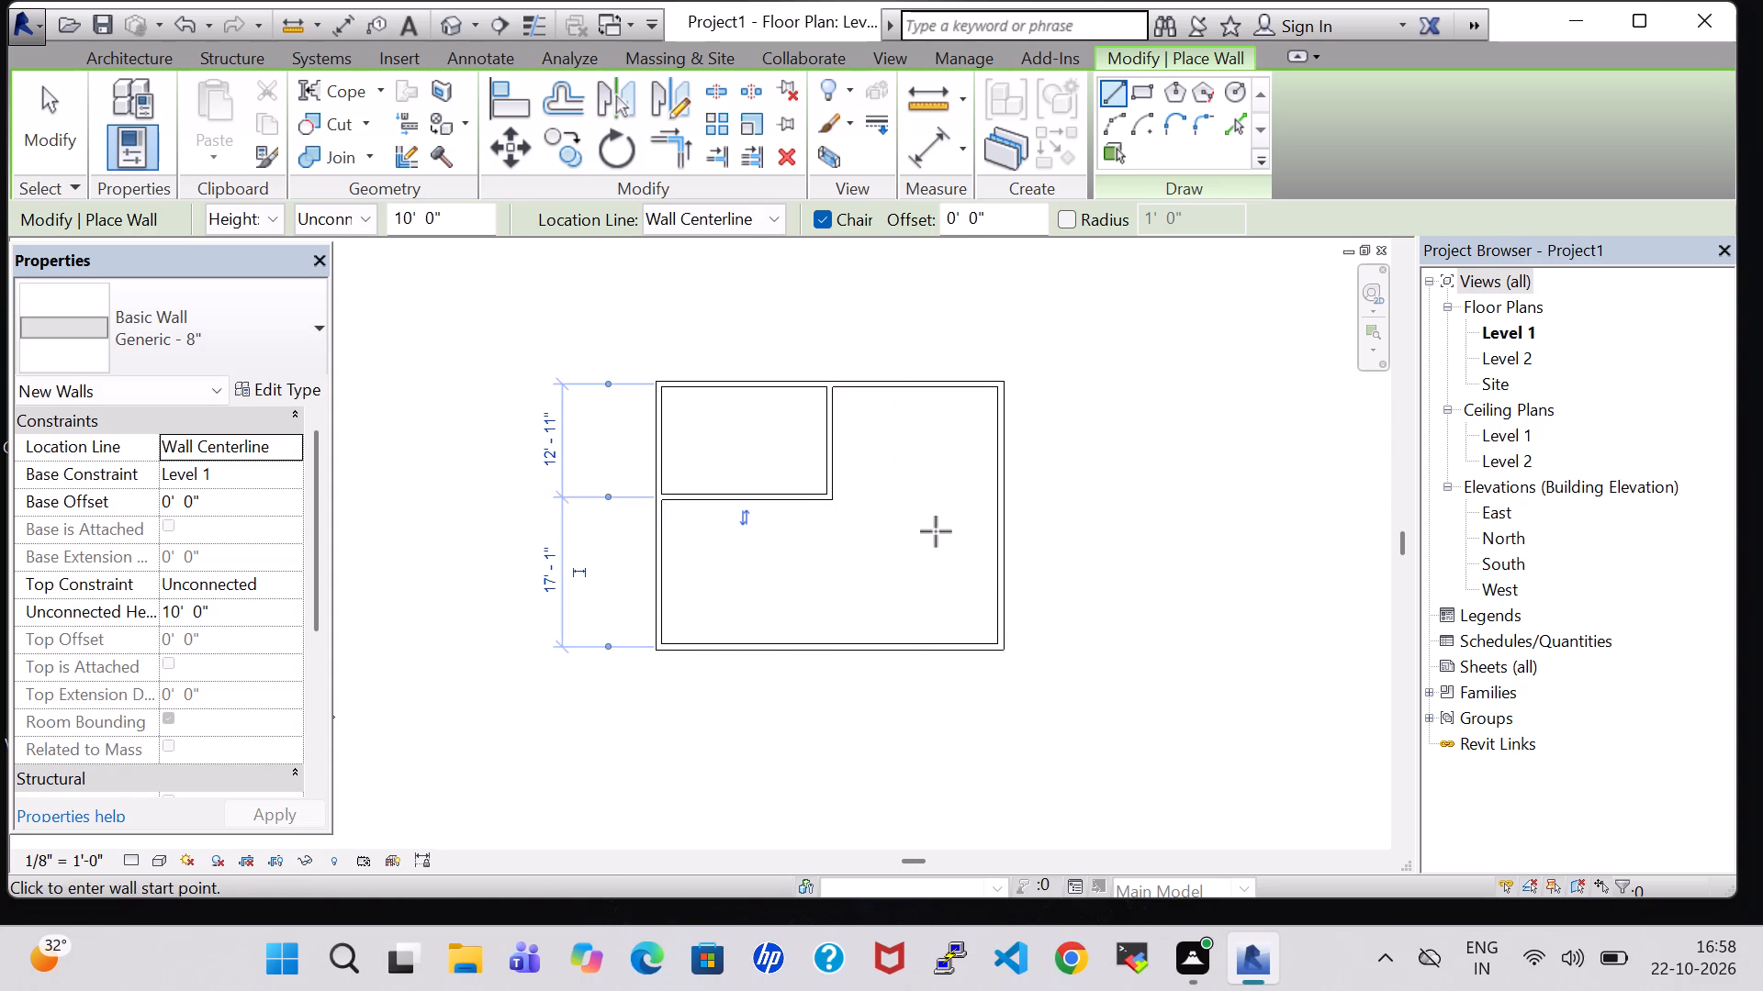
pyautogui.click(999, 495)
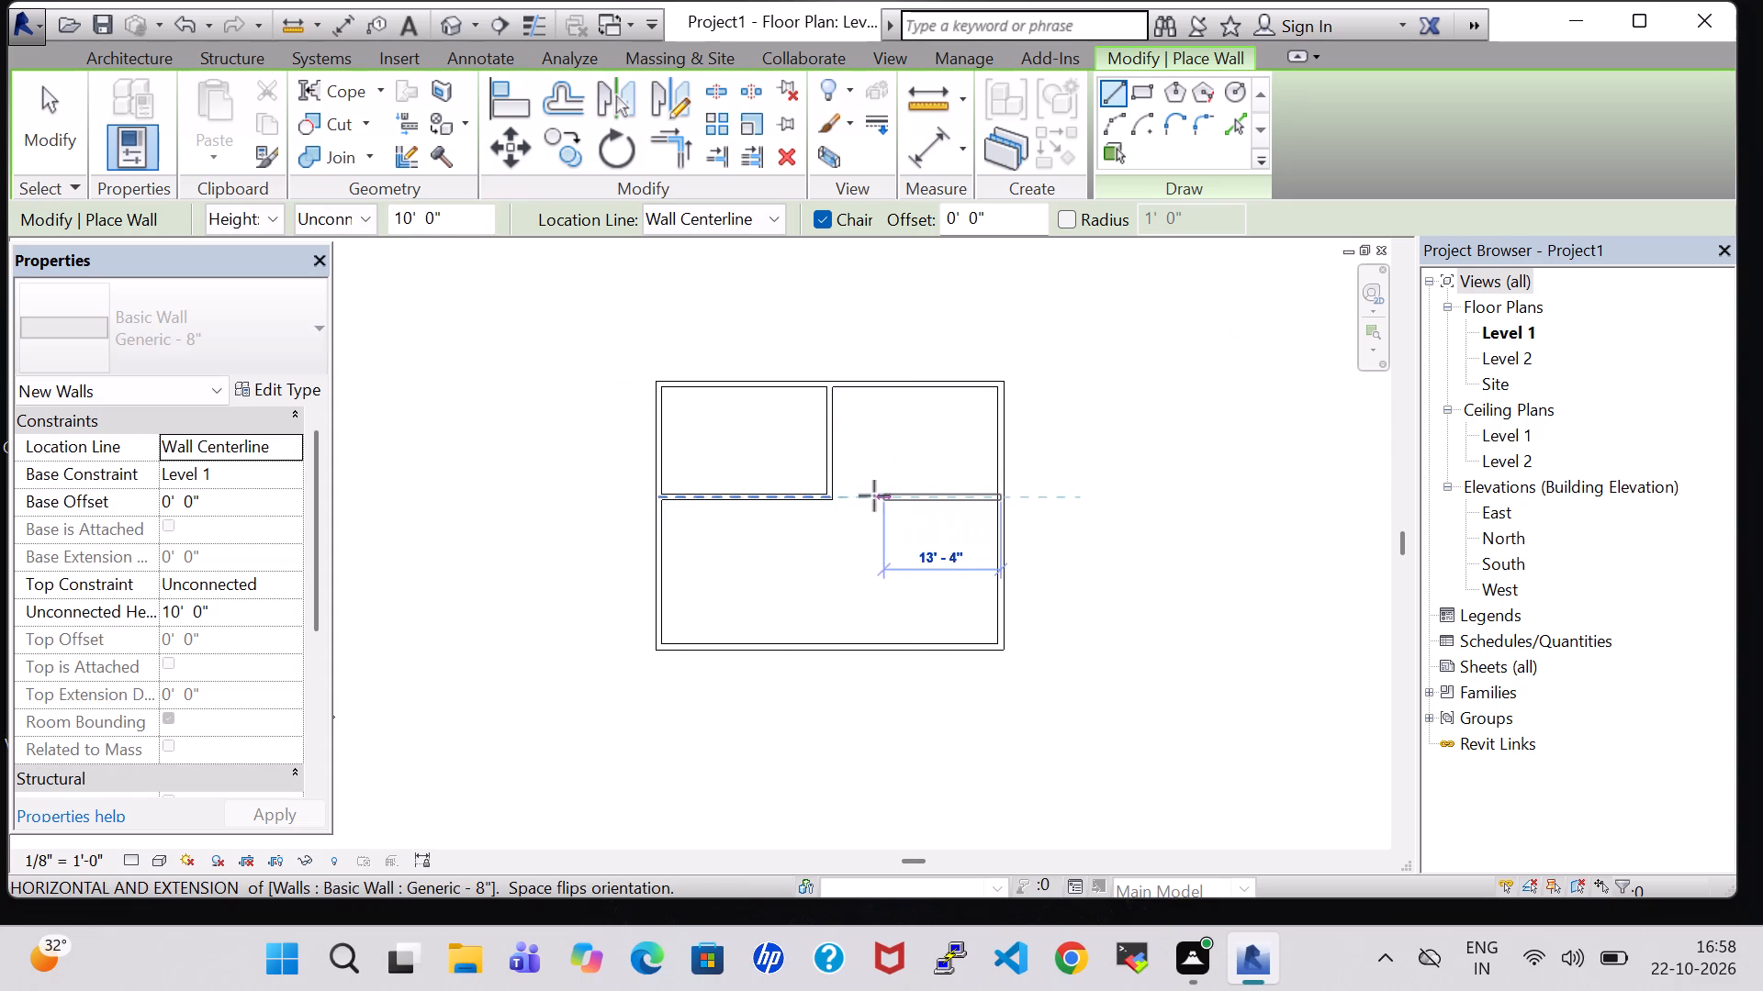
pyautogui.click(827, 494)
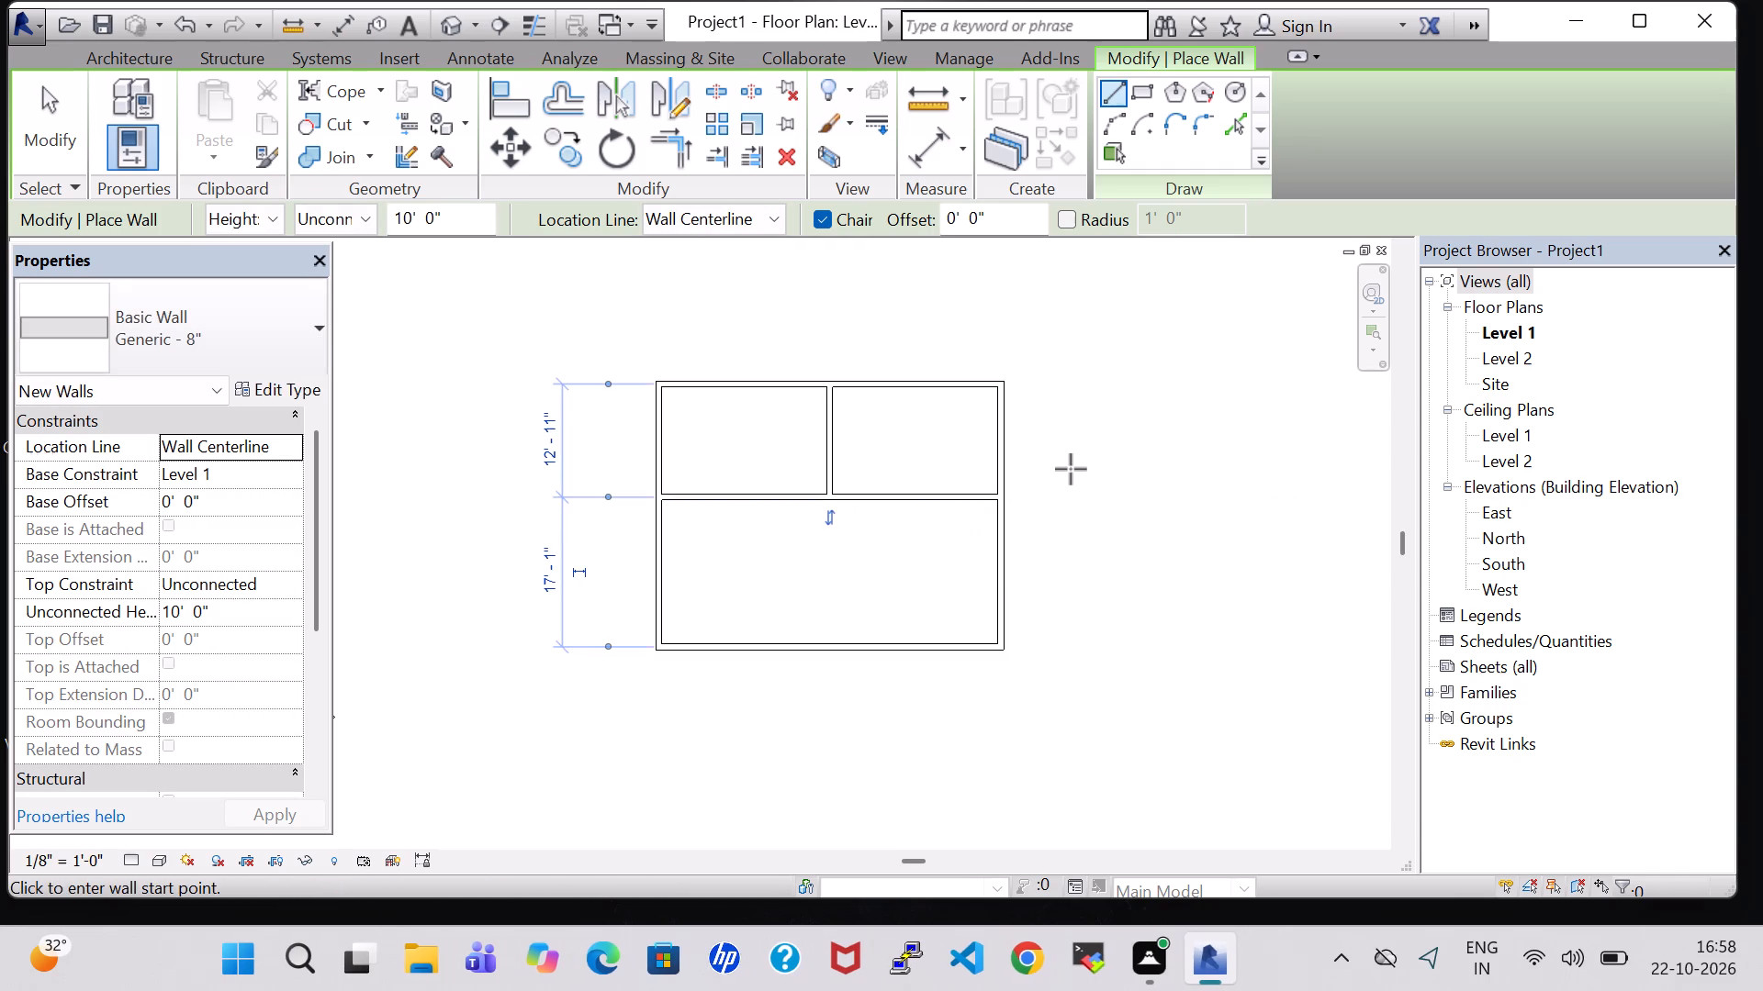
pyautogui.press('Escape')
pyautogui.press('Escape')
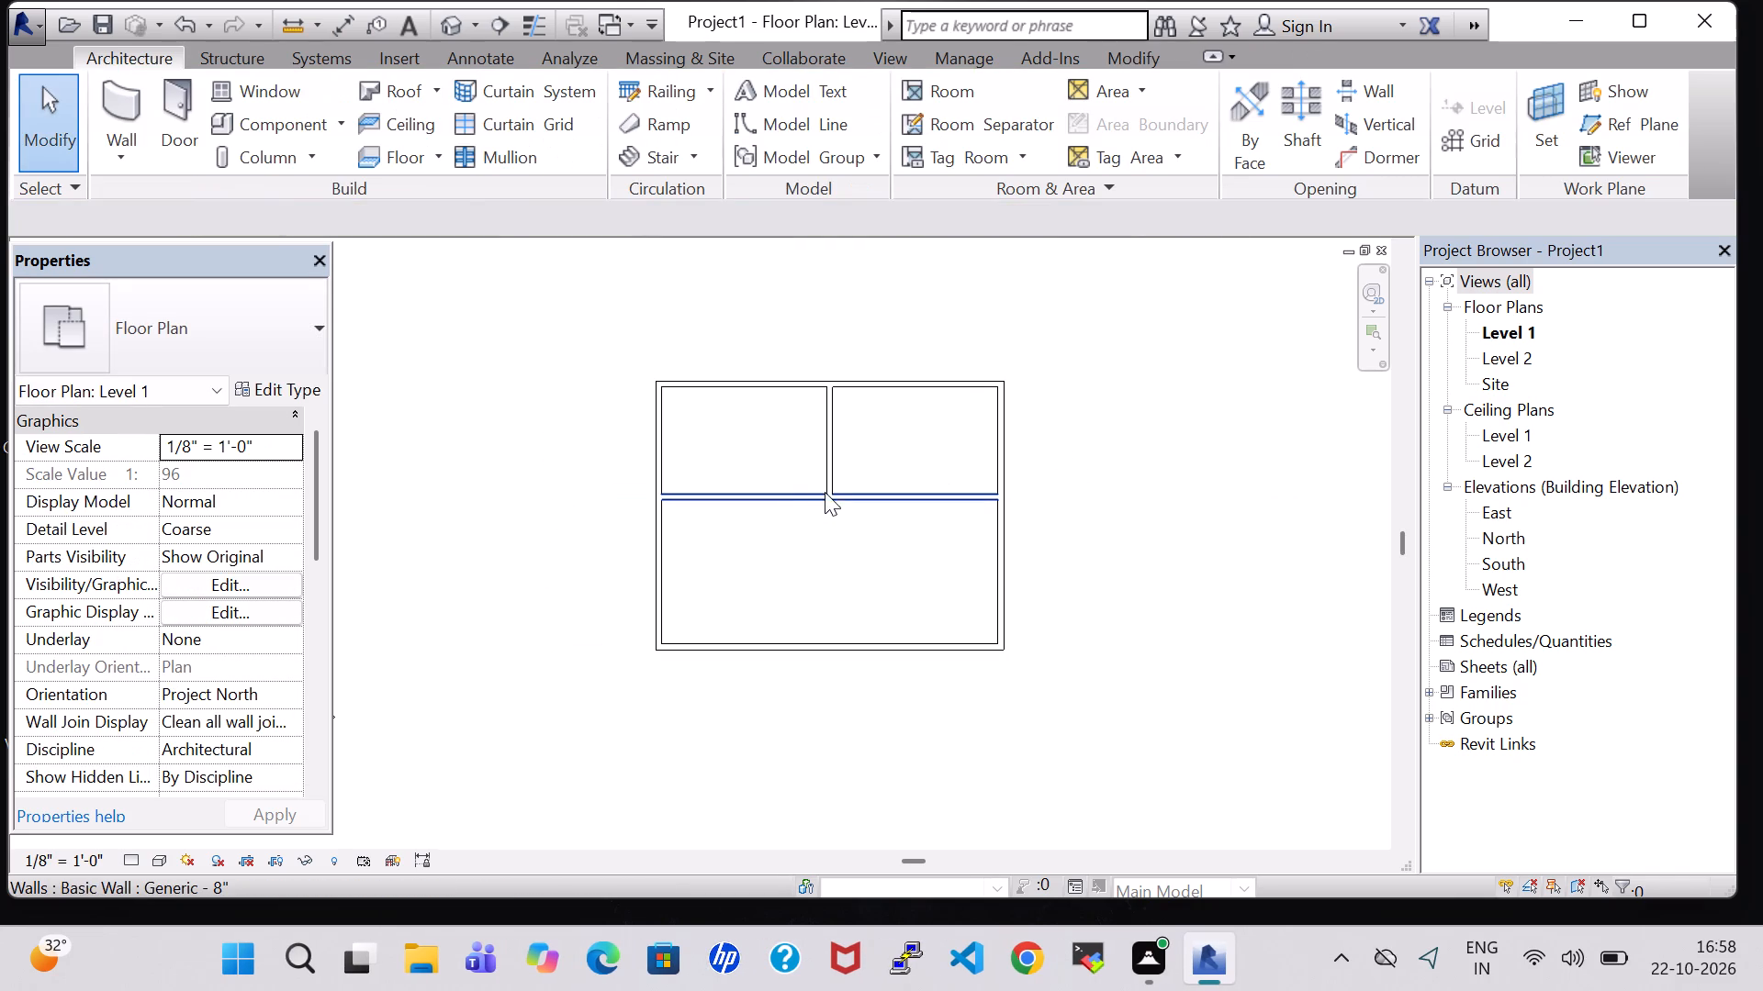
# Nudge the full-width horizontal partition upward to about 10'-11" from the upper outer wall.
pyautogui.click(804, 492)
pyautogui.click(862, 442)
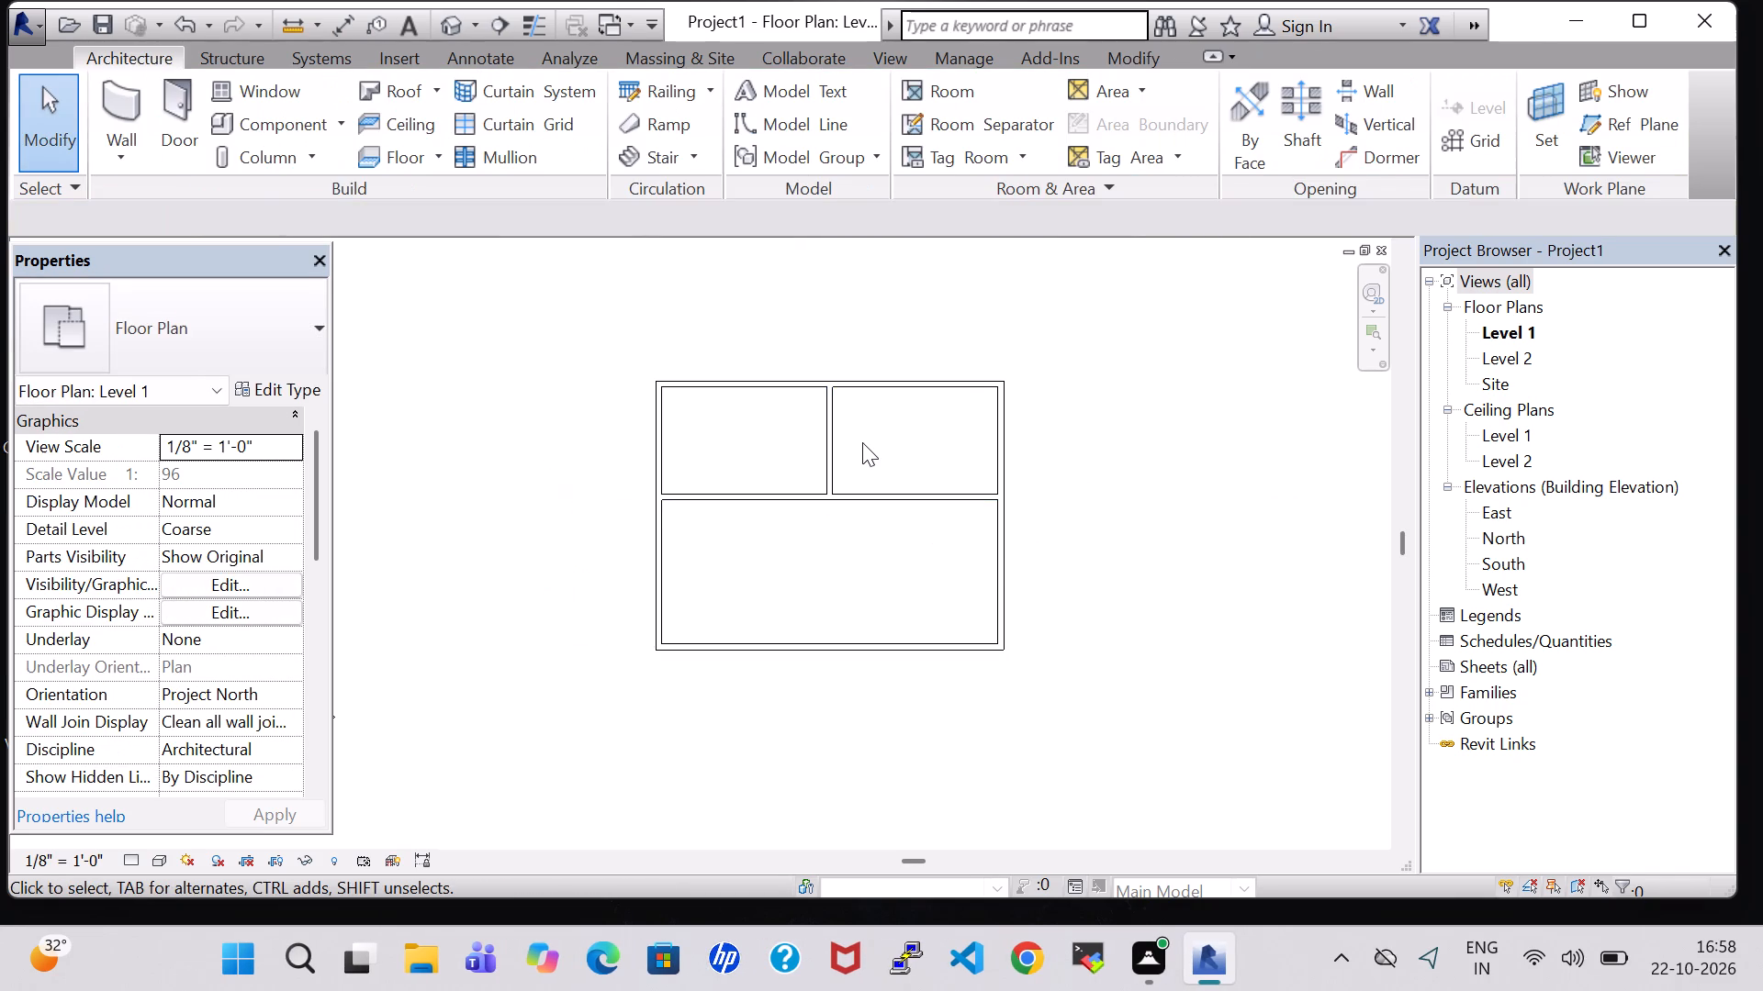
pyautogui.click(803, 493)
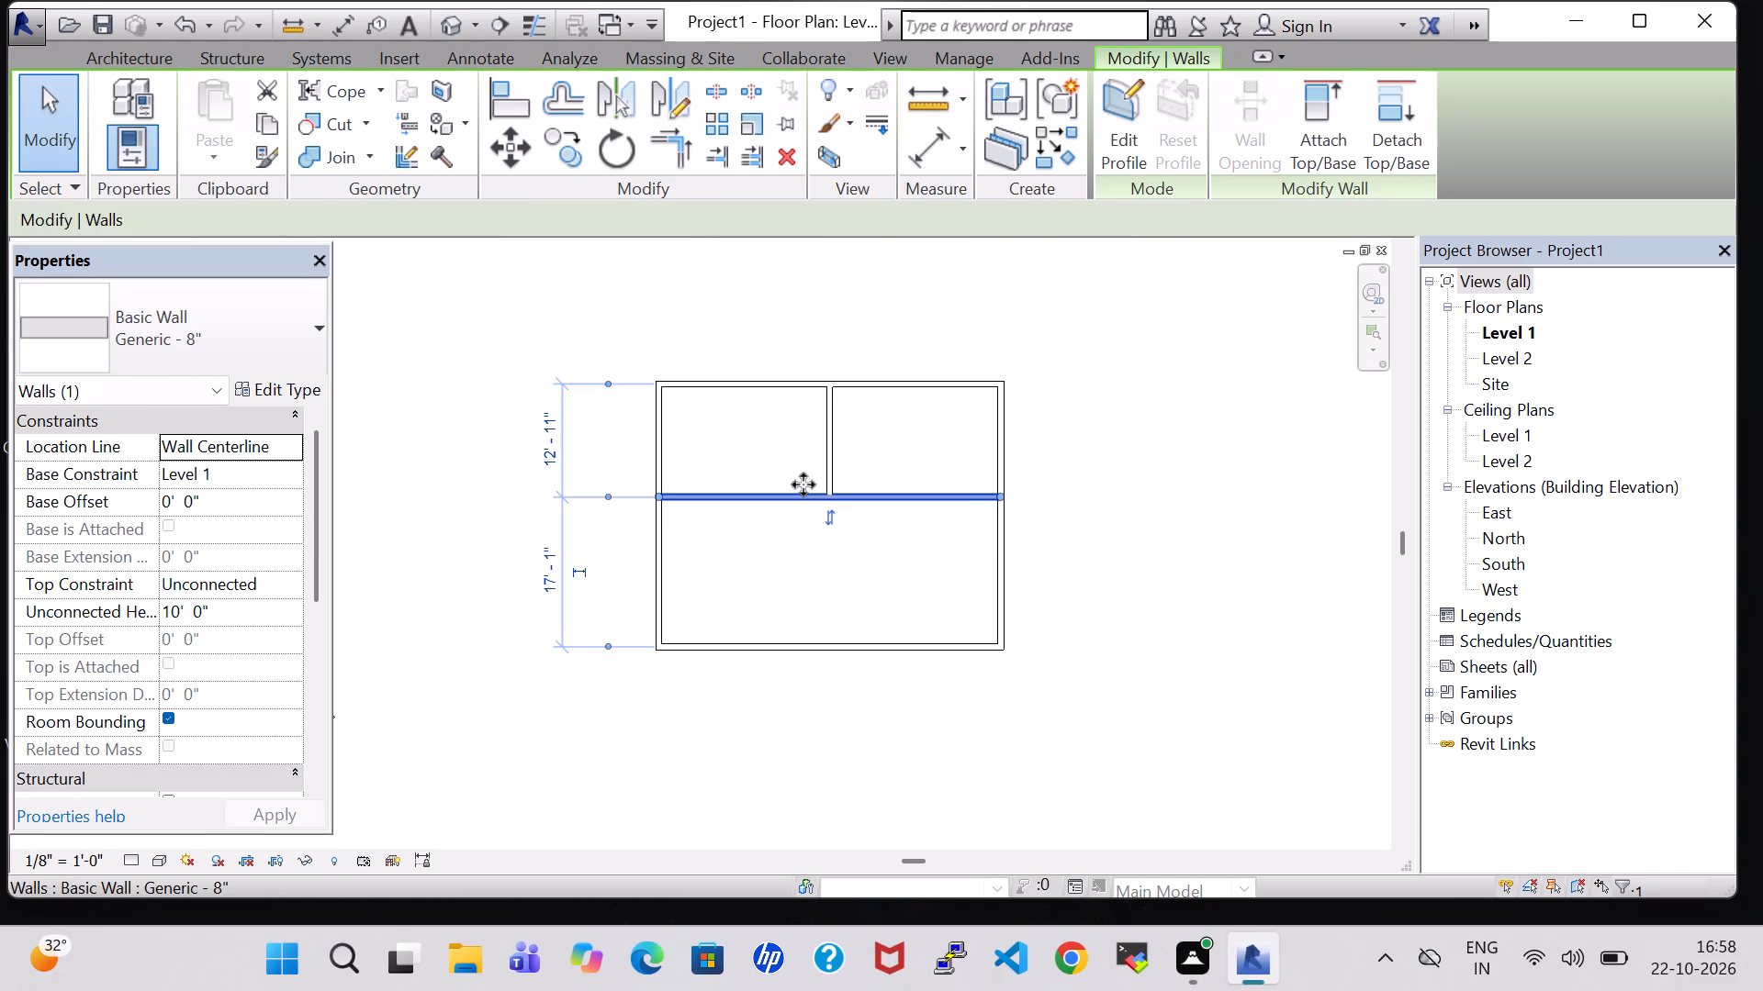
pyautogui.press('Up')
pyautogui.press('Up')
pyautogui.press('Up')
pyautogui.press('Up')
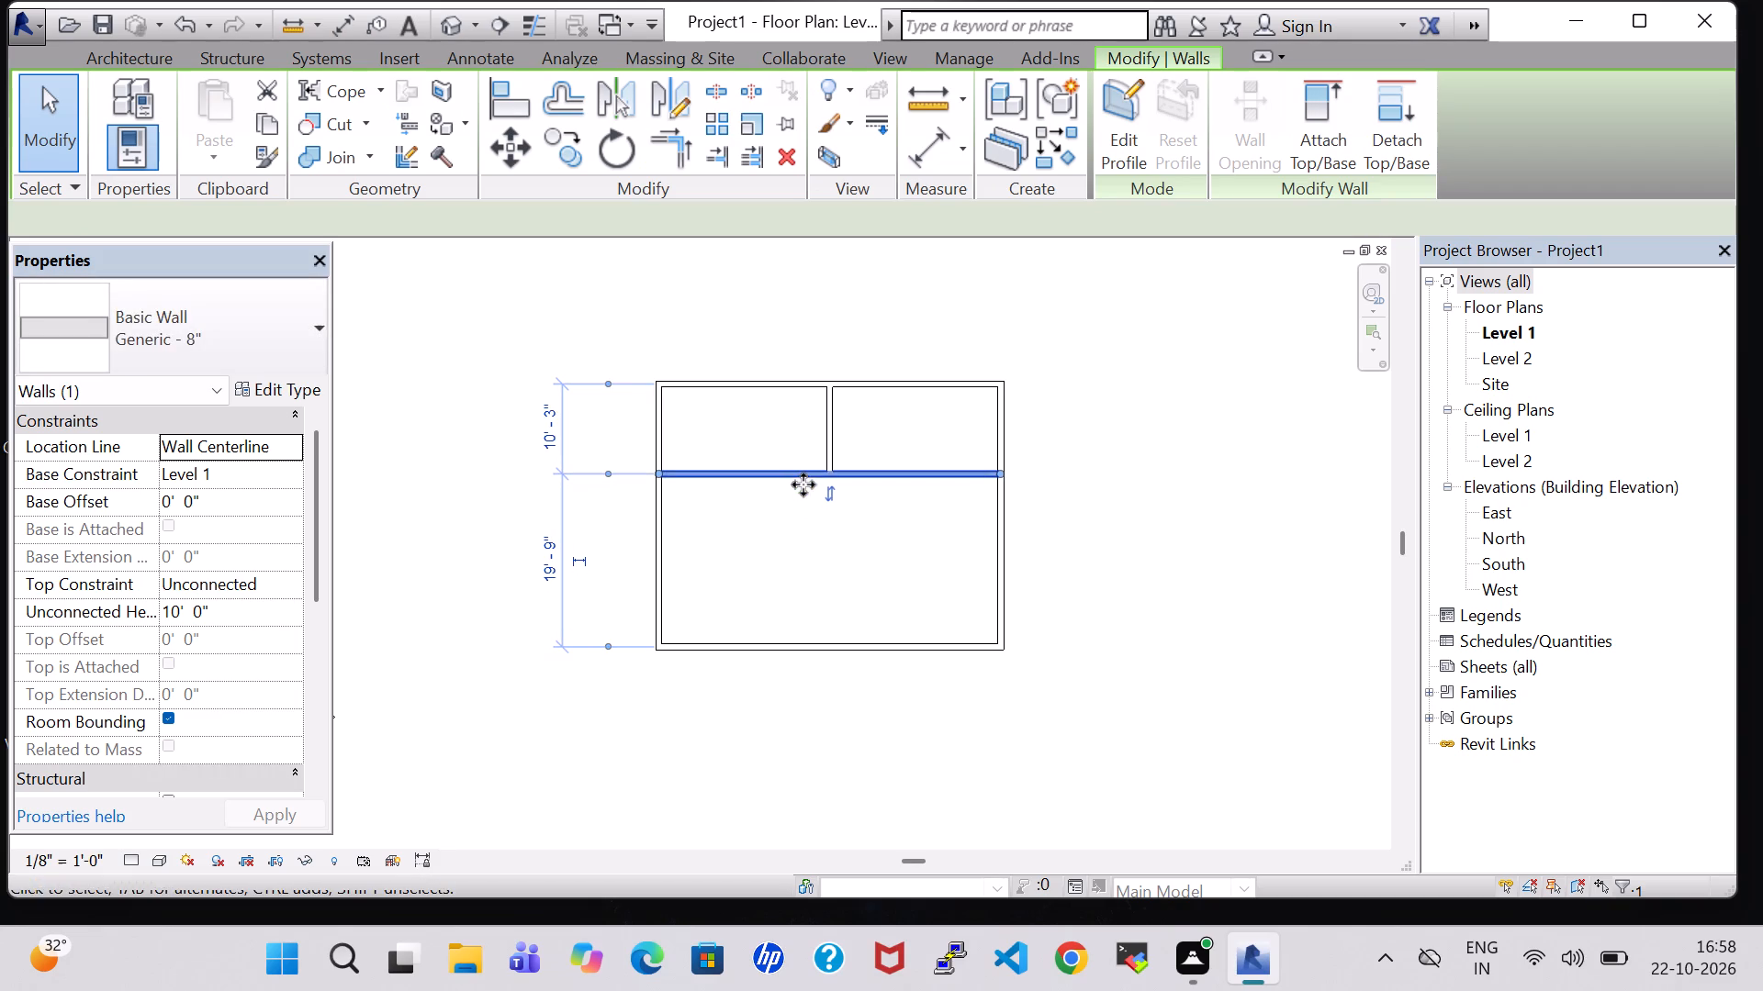
pyautogui.press('Down')
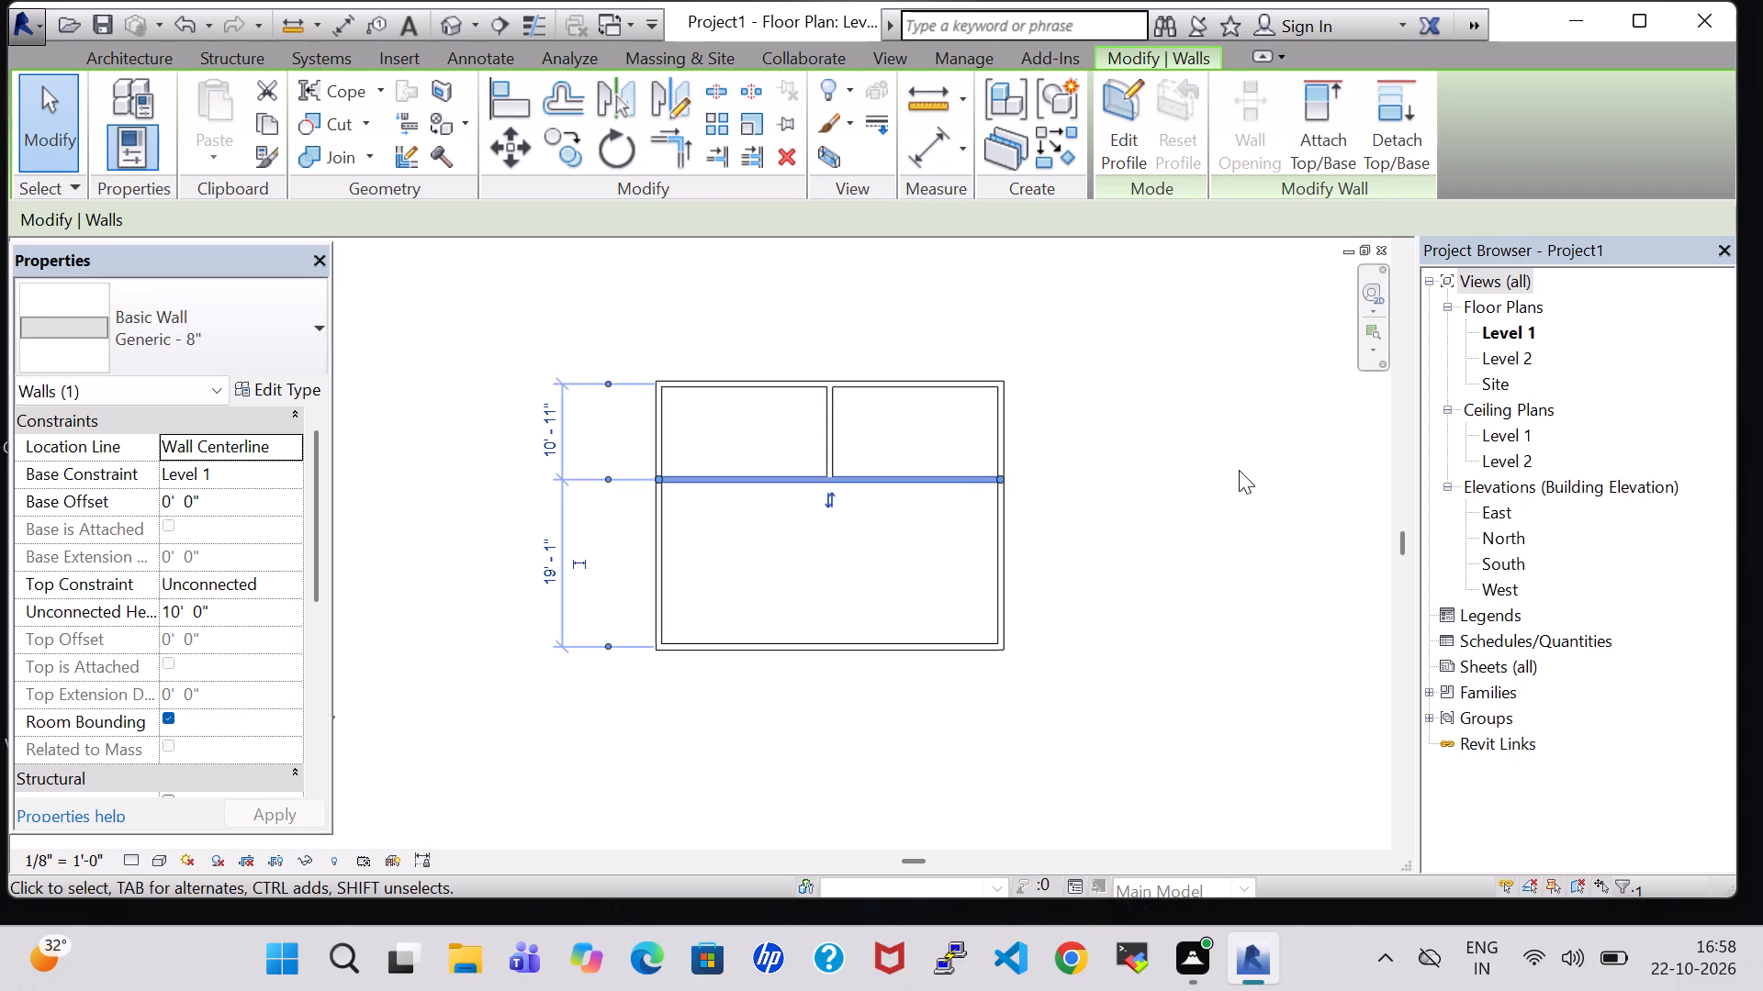
pyautogui.click(1135, 428)
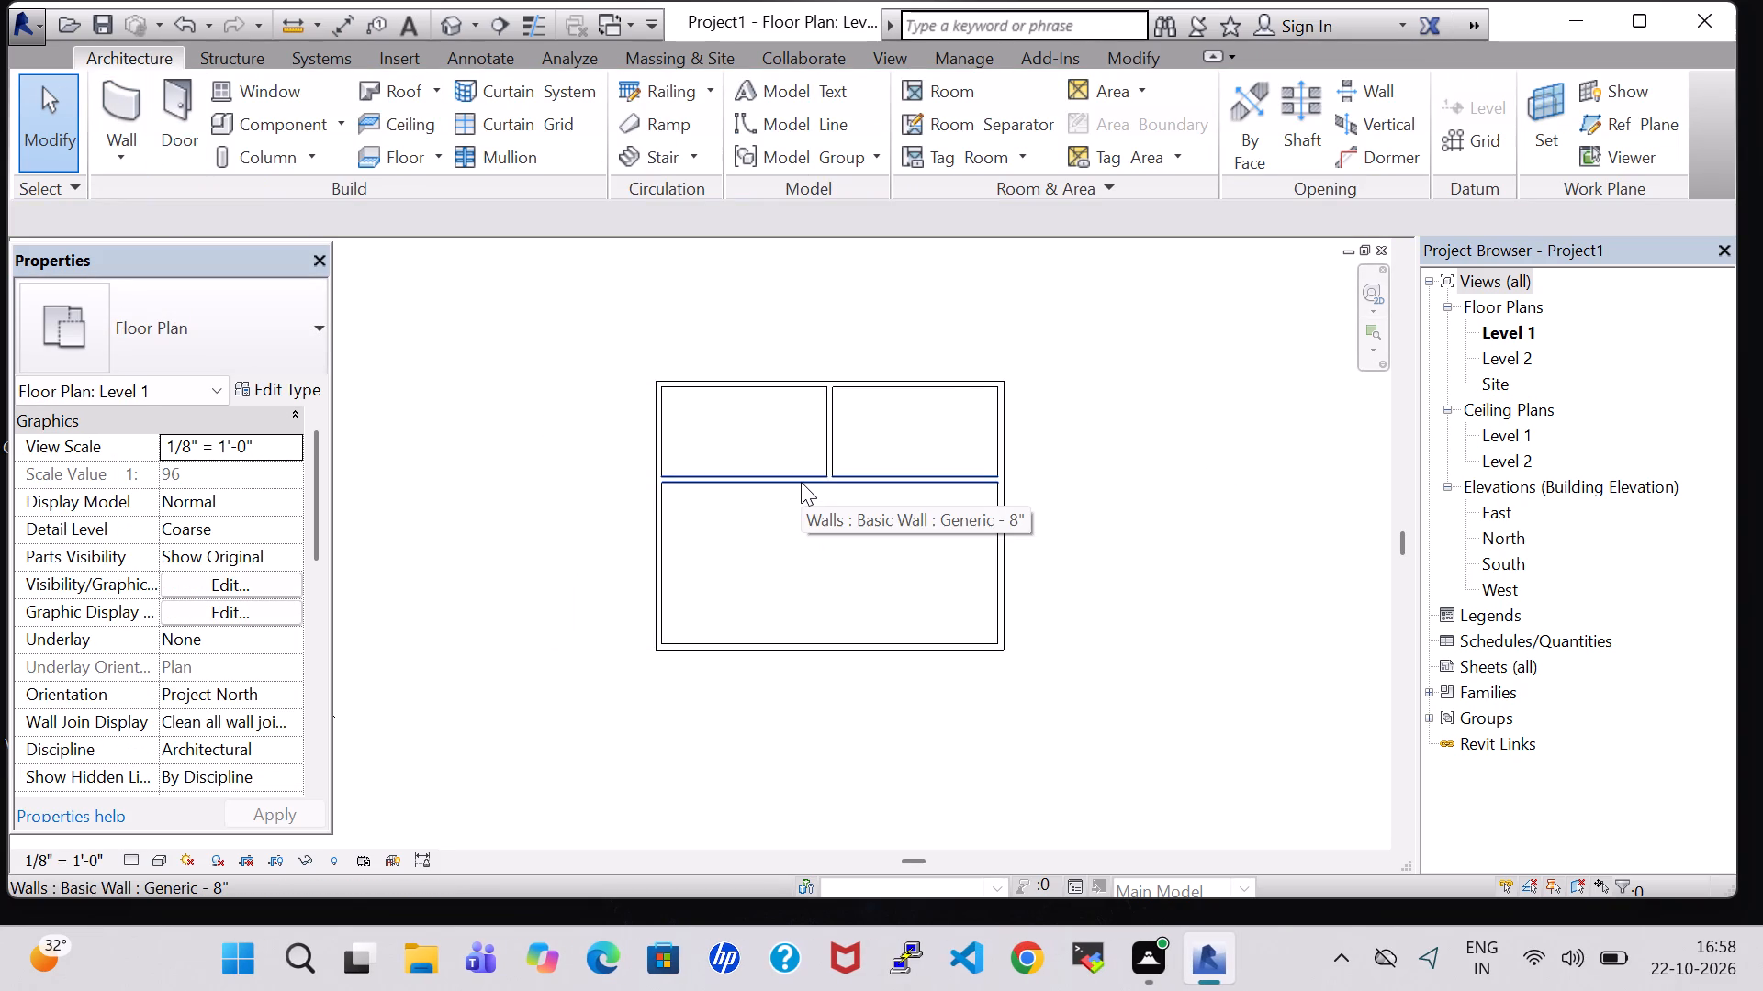
# Draw an L-shaped partition from the full-width partition, about 5'-7" down and about 13'-9" across to the left outer wall.
pyautogui.click(116, 102)
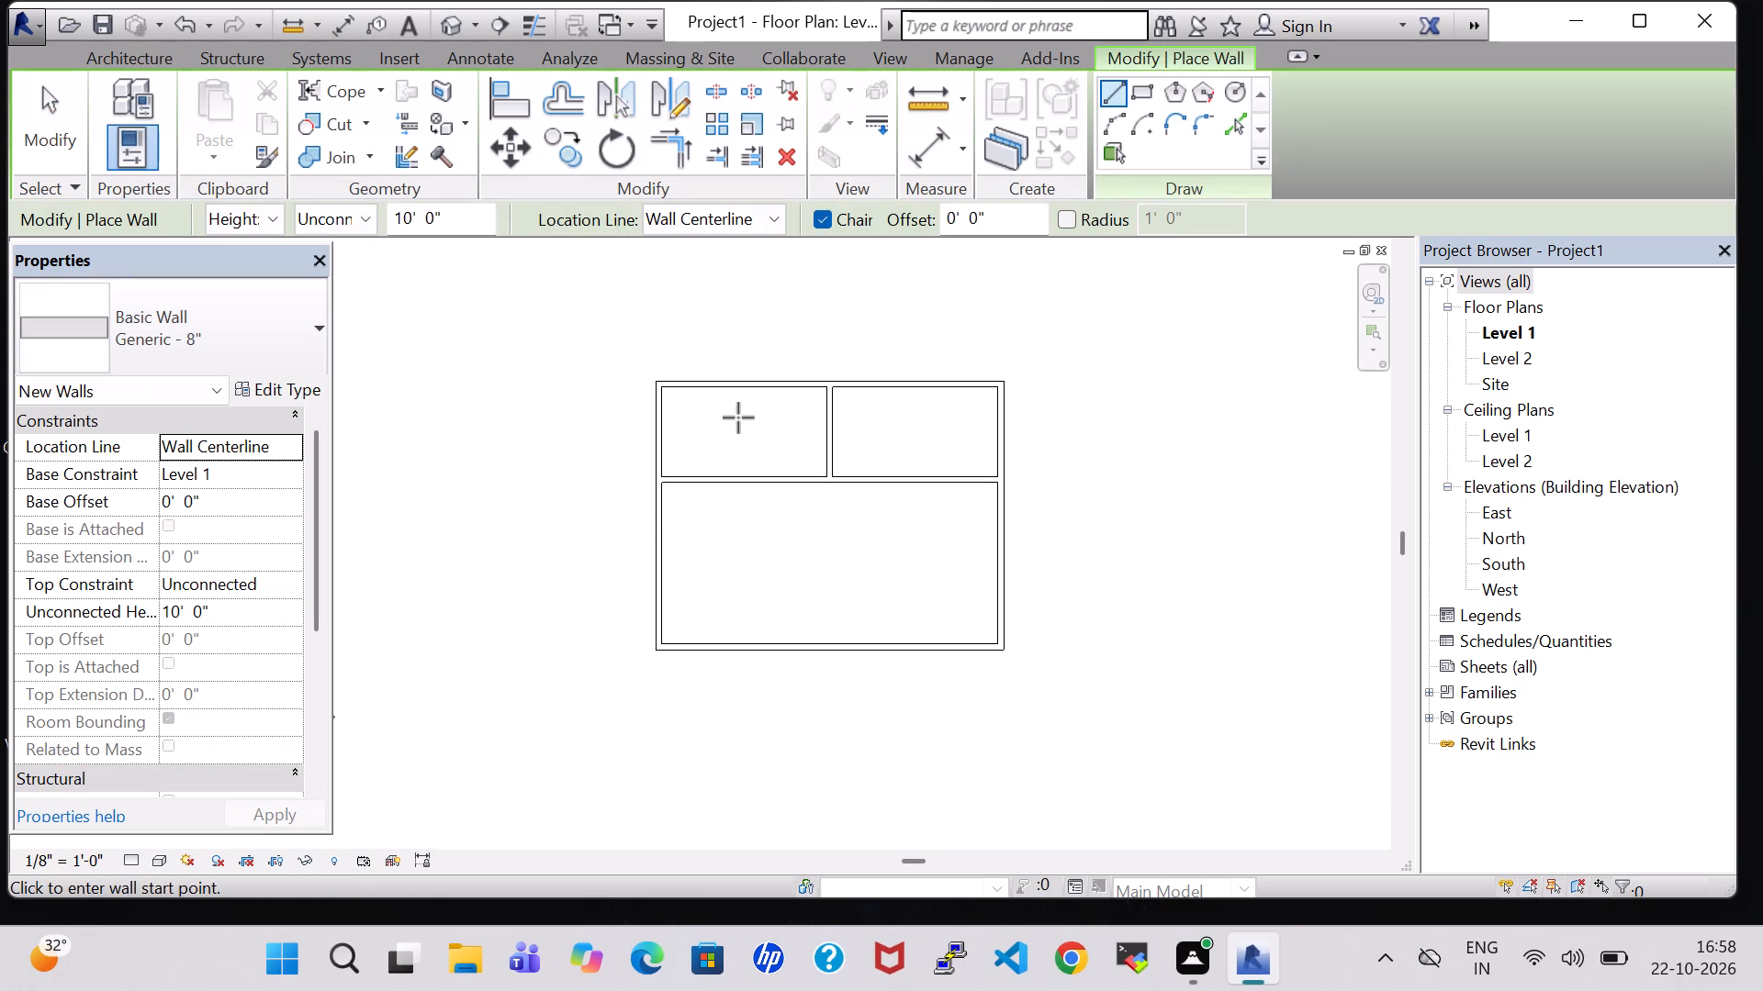
pyautogui.click(780, 481)
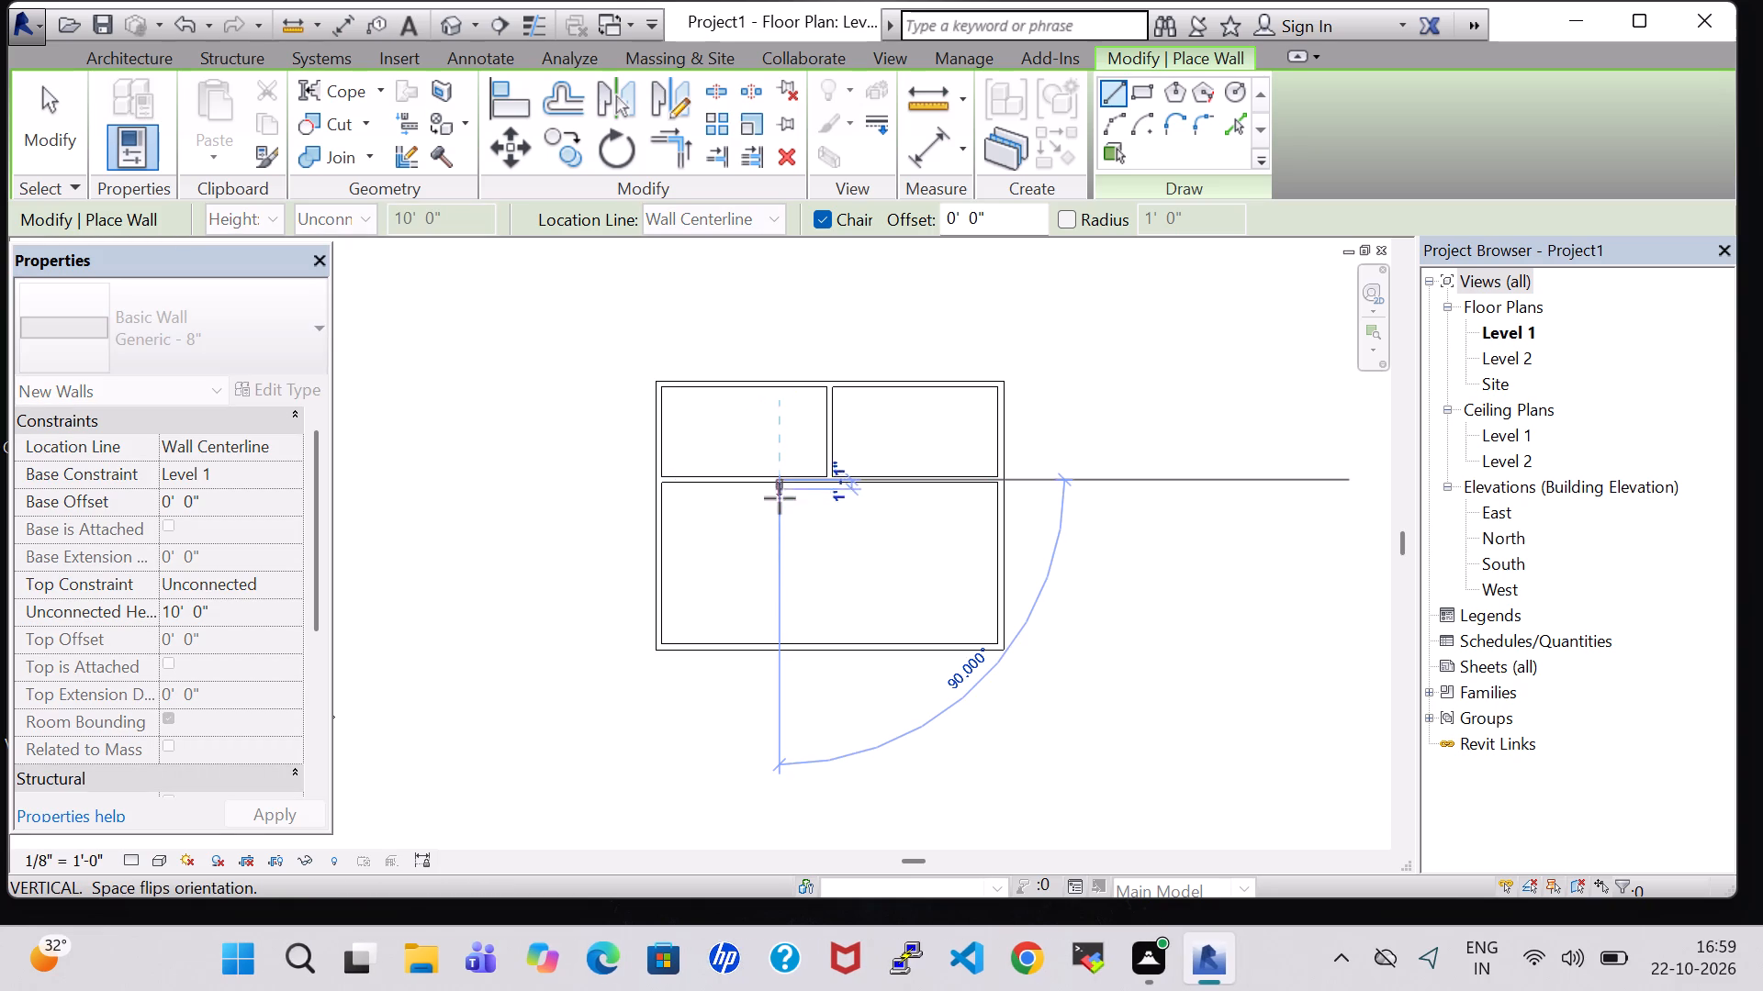
pyautogui.click(780, 529)
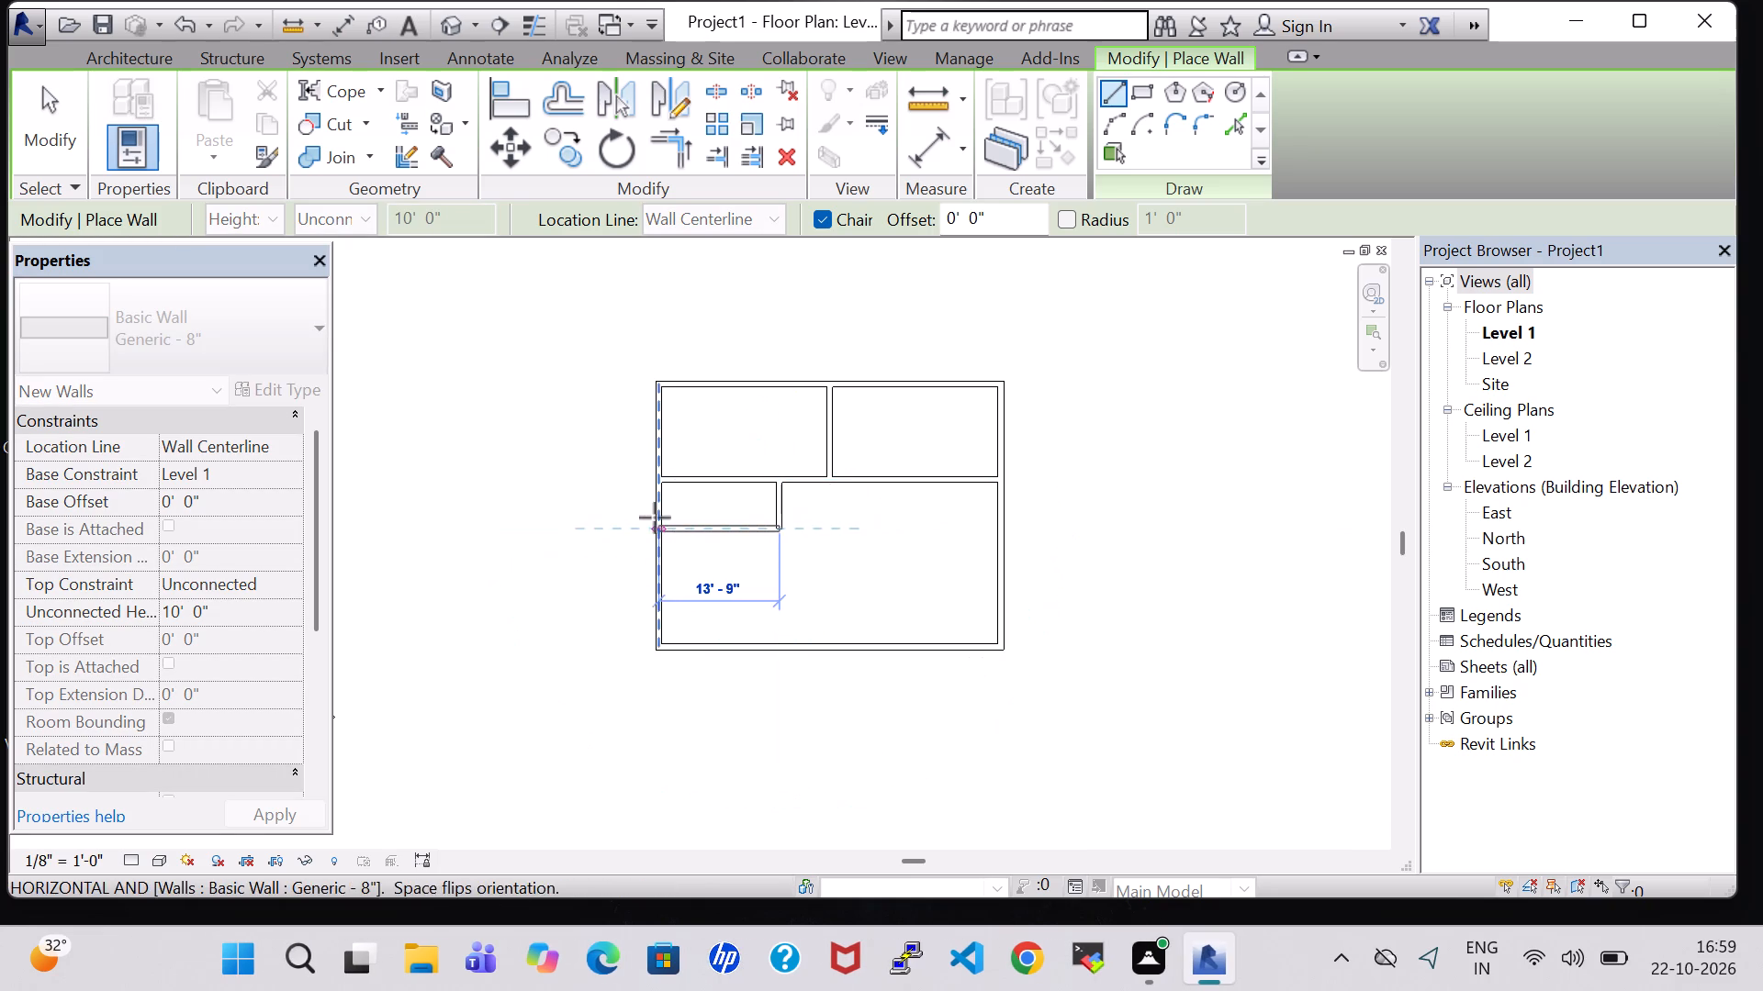
pyautogui.click(655, 518)
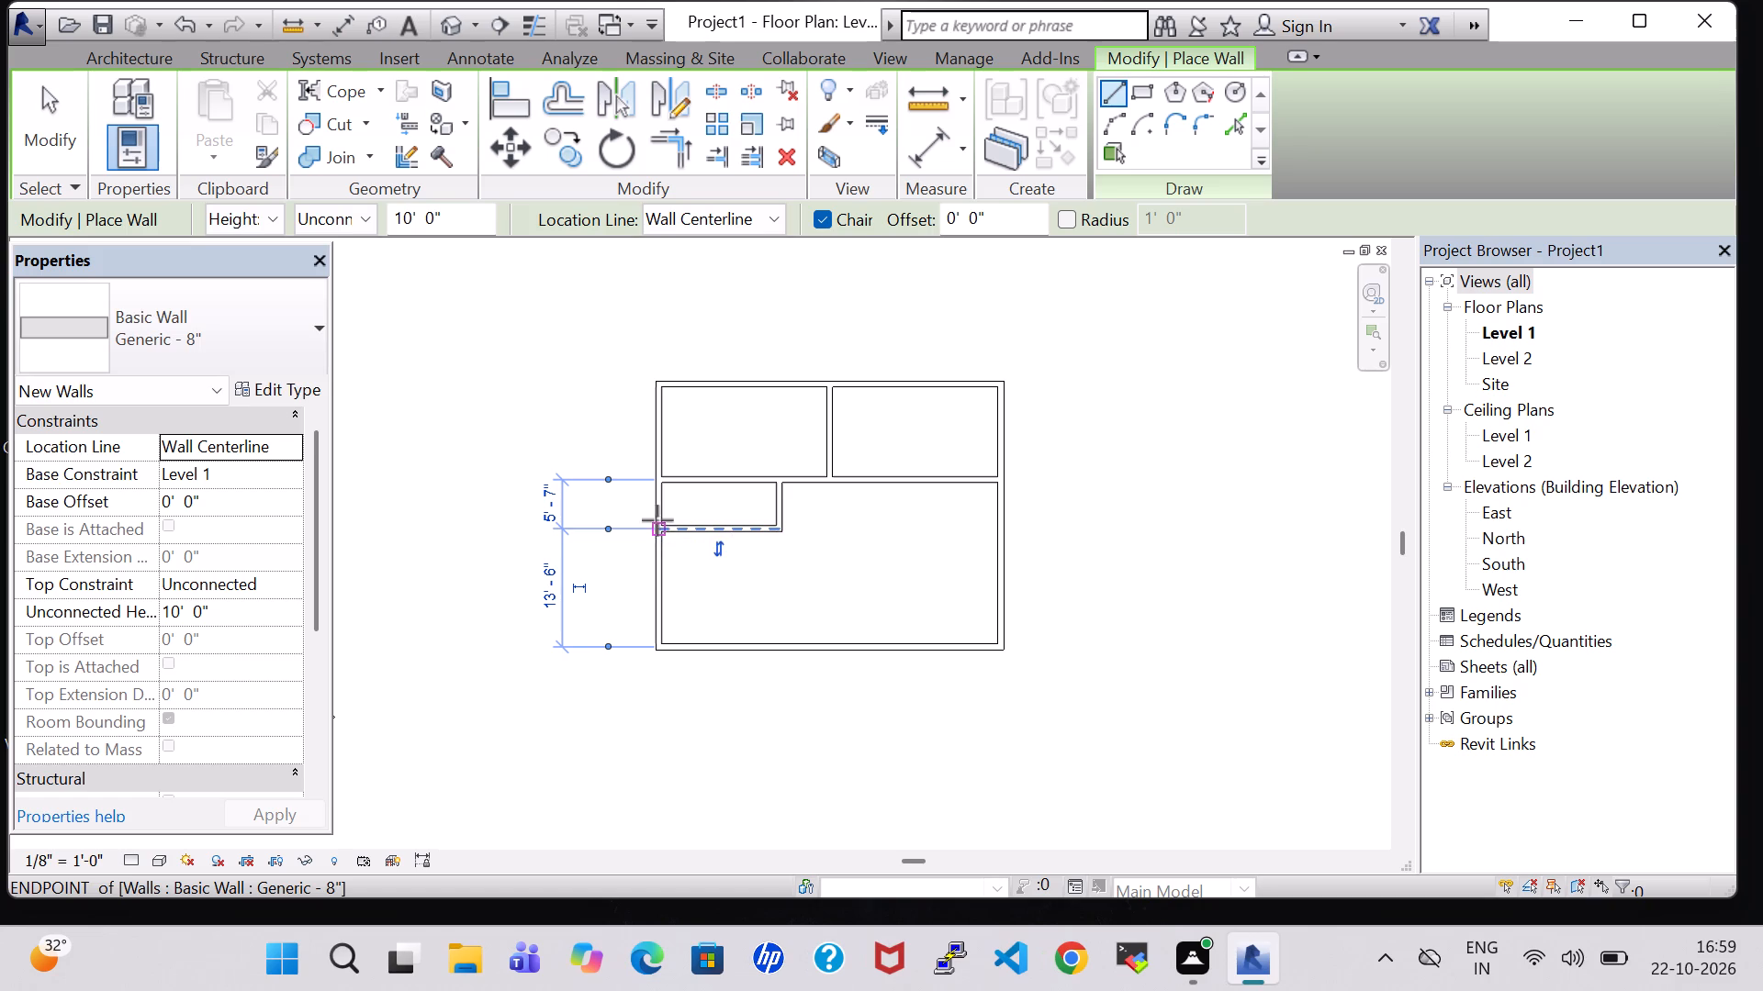
# Draw a short horizontal partition about 10'-10" long from the left outer wall, about 5'-4" below the small room.
pyautogui.click(658, 575)
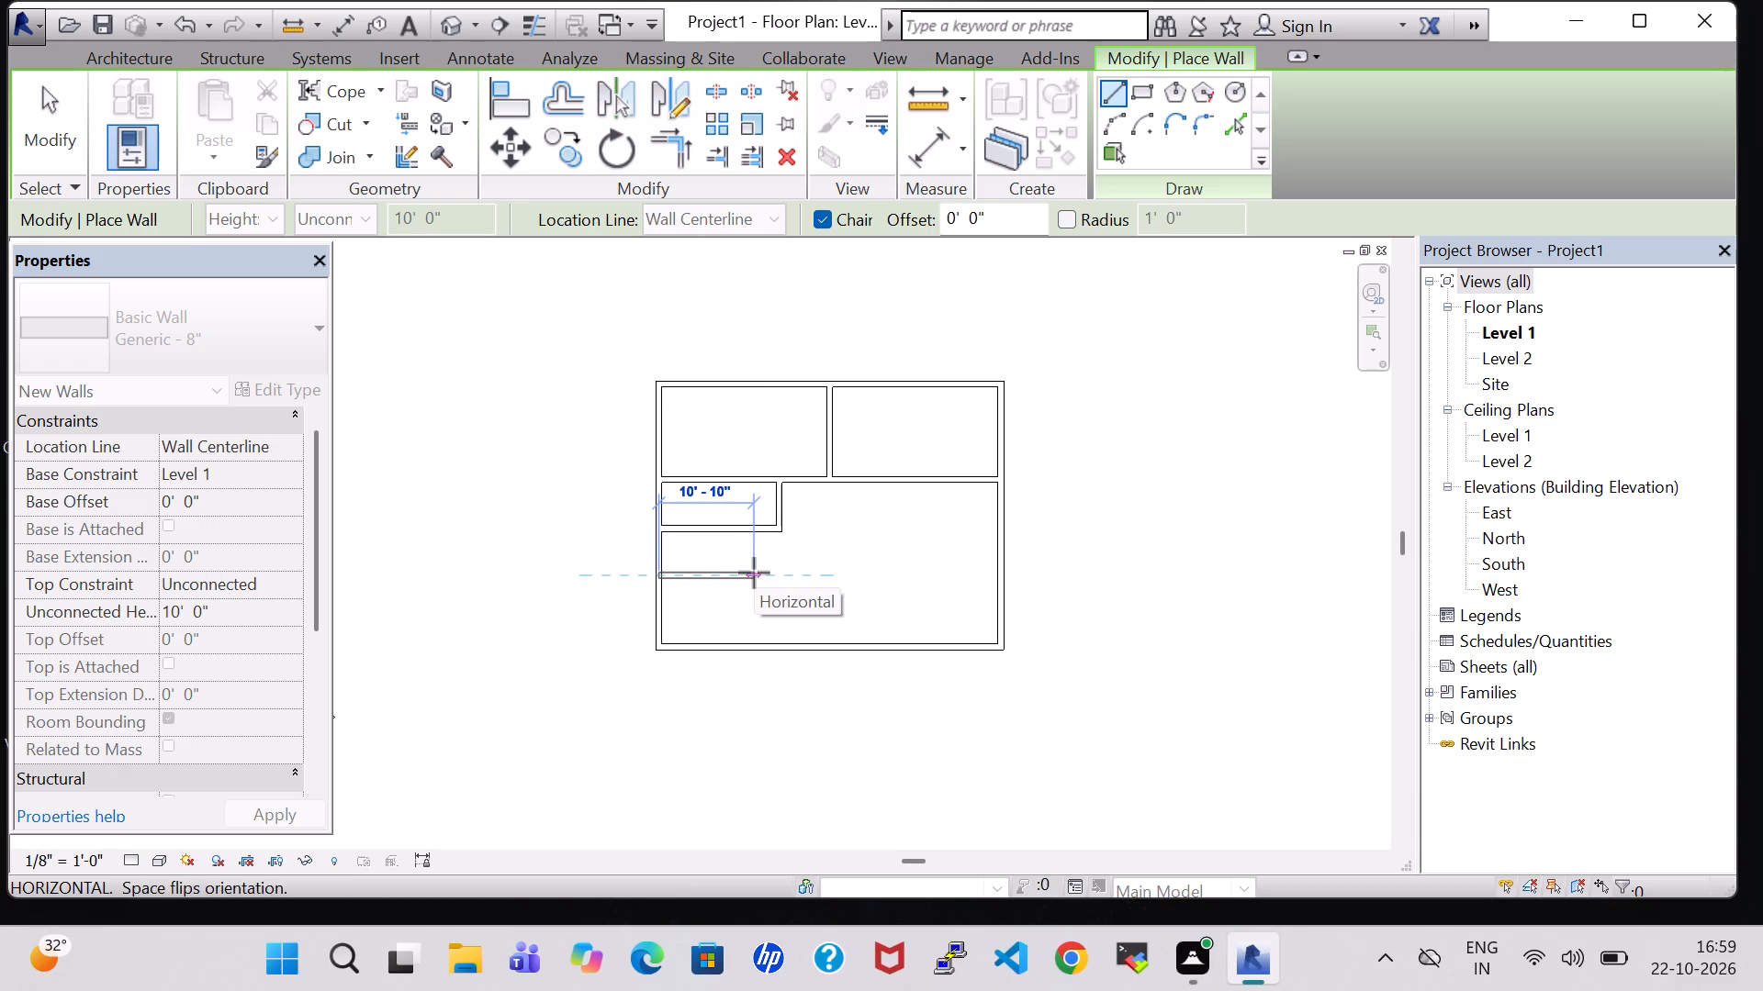
pyautogui.click(754, 573)
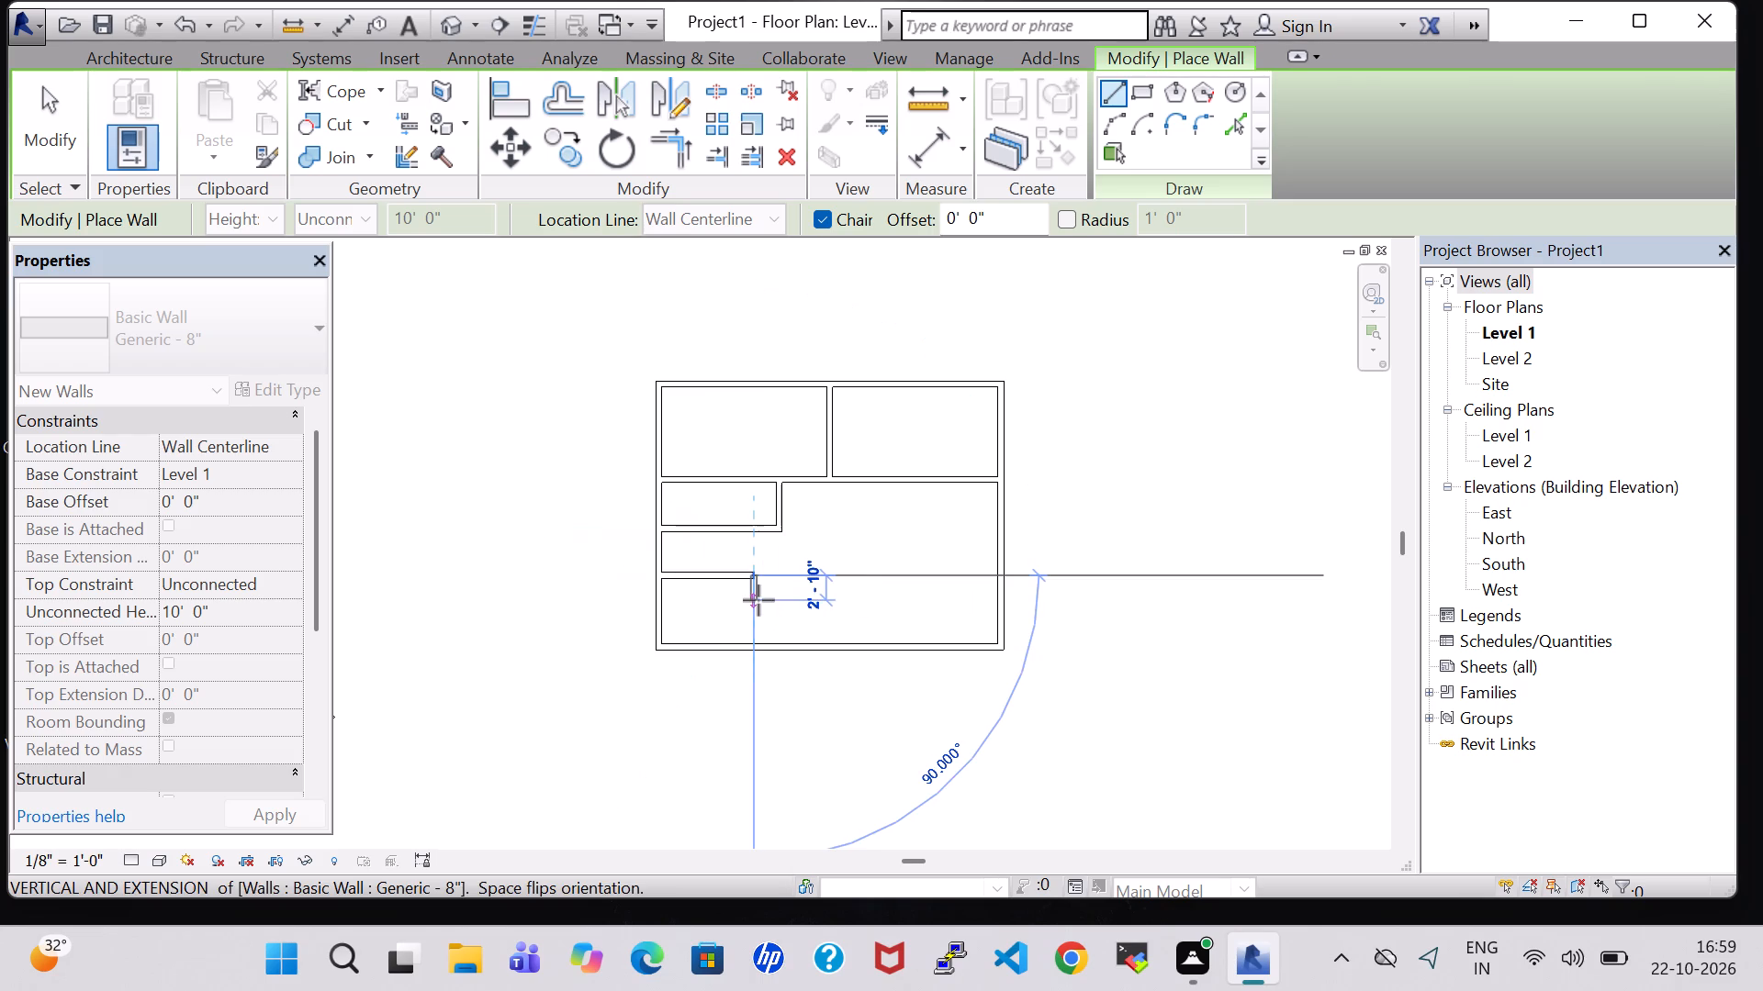
pyautogui.press('Escape')
pyautogui.press('Escape')
# Nudge the lower outer wall downward to about 14'-2" below the short partition.
pyautogui.click(756, 642)
pyautogui.press('Down')
pyautogui.press('Down')
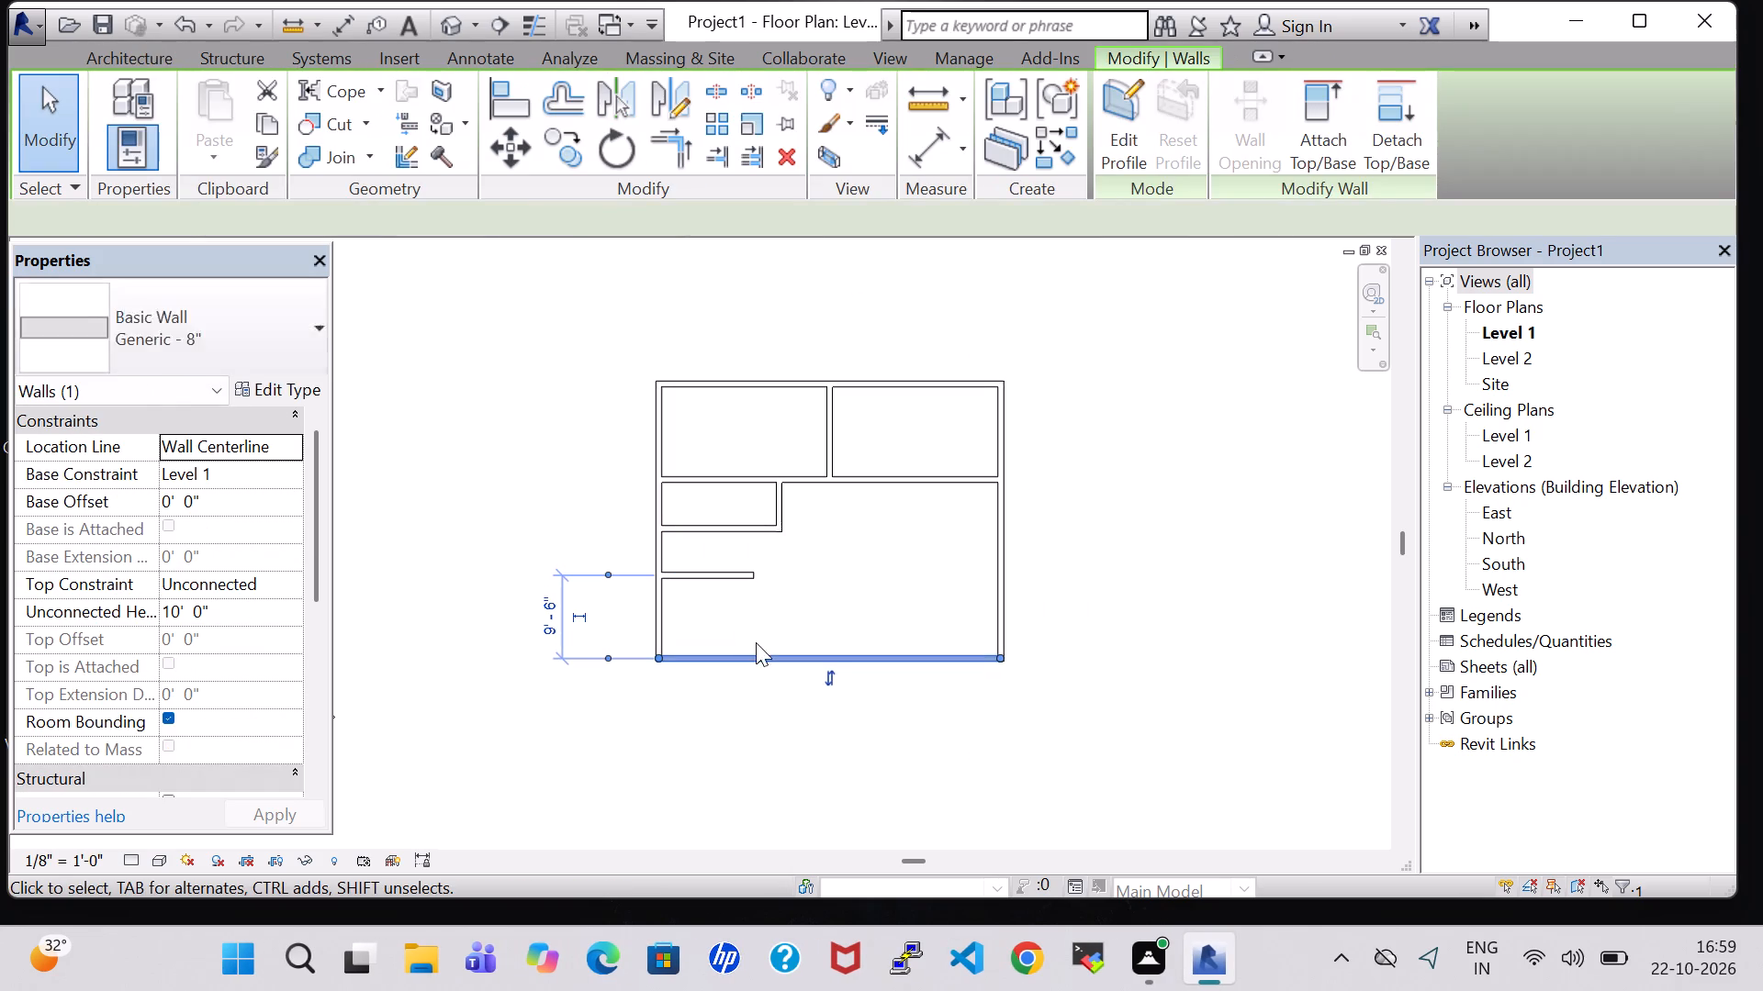
pyautogui.press('Down')
pyautogui.press('Down')
pyautogui.press('Down')
pyautogui.press('Down')
pyautogui.press('Down')
pyautogui.press('Down')
pyautogui.press('Down')
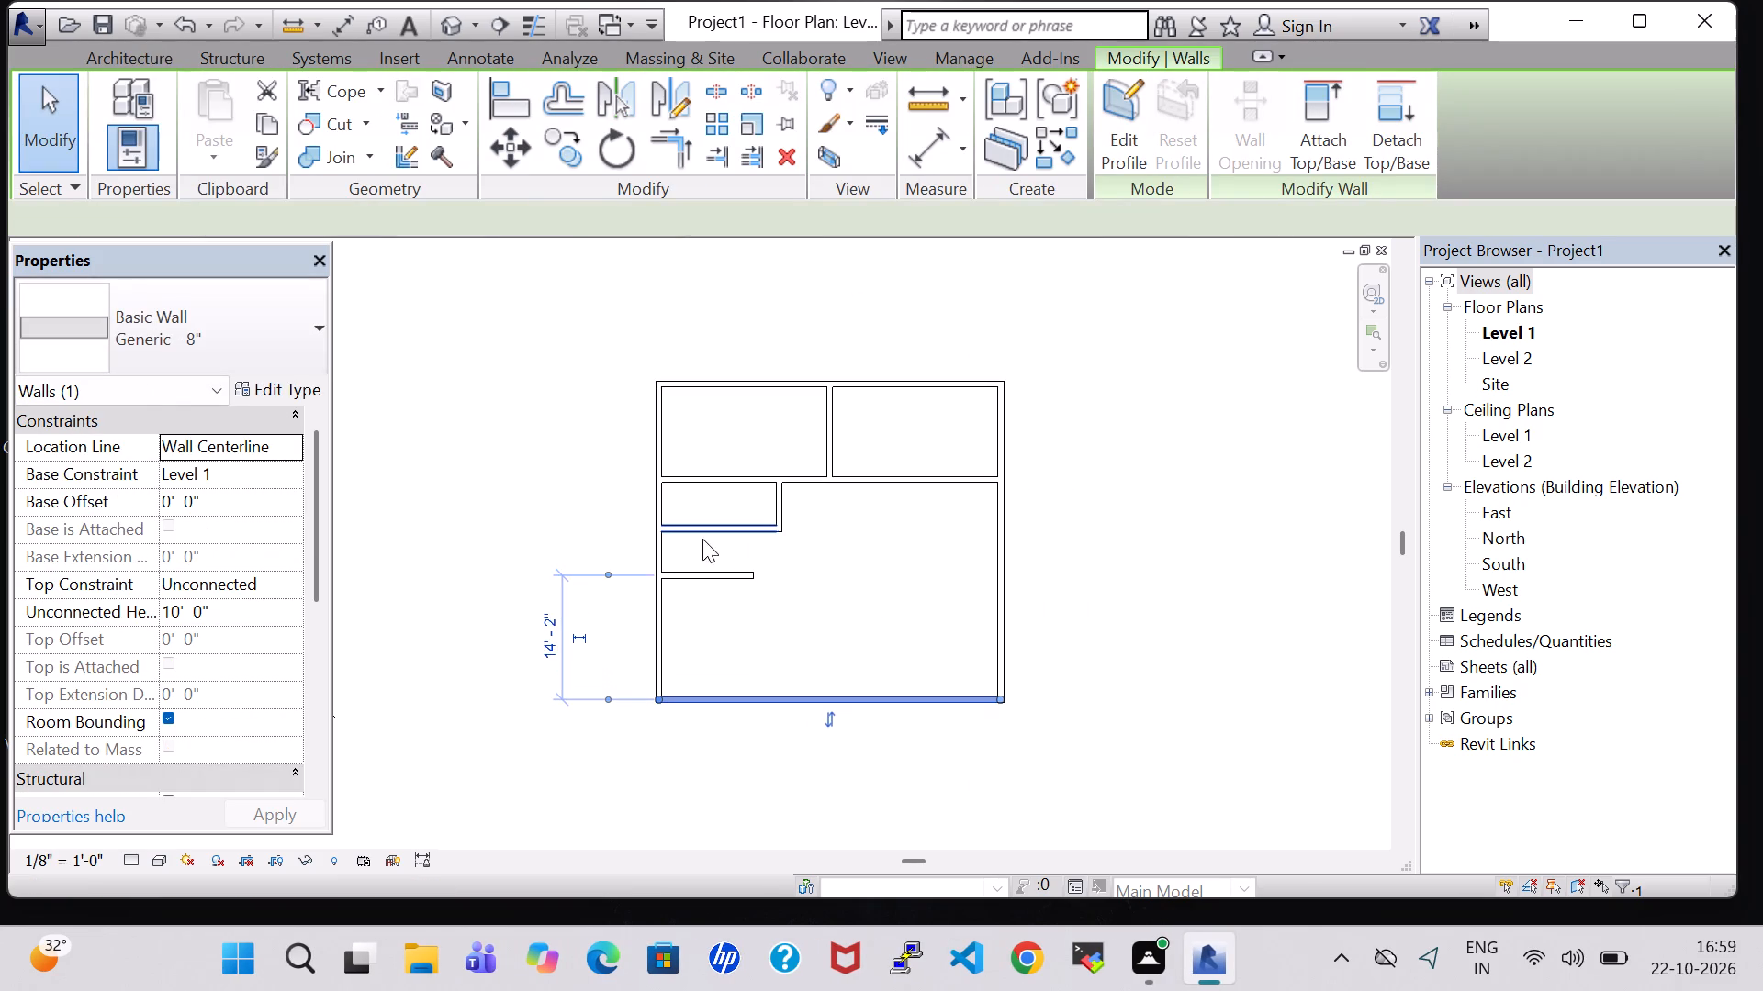
# Nudge the short horizontal partition downward to about 6'-8" below the small room and 12'-10" above the lower outer wall.
pyautogui.click(702, 585)
pyautogui.press('Down')
pyautogui.press('Down')
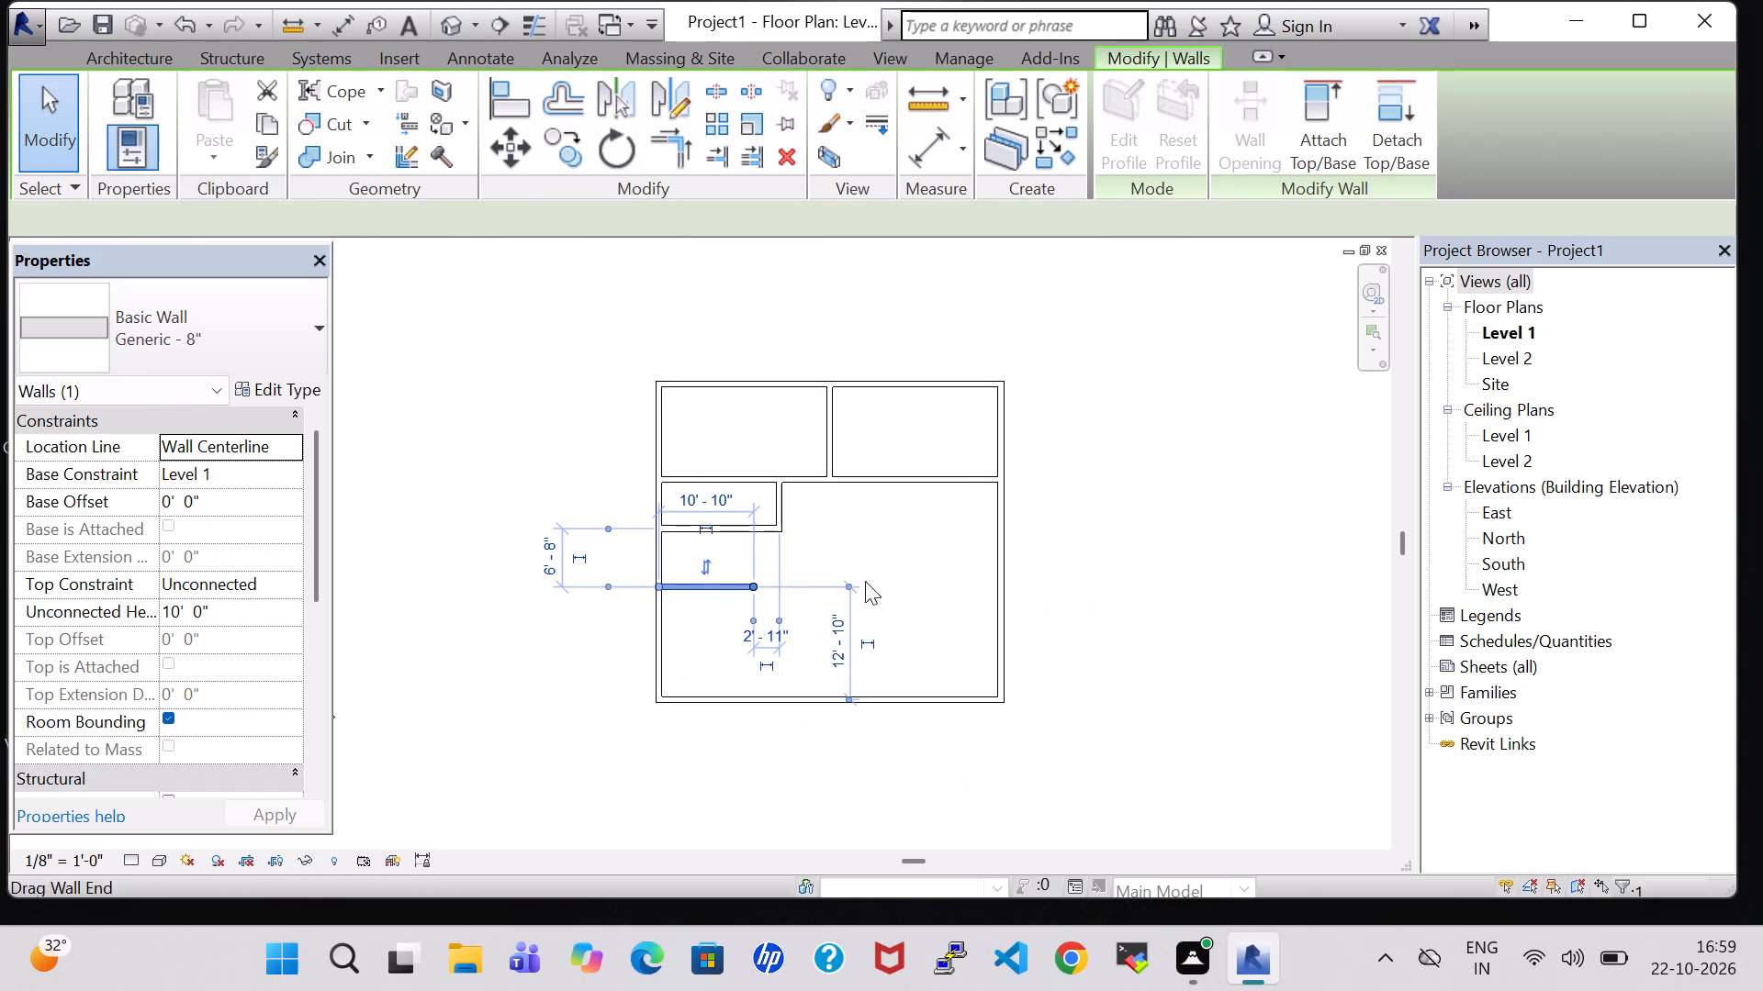
pyautogui.click(1077, 530)
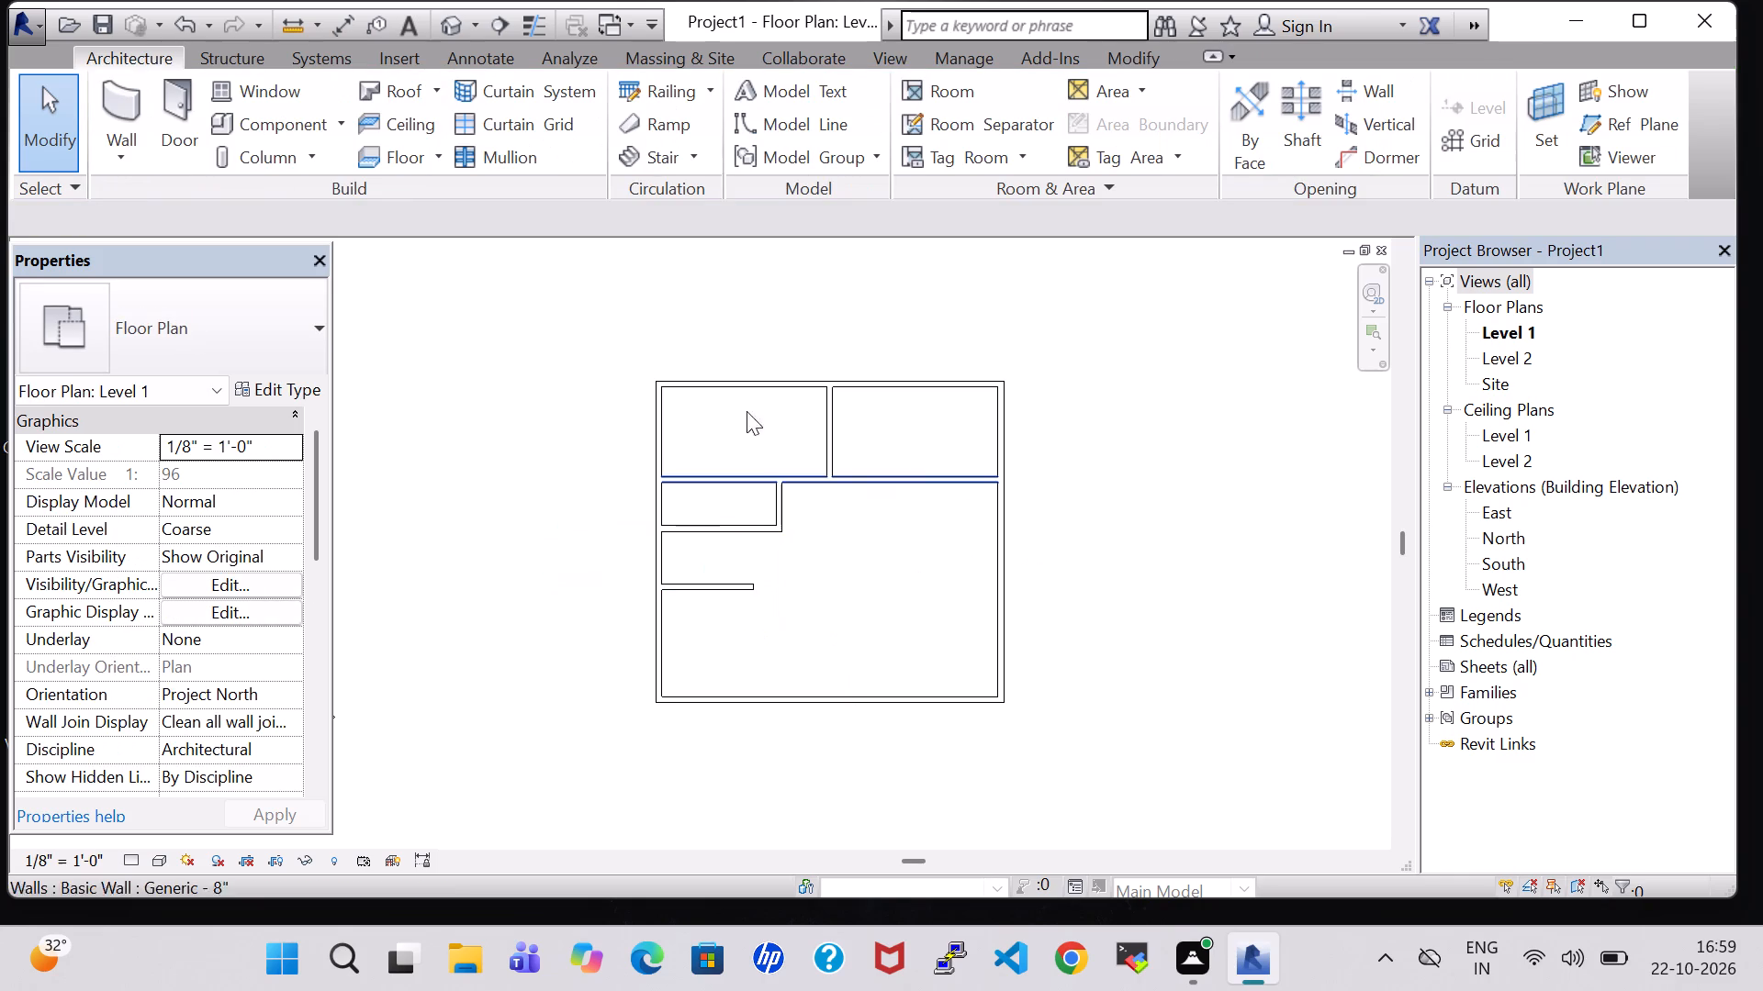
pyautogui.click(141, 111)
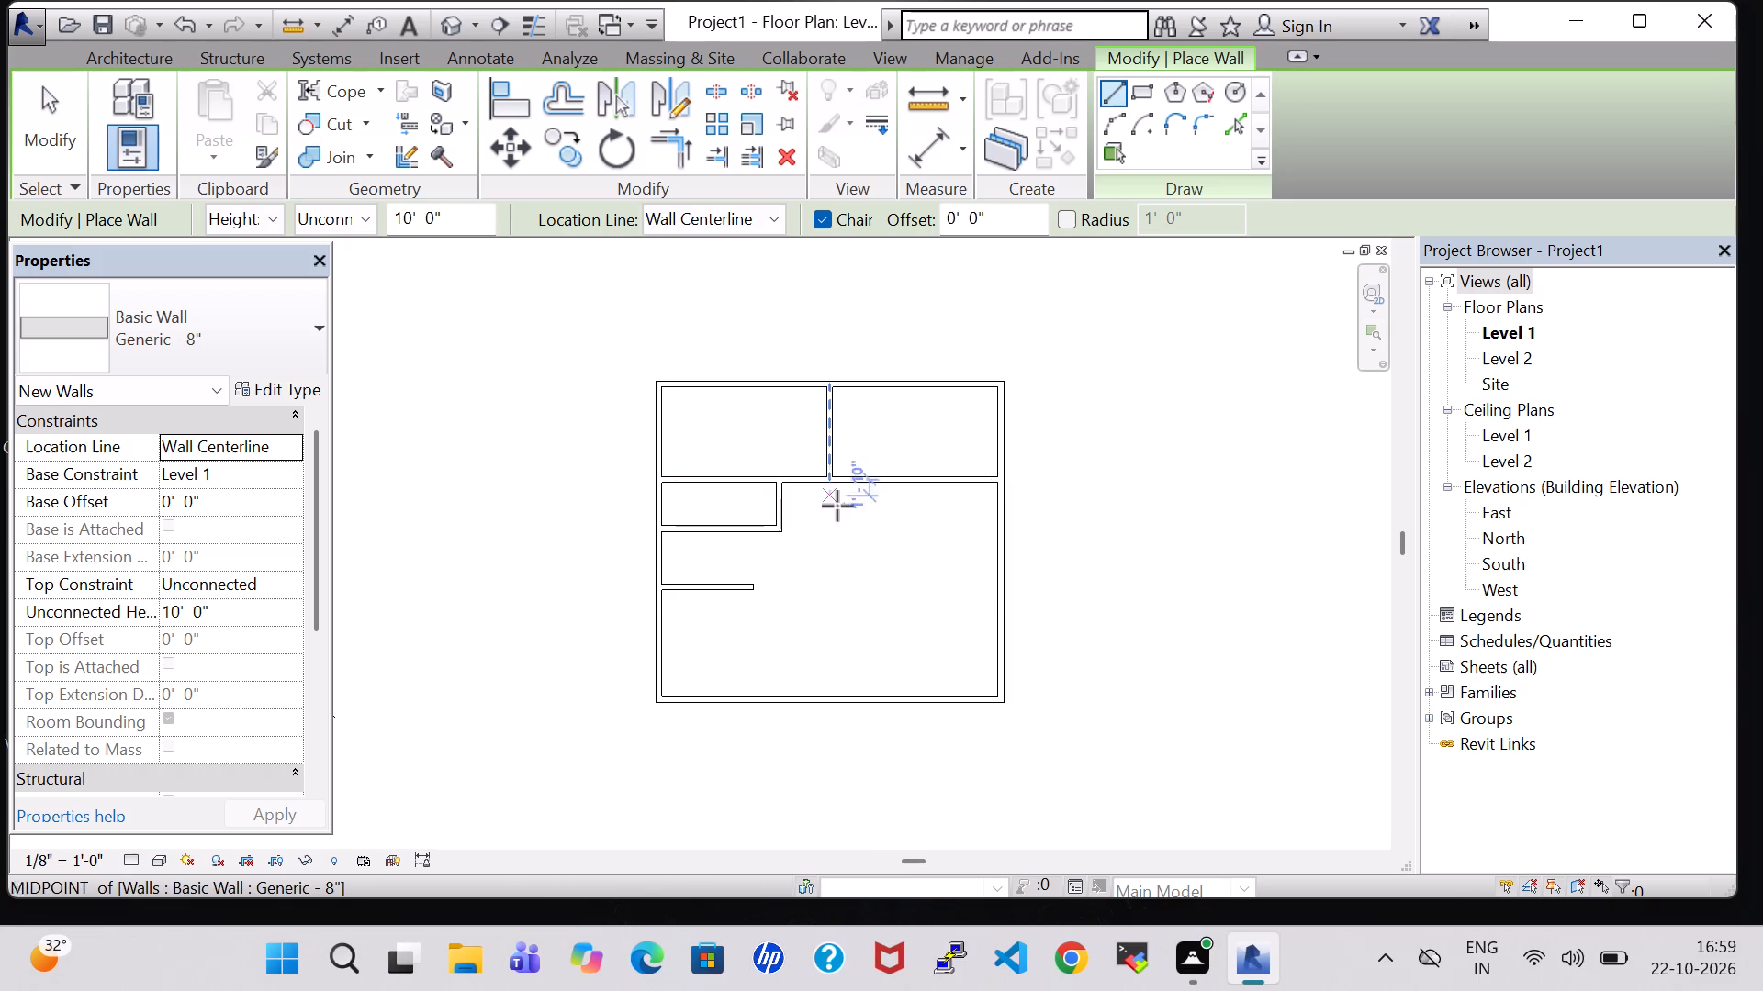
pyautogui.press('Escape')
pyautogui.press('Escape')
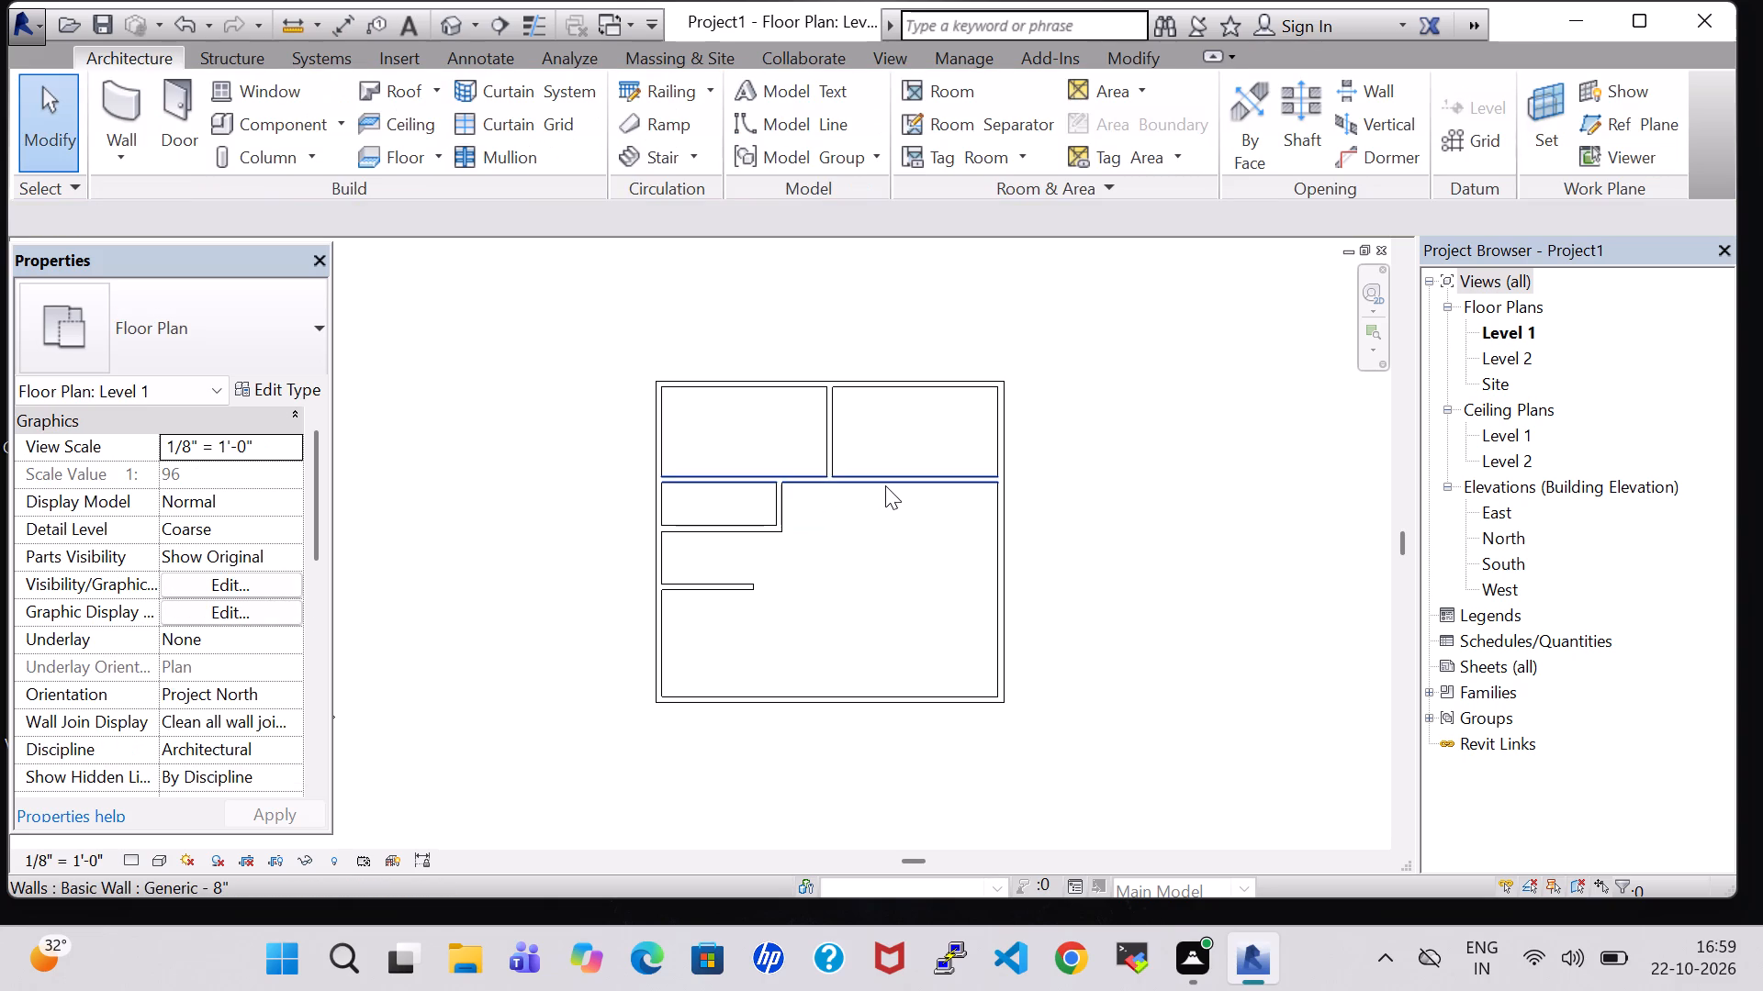
# Split the full-width horizontal partition where it meets the central vertical partition, without deleting an inner segment.
pyautogui.click(887, 485)
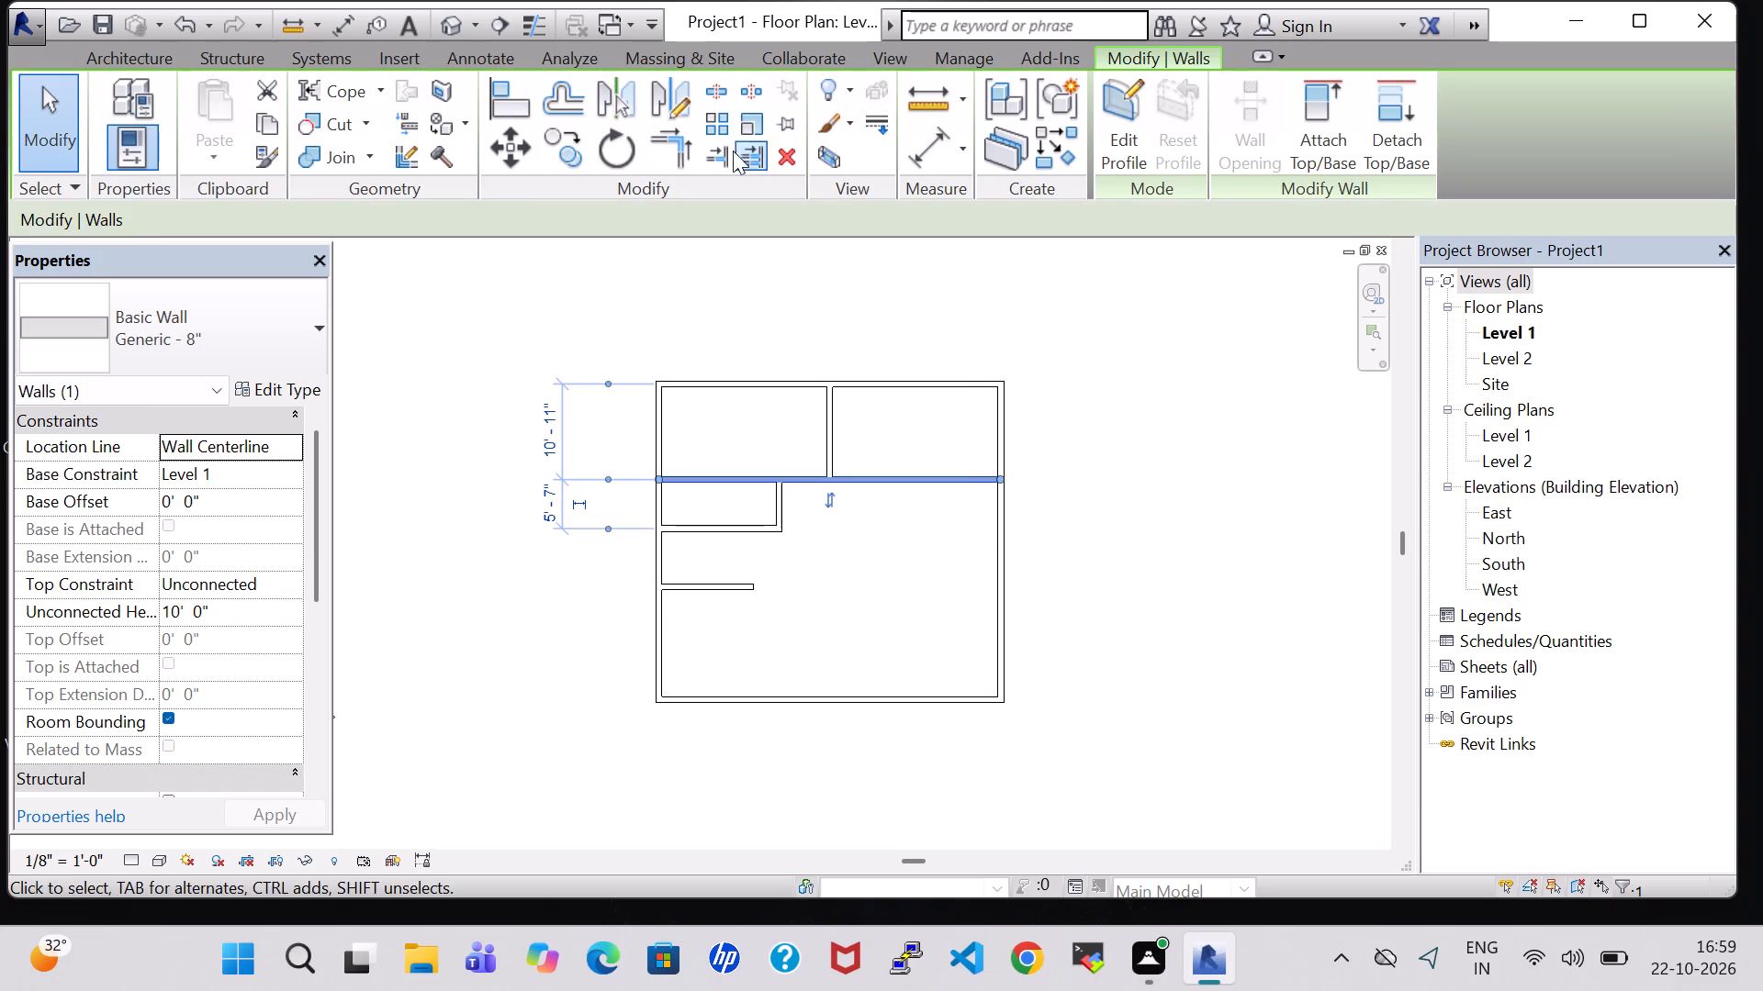
pyautogui.click(714, 94)
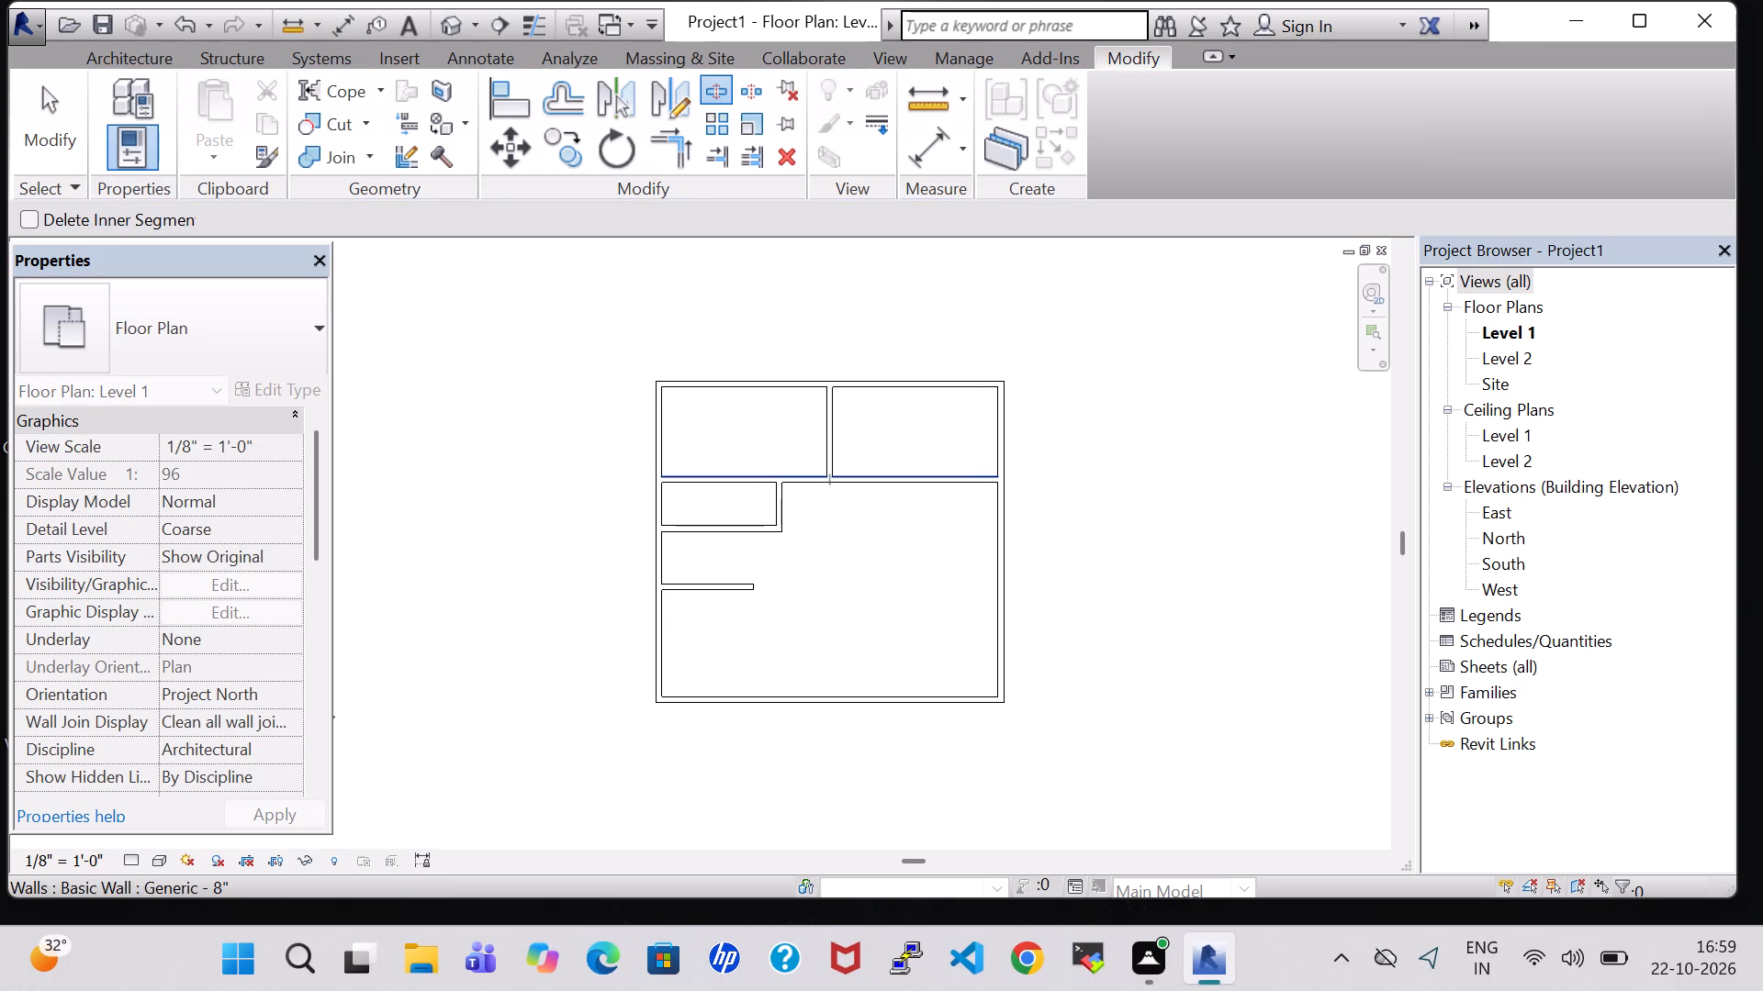
pyautogui.click(827, 475)
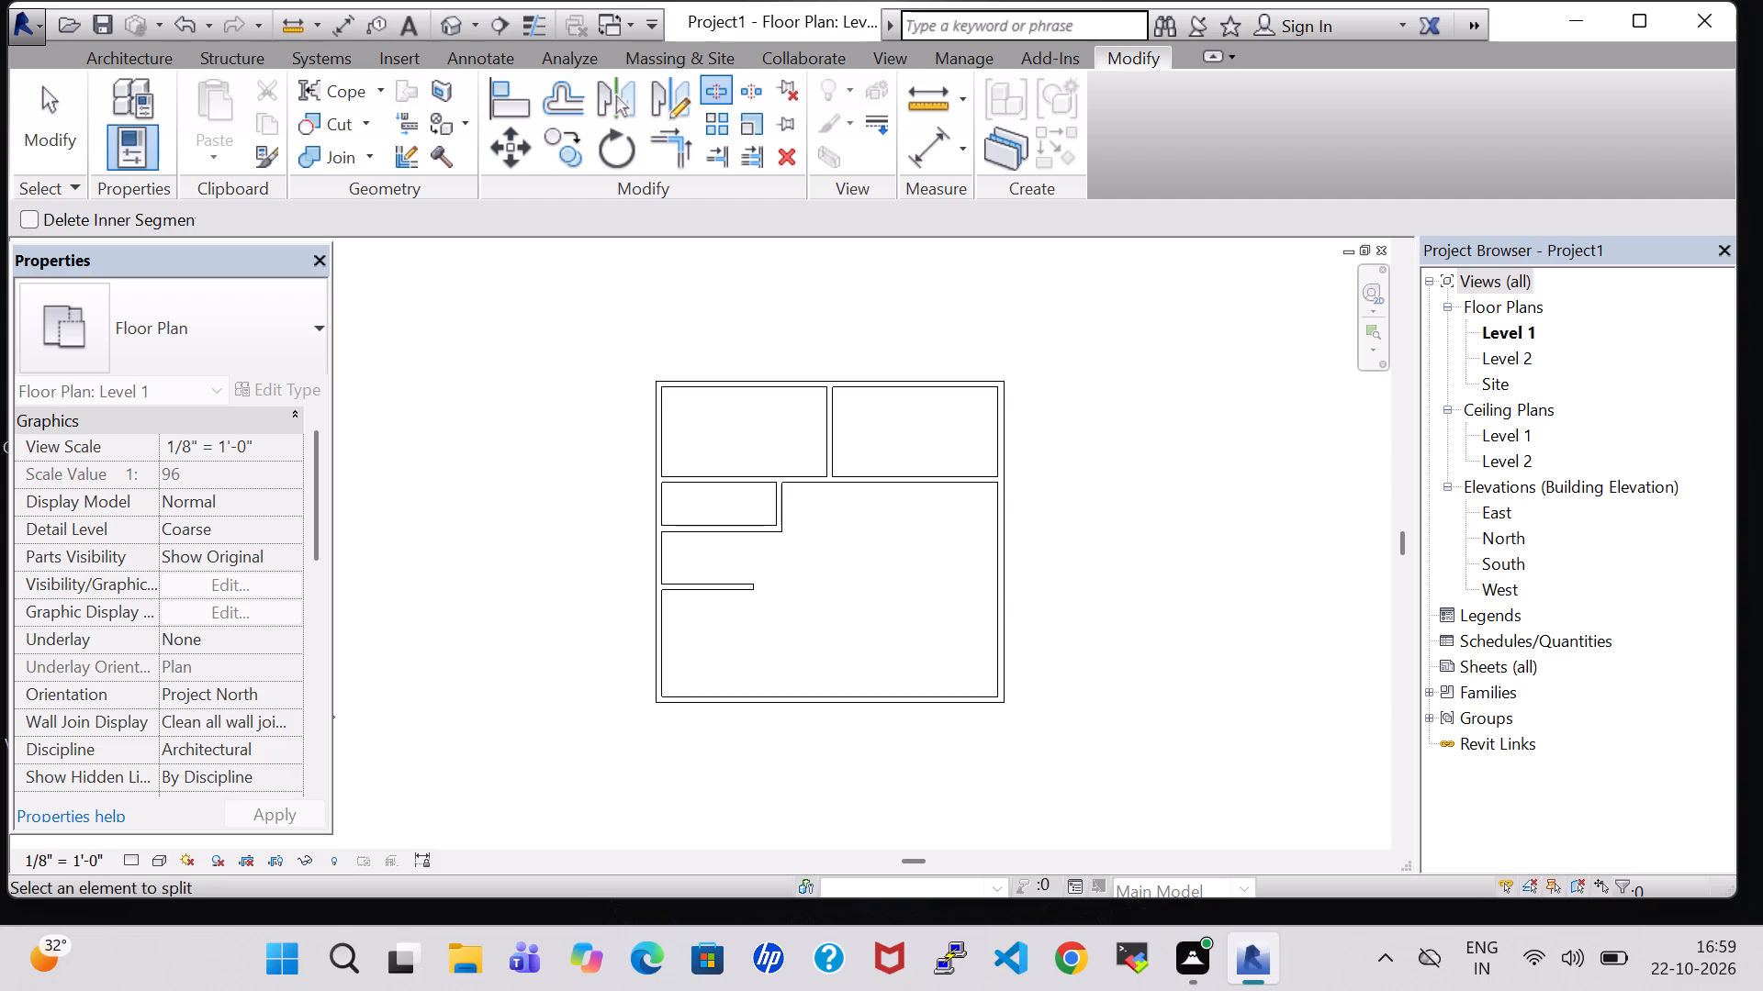
pyautogui.press('Escape')
pyautogui.press('Escape')
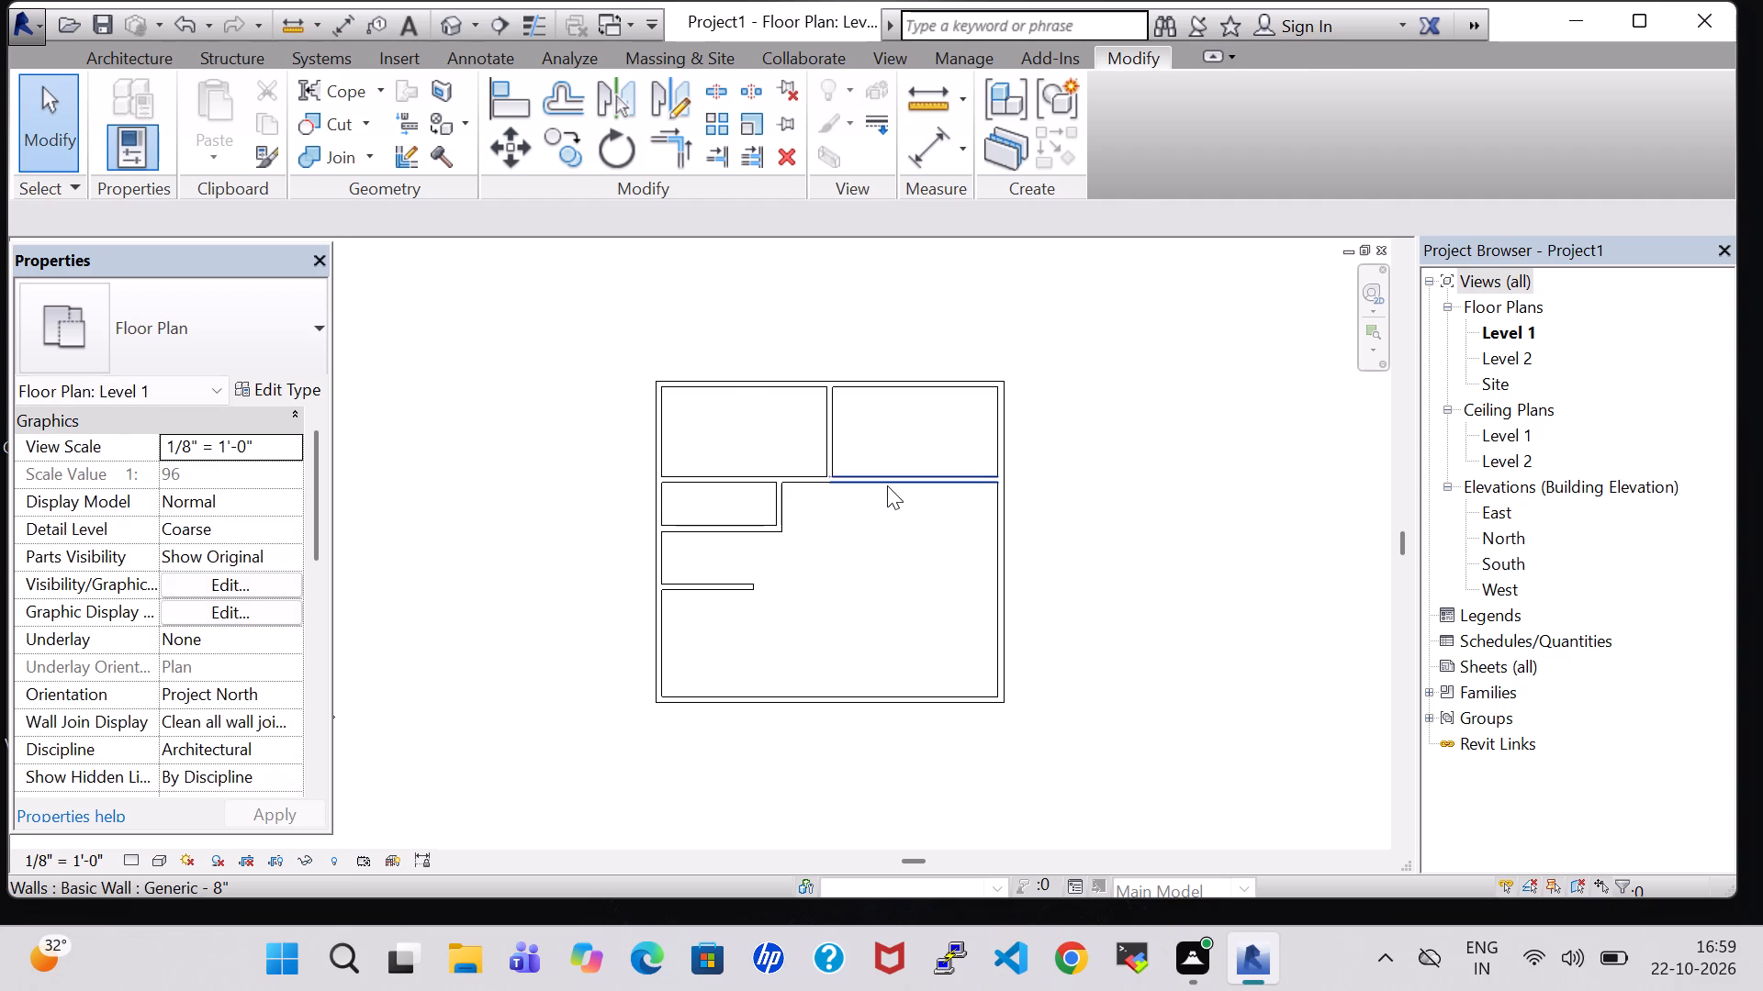
# Nudge the right segment of the split partition downward to about 16'-3" from the upper outer wall.
pyautogui.click(887, 485)
pyautogui.press('Down')
pyautogui.press('Down')
pyautogui.press('Down')
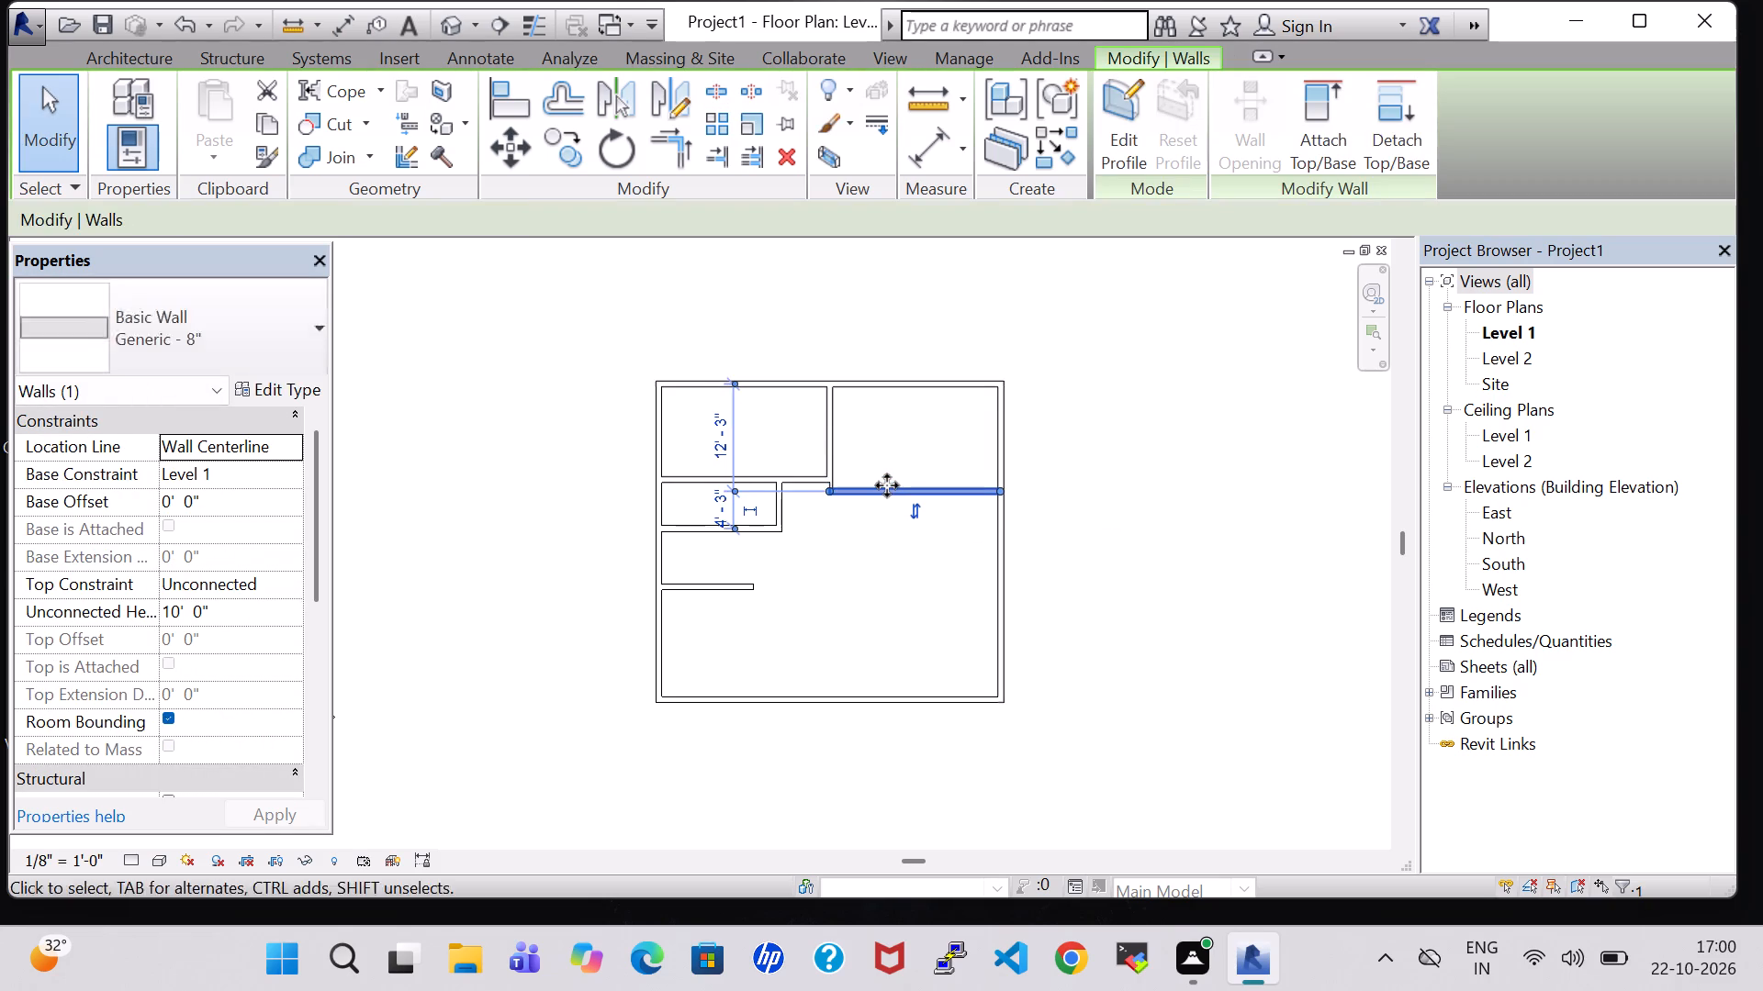
pyautogui.press('Down')
pyautogui.press('Down')
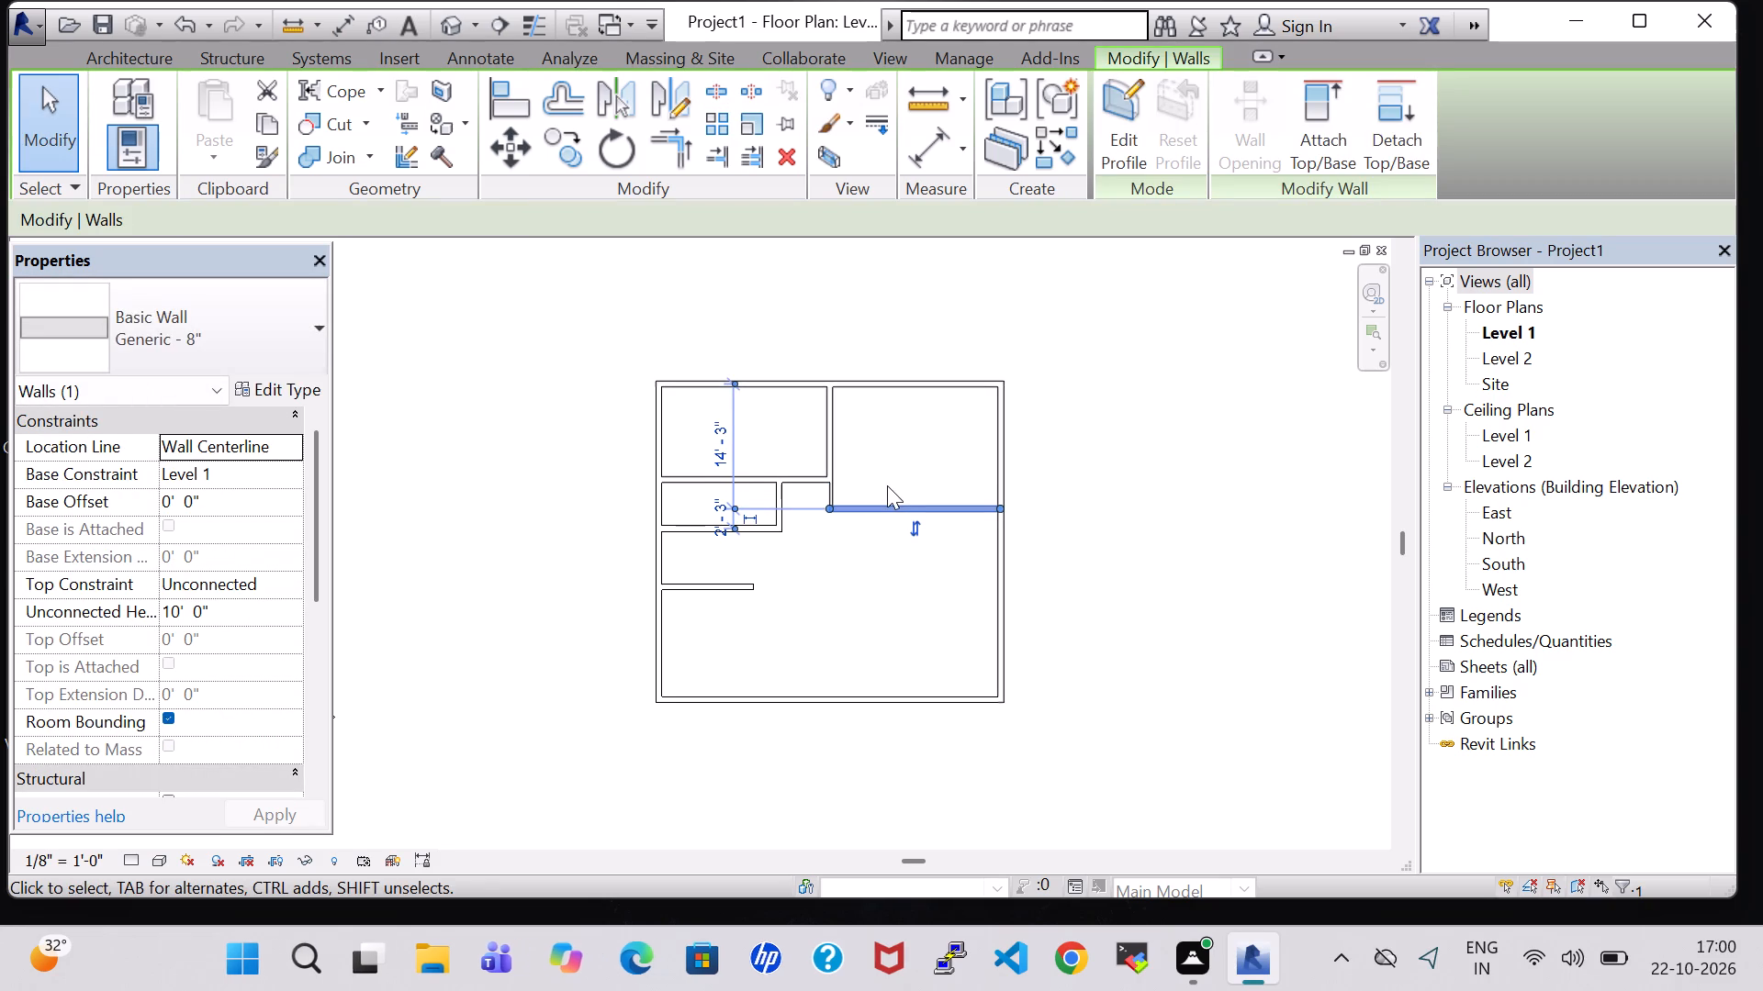
pyautogui.press('Down')
pyautogui.press('Down')
pyautogui.press('Down')
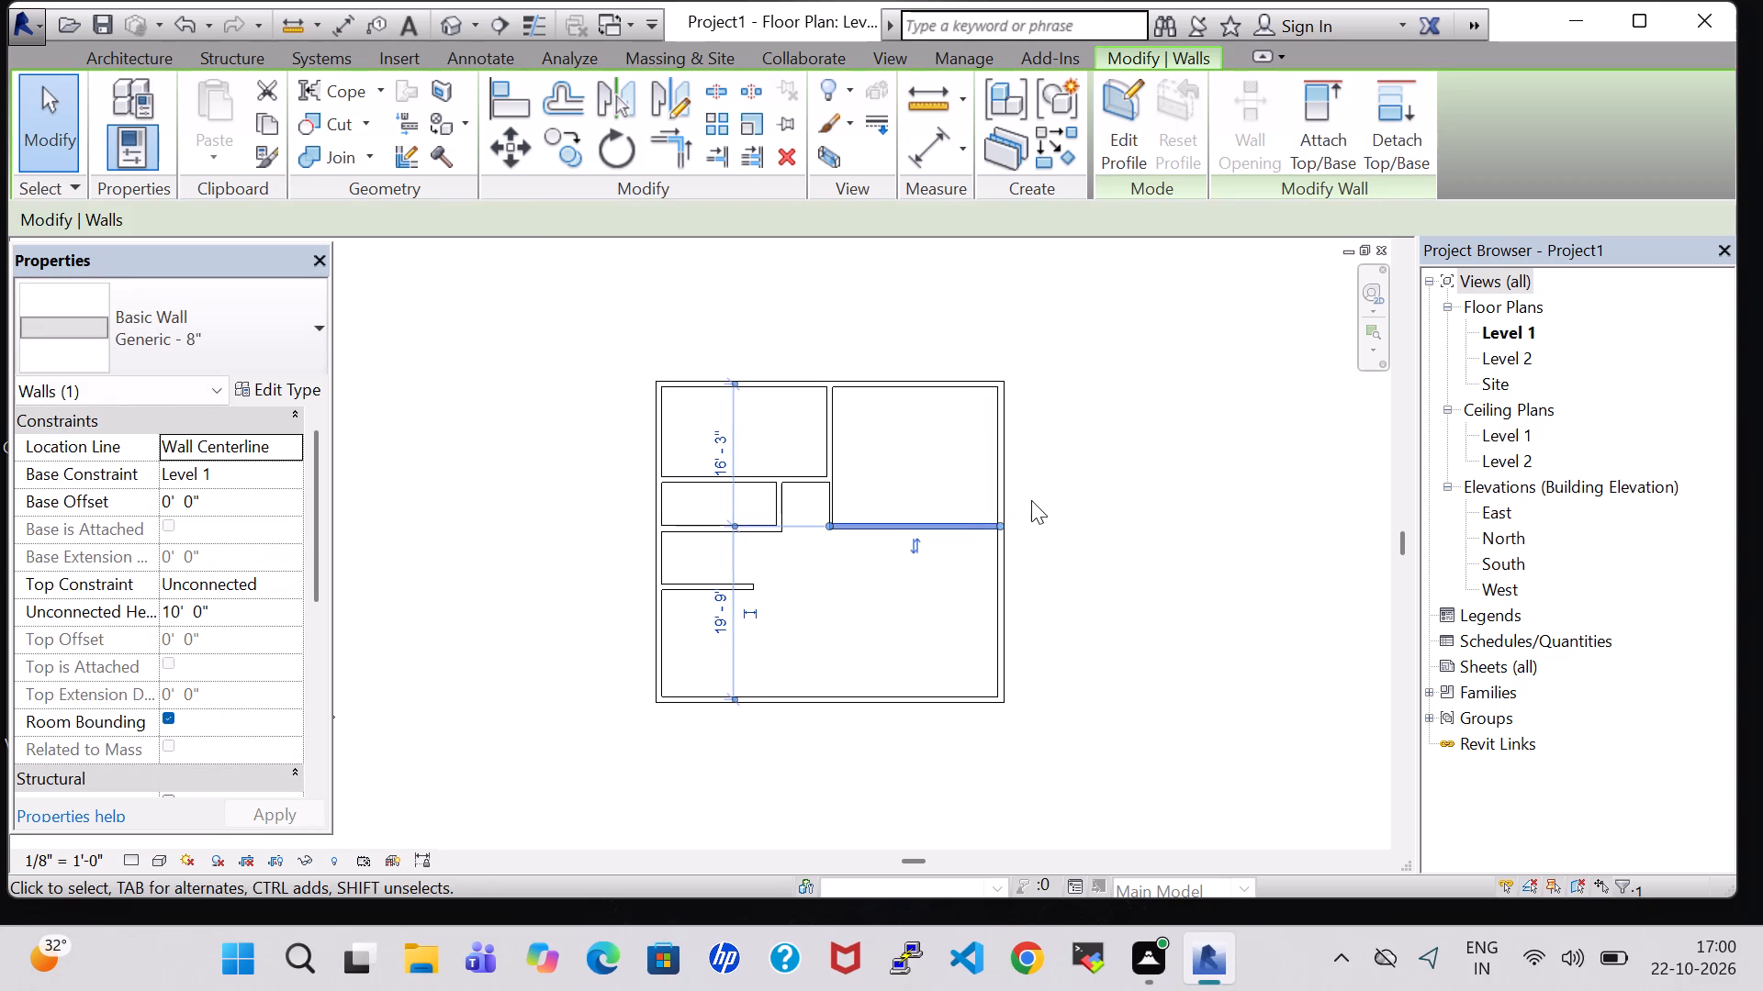
pyautogui.press('Down')
pyautogui.press('Up')
pyautogui.click(1031, 500)
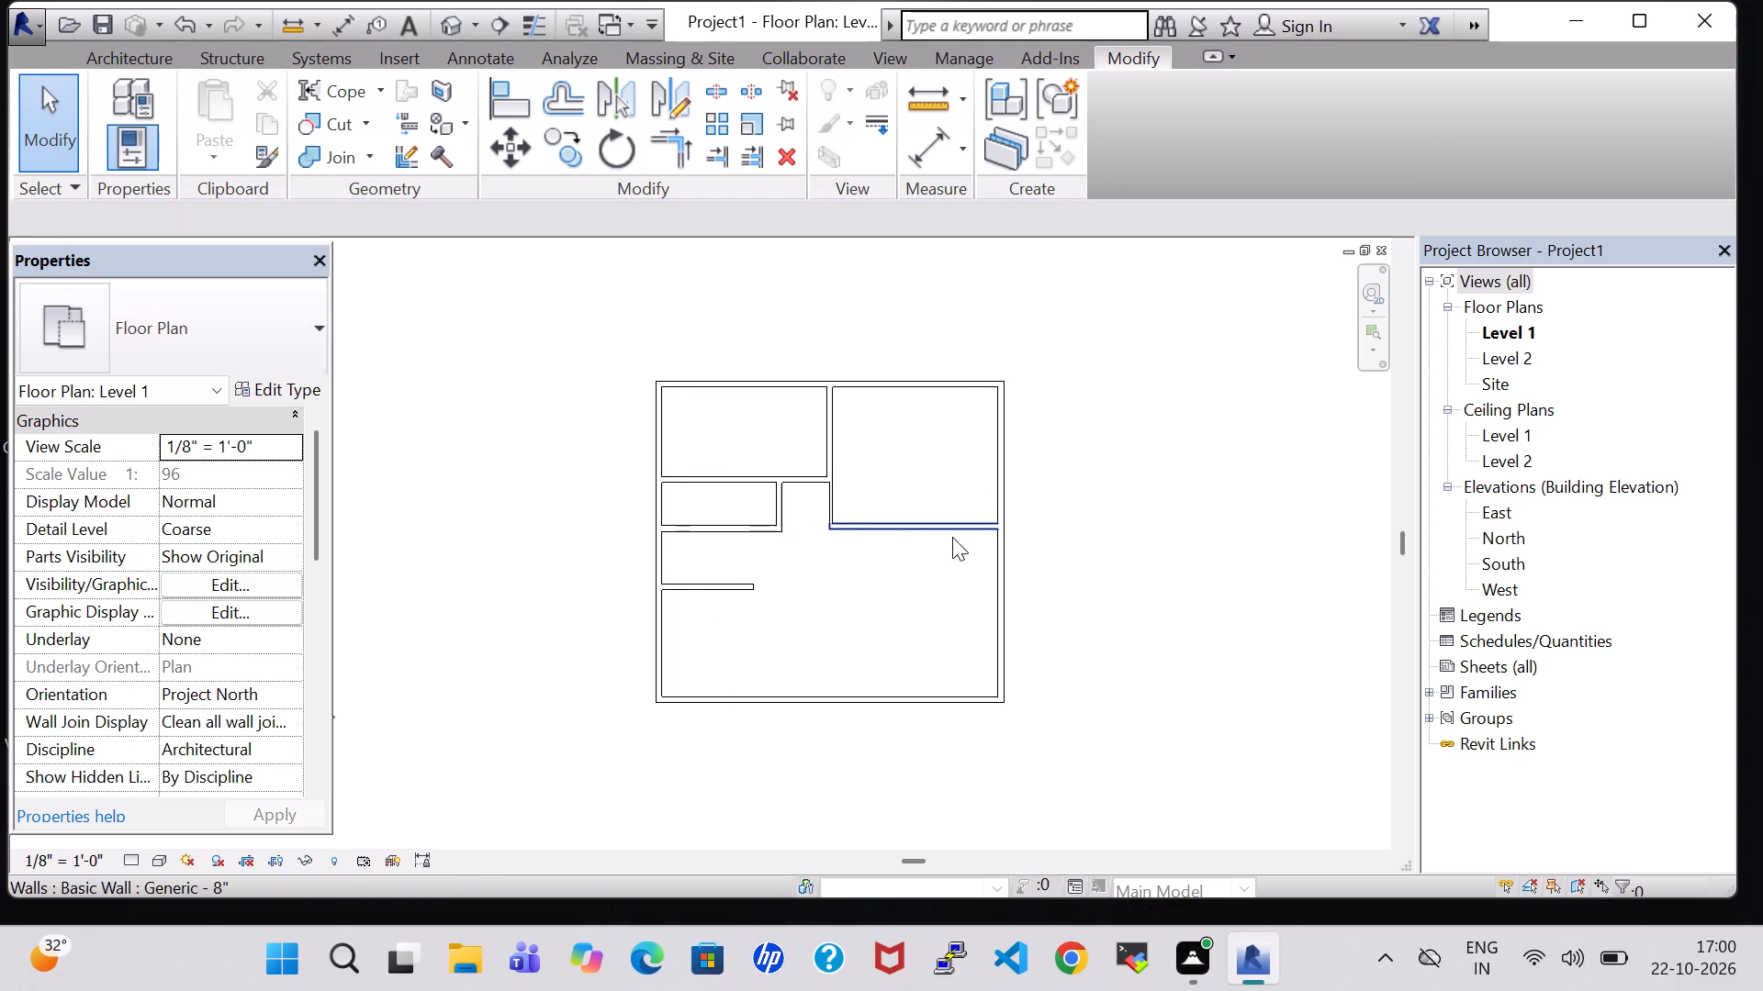
# Draw a partition about 6'-11" down from the upper-right room's lower wall, about 5'-7" from its corner, turning horizontally to the right outer wall.
pyautogui.click(114, 50)
pyautogui.click(121, 90)
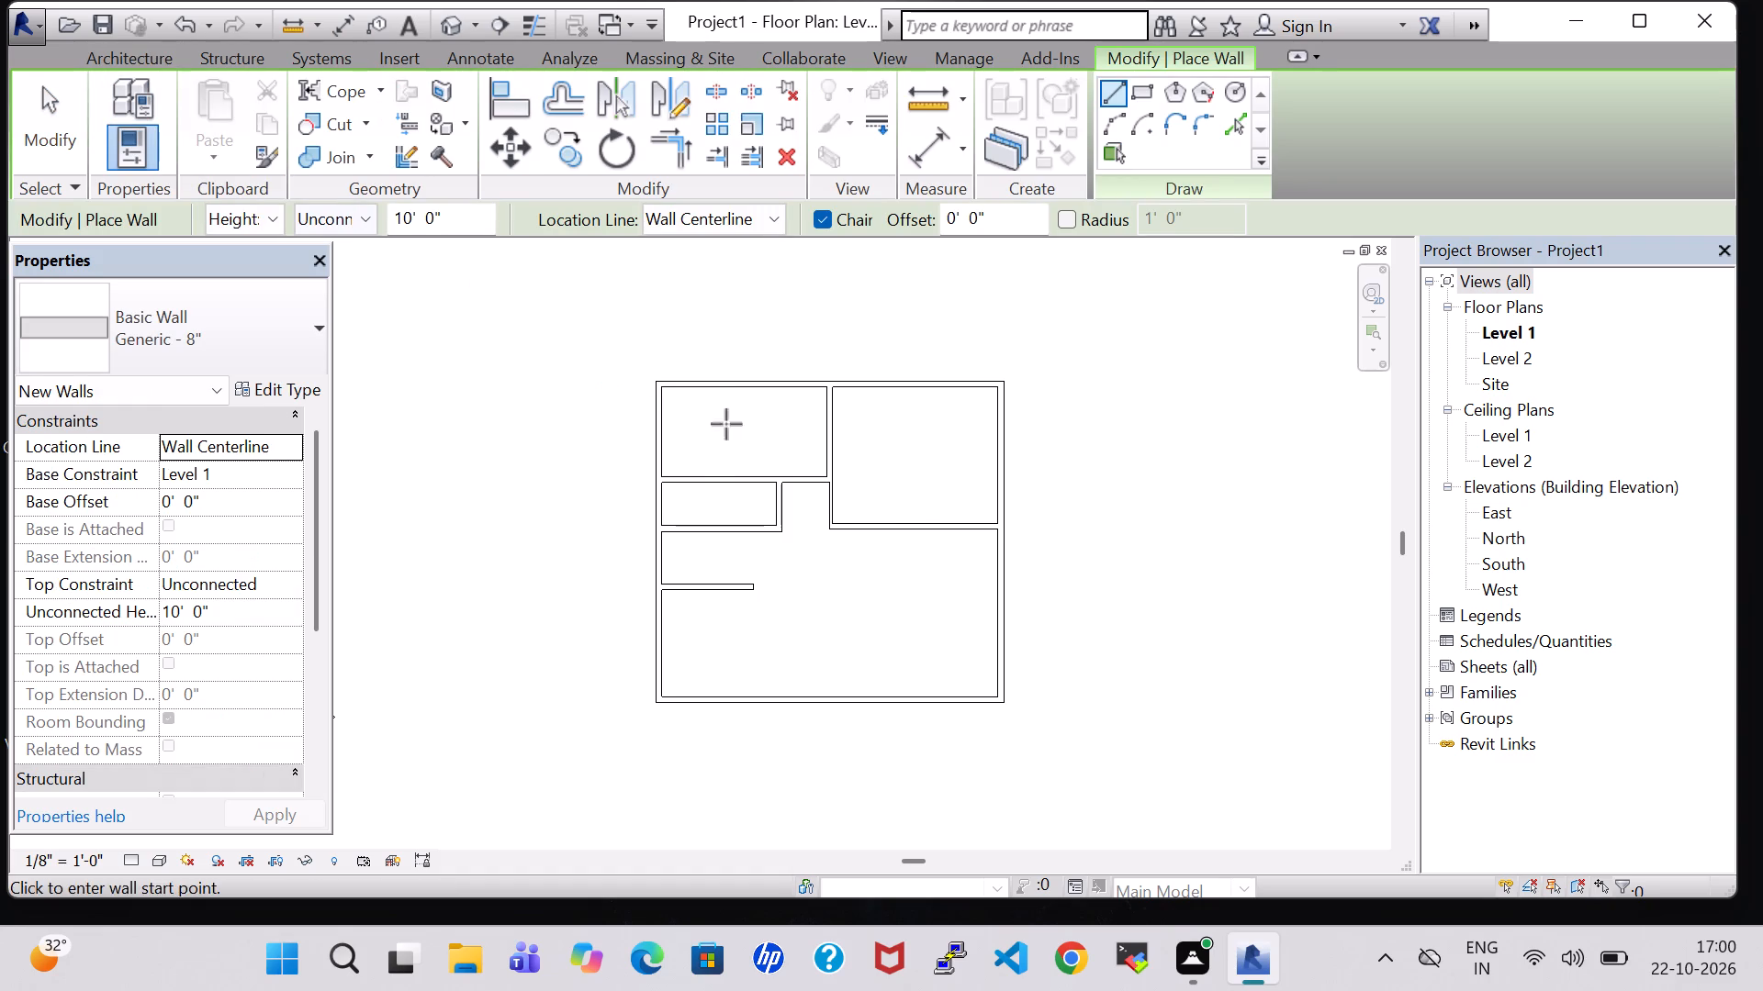
pyautogui.click(879, 522)
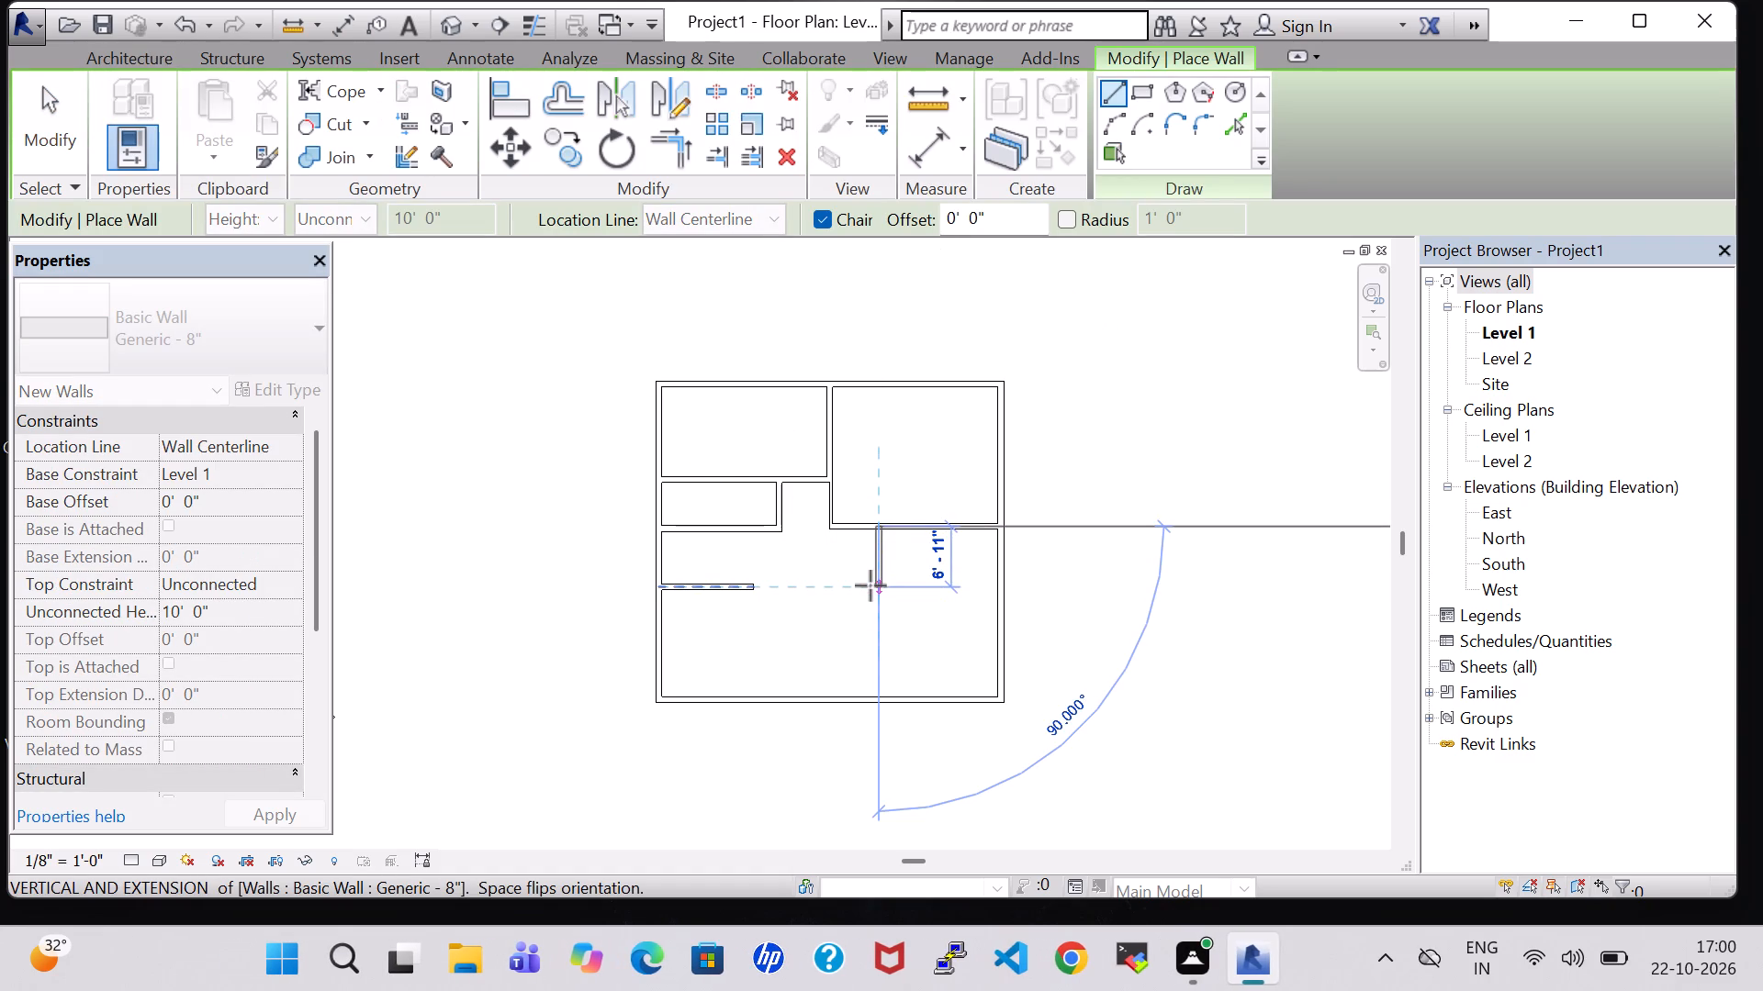
pyautogui.click(879, 587)
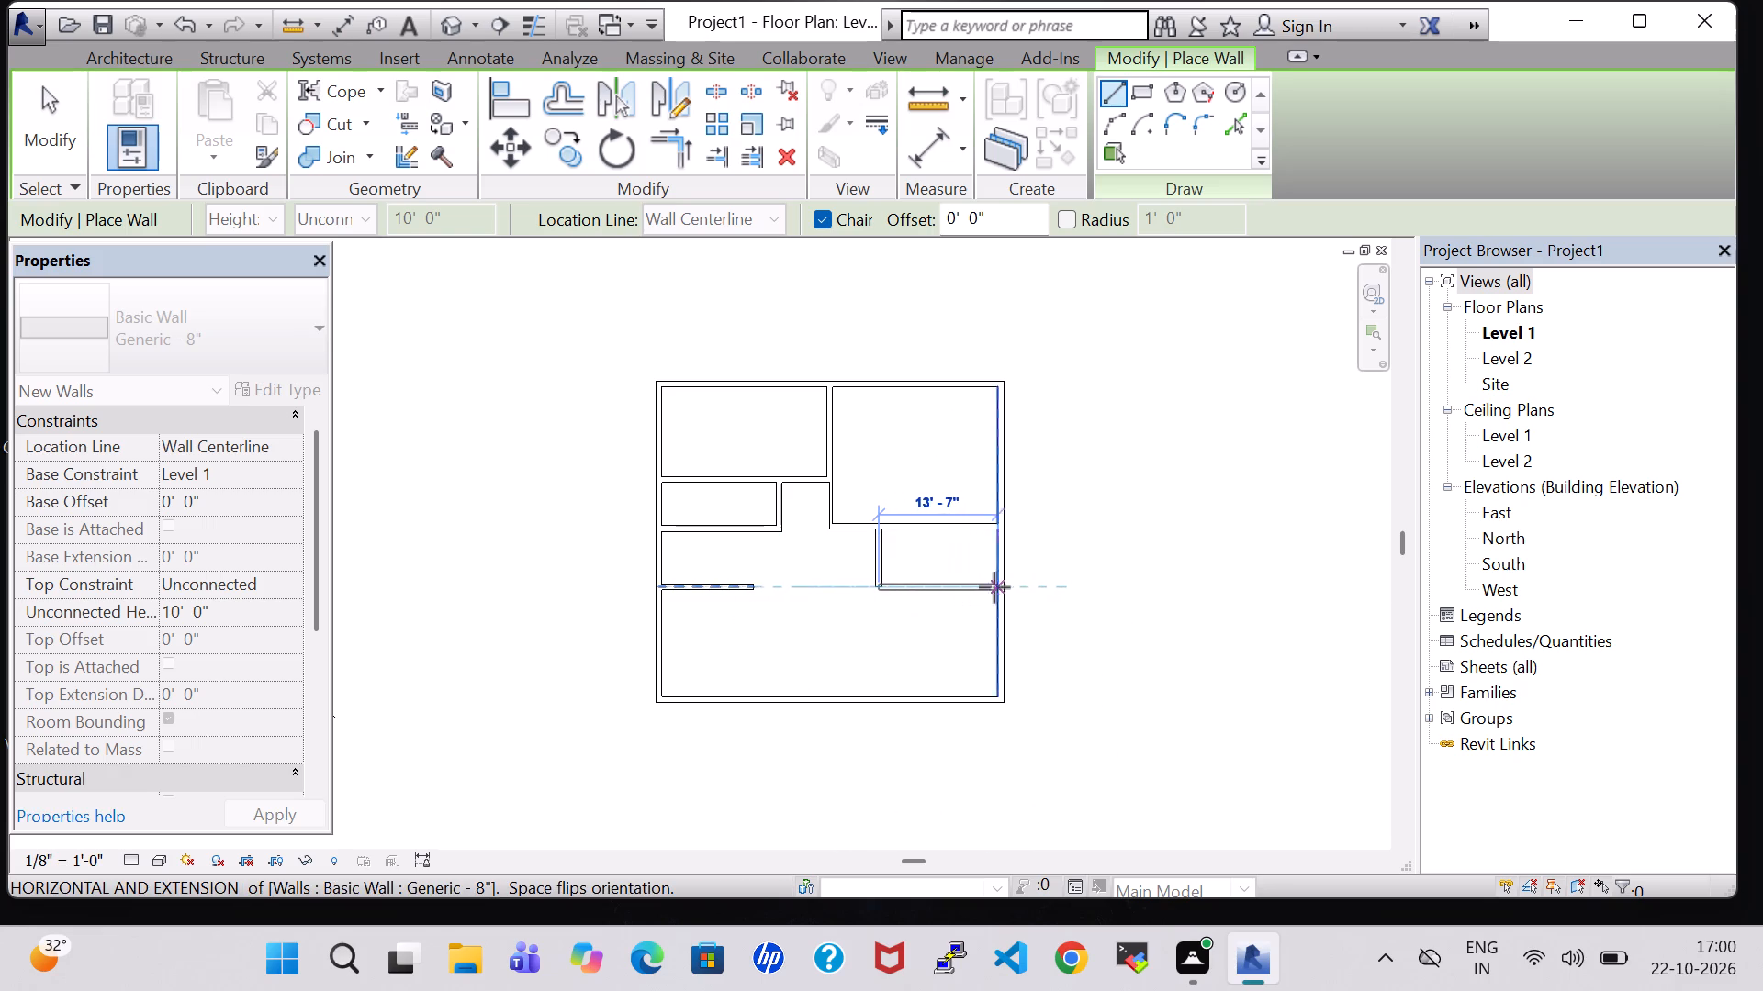
pyautogui.click(999, 587)
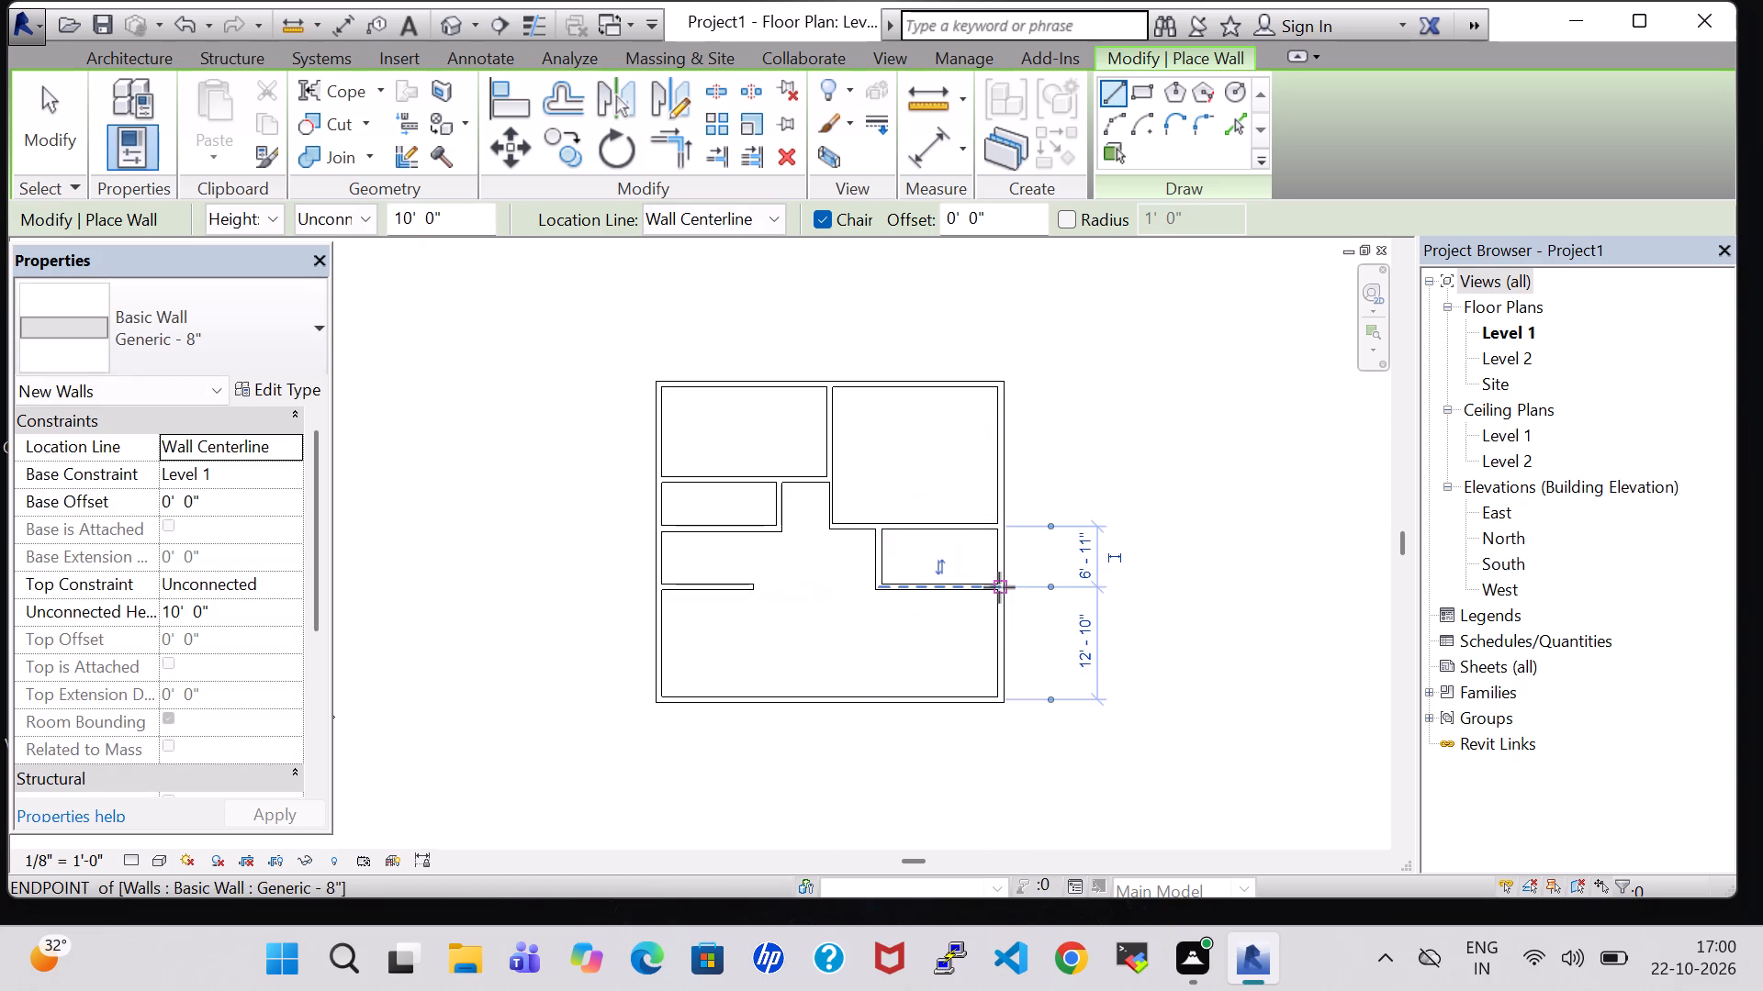
# Enclose a room below it with a 13'-11" horizontal partition about 4'-3" above the lower outer wall and a vertical partition about 8'-7" long.
pyautogui.click(876, 663)
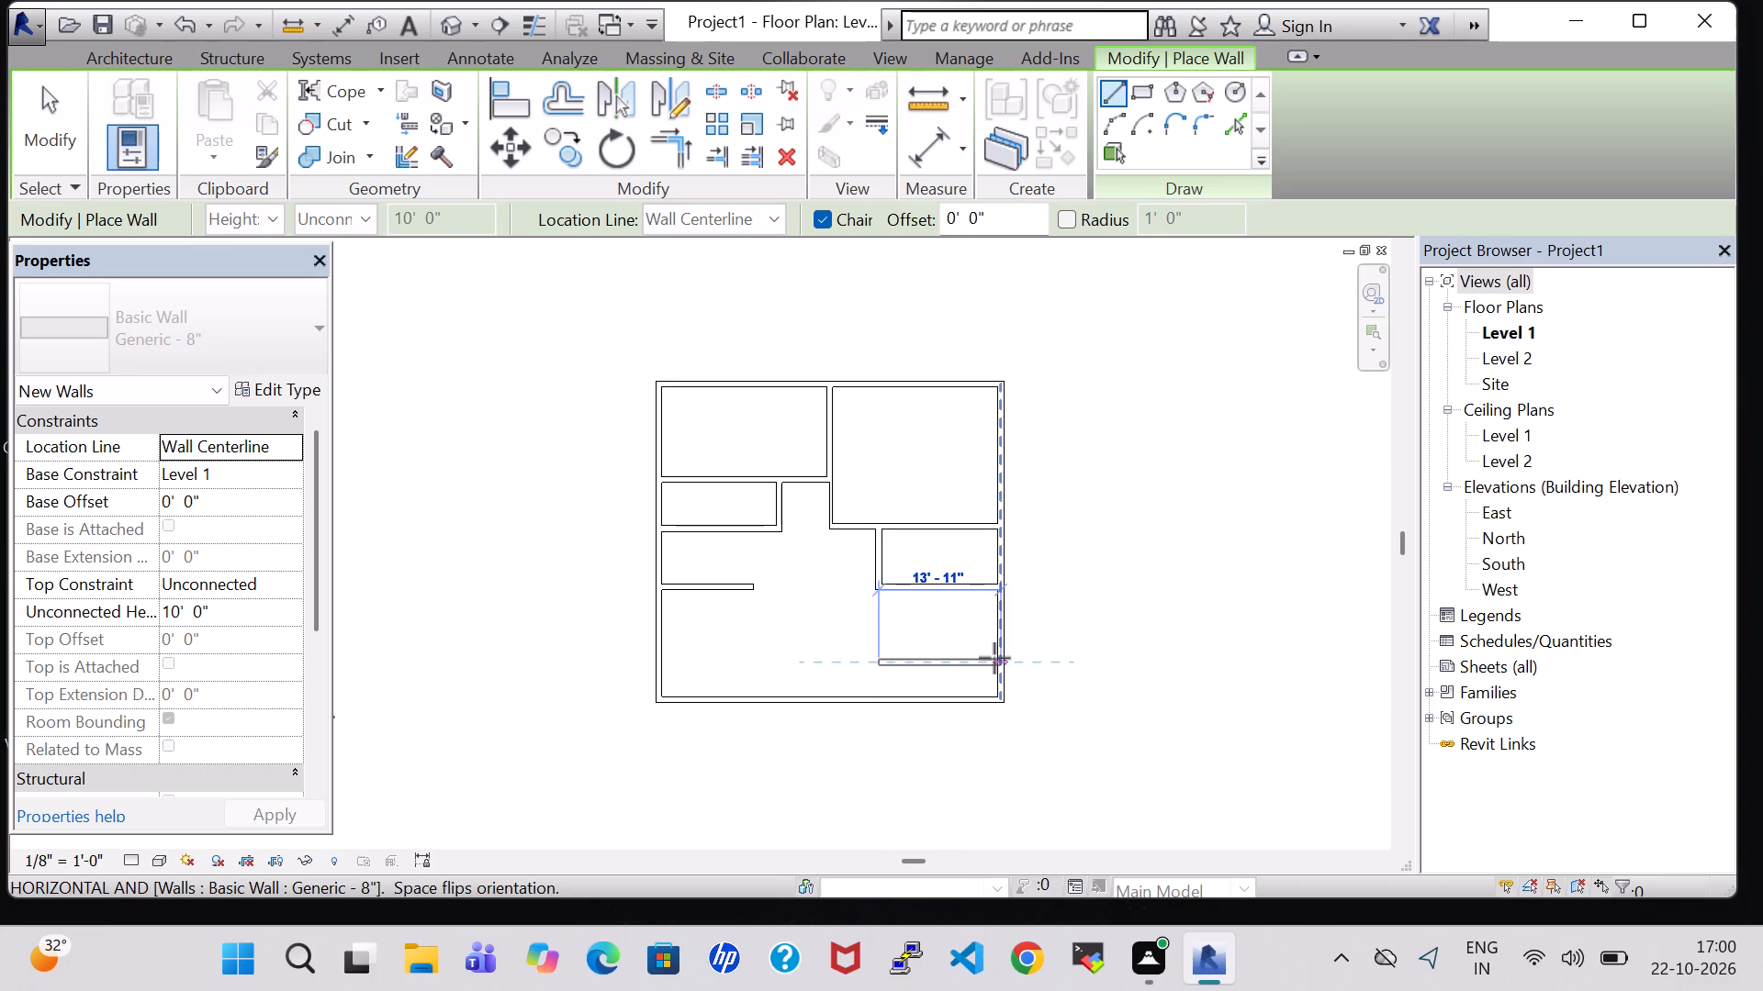
pyautogui.click(994, 658)
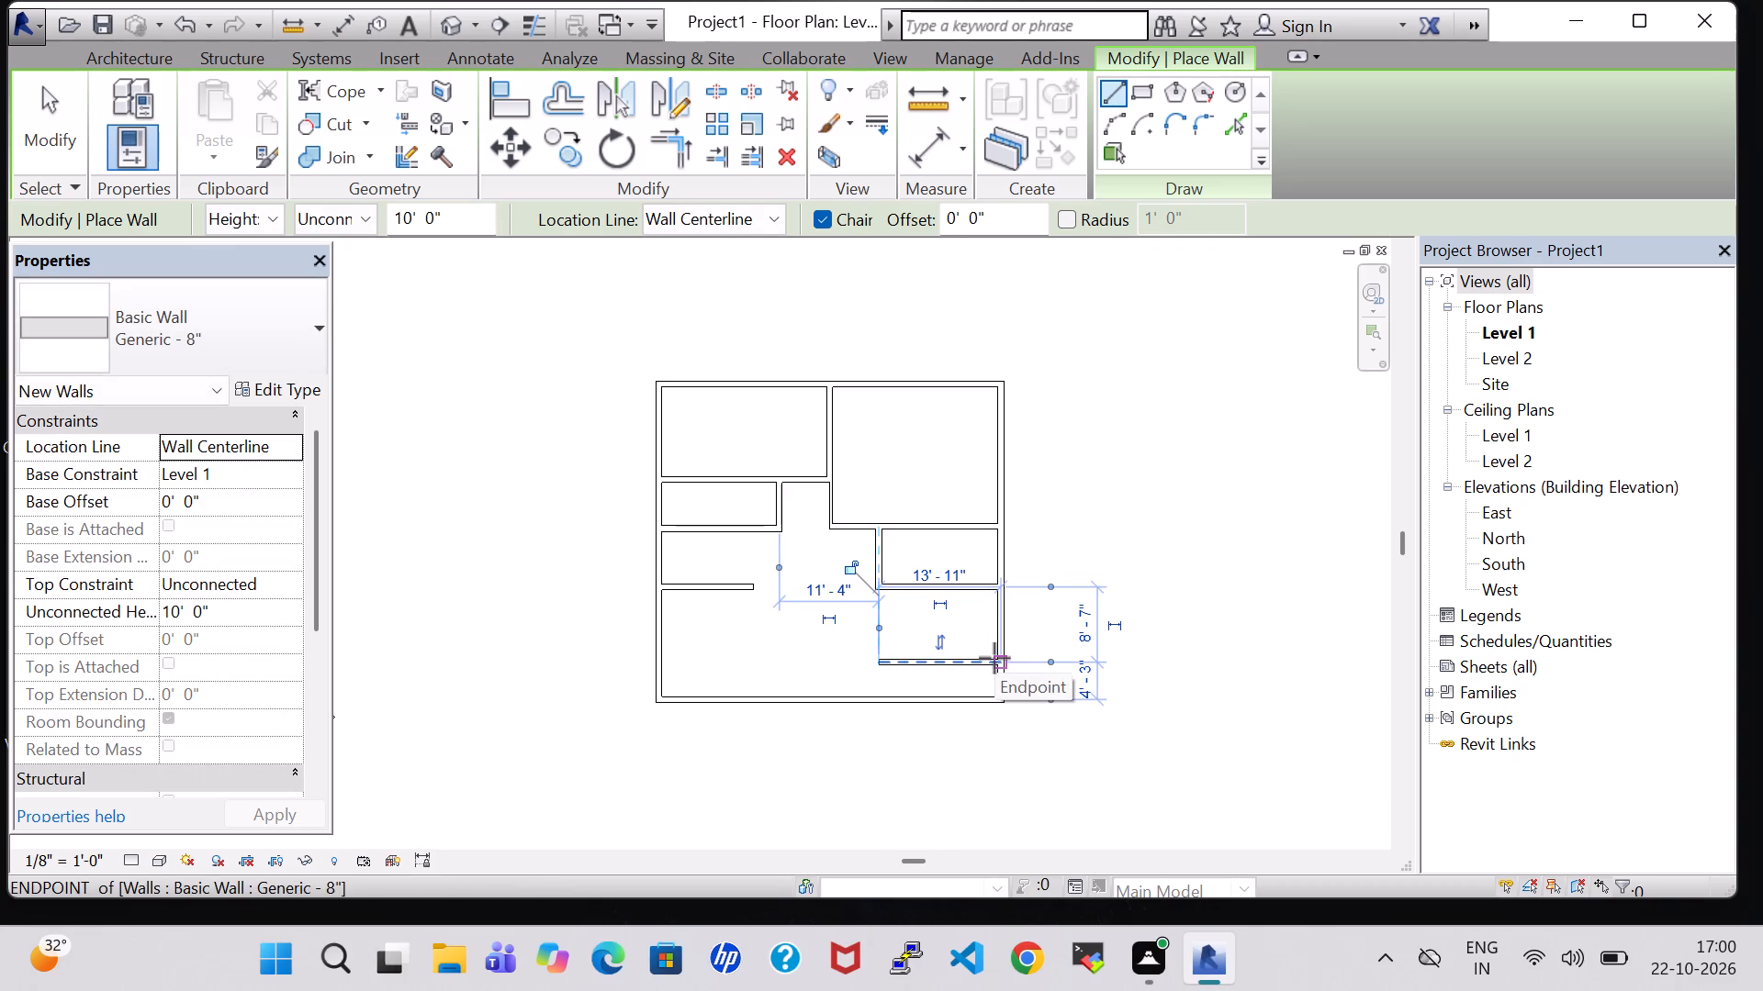
pyautogui.click(881, 586)
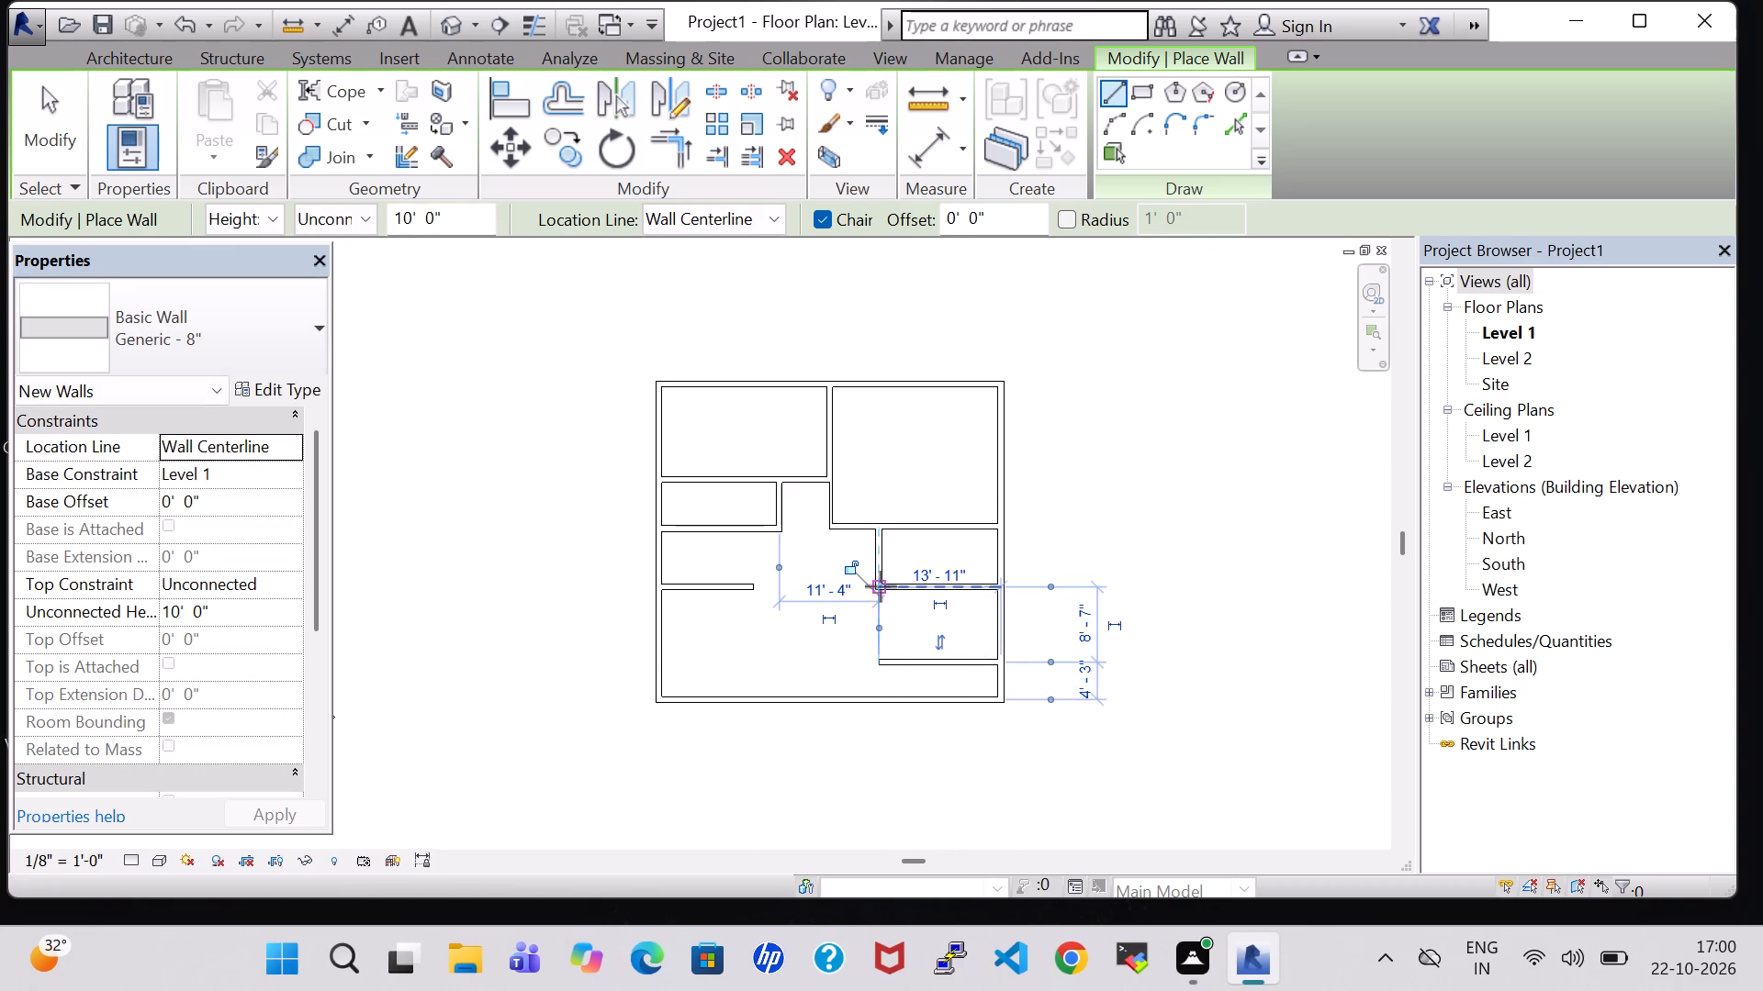
pyautogui.click(881, 656)
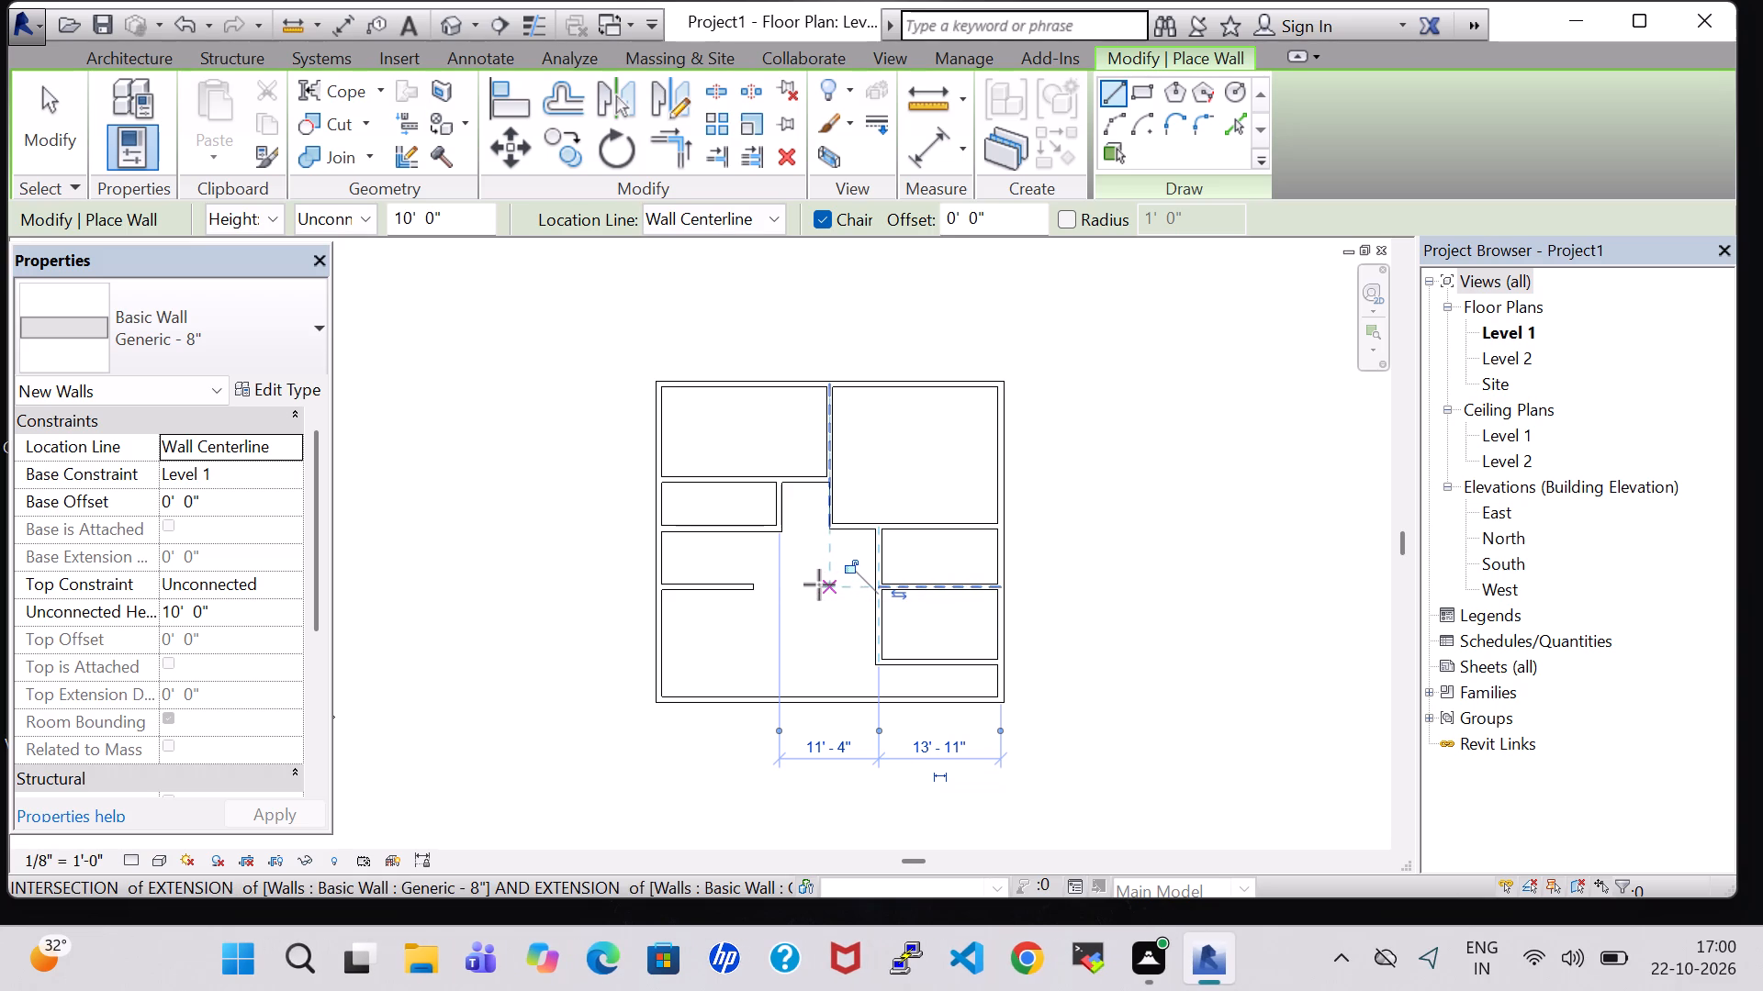
# Continue the lower horizontal partition about 11'-4" to the left, and draw a vertical partition about 8'-7" long at its left end.
pyautogui.click(881, 662)
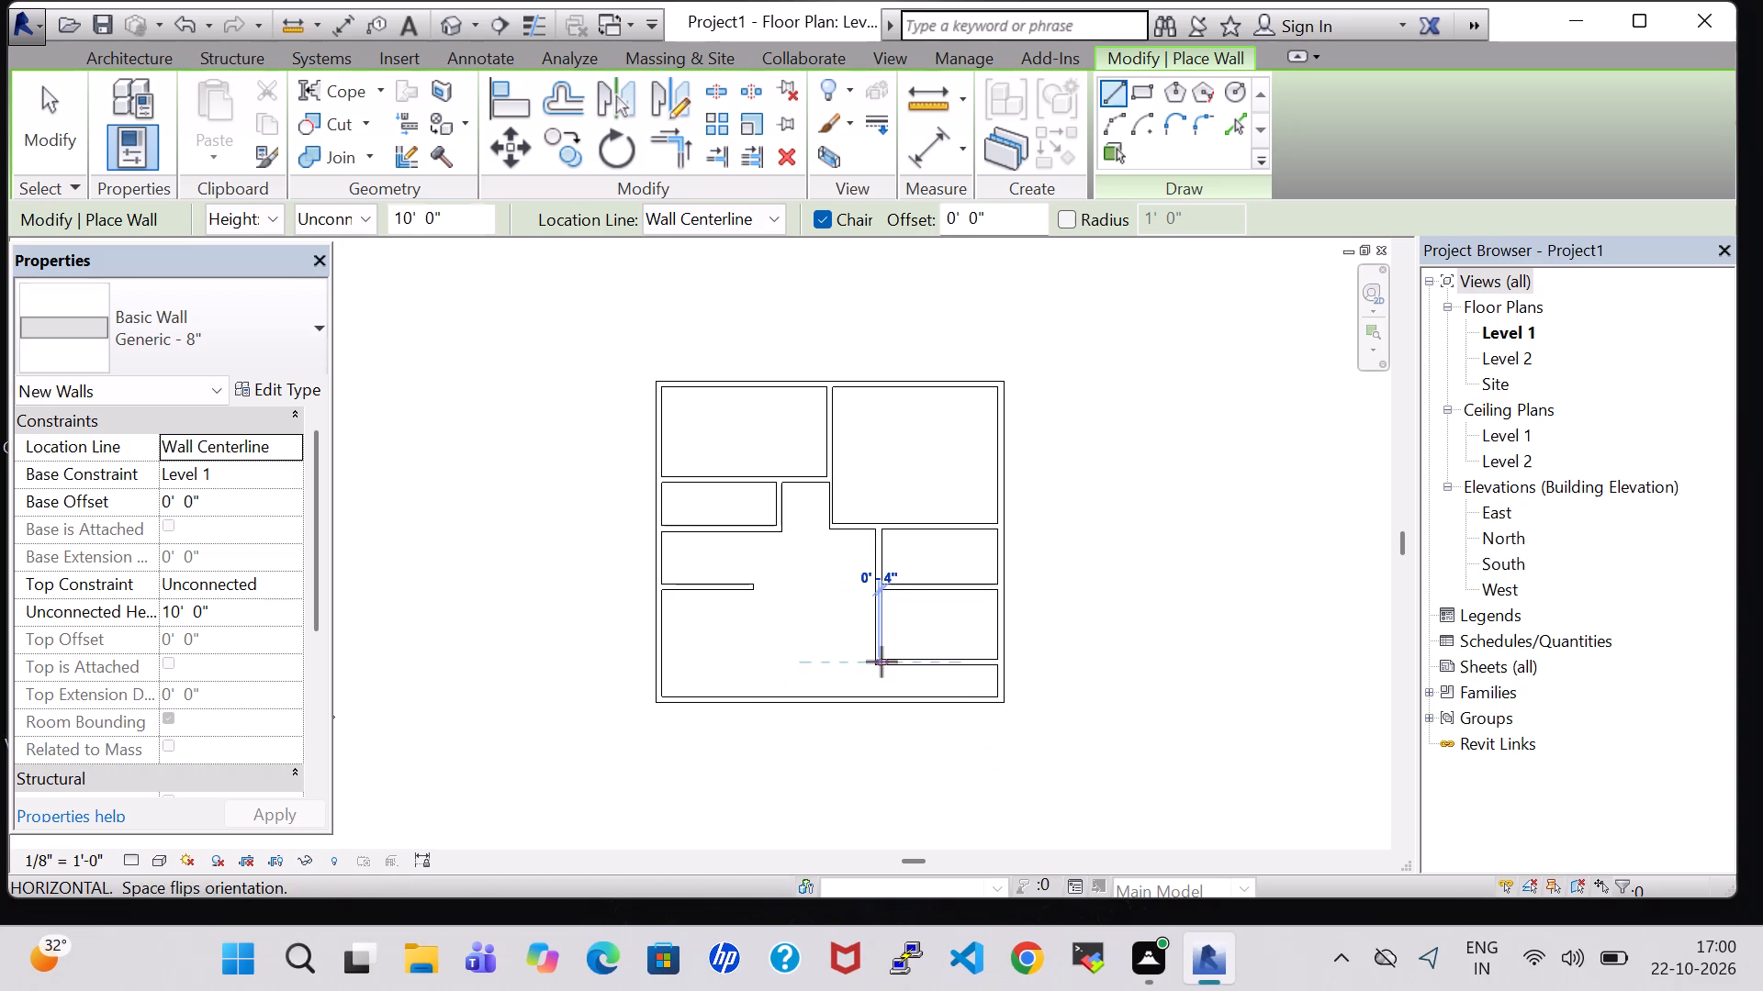
pyautogui.click(774, 662)
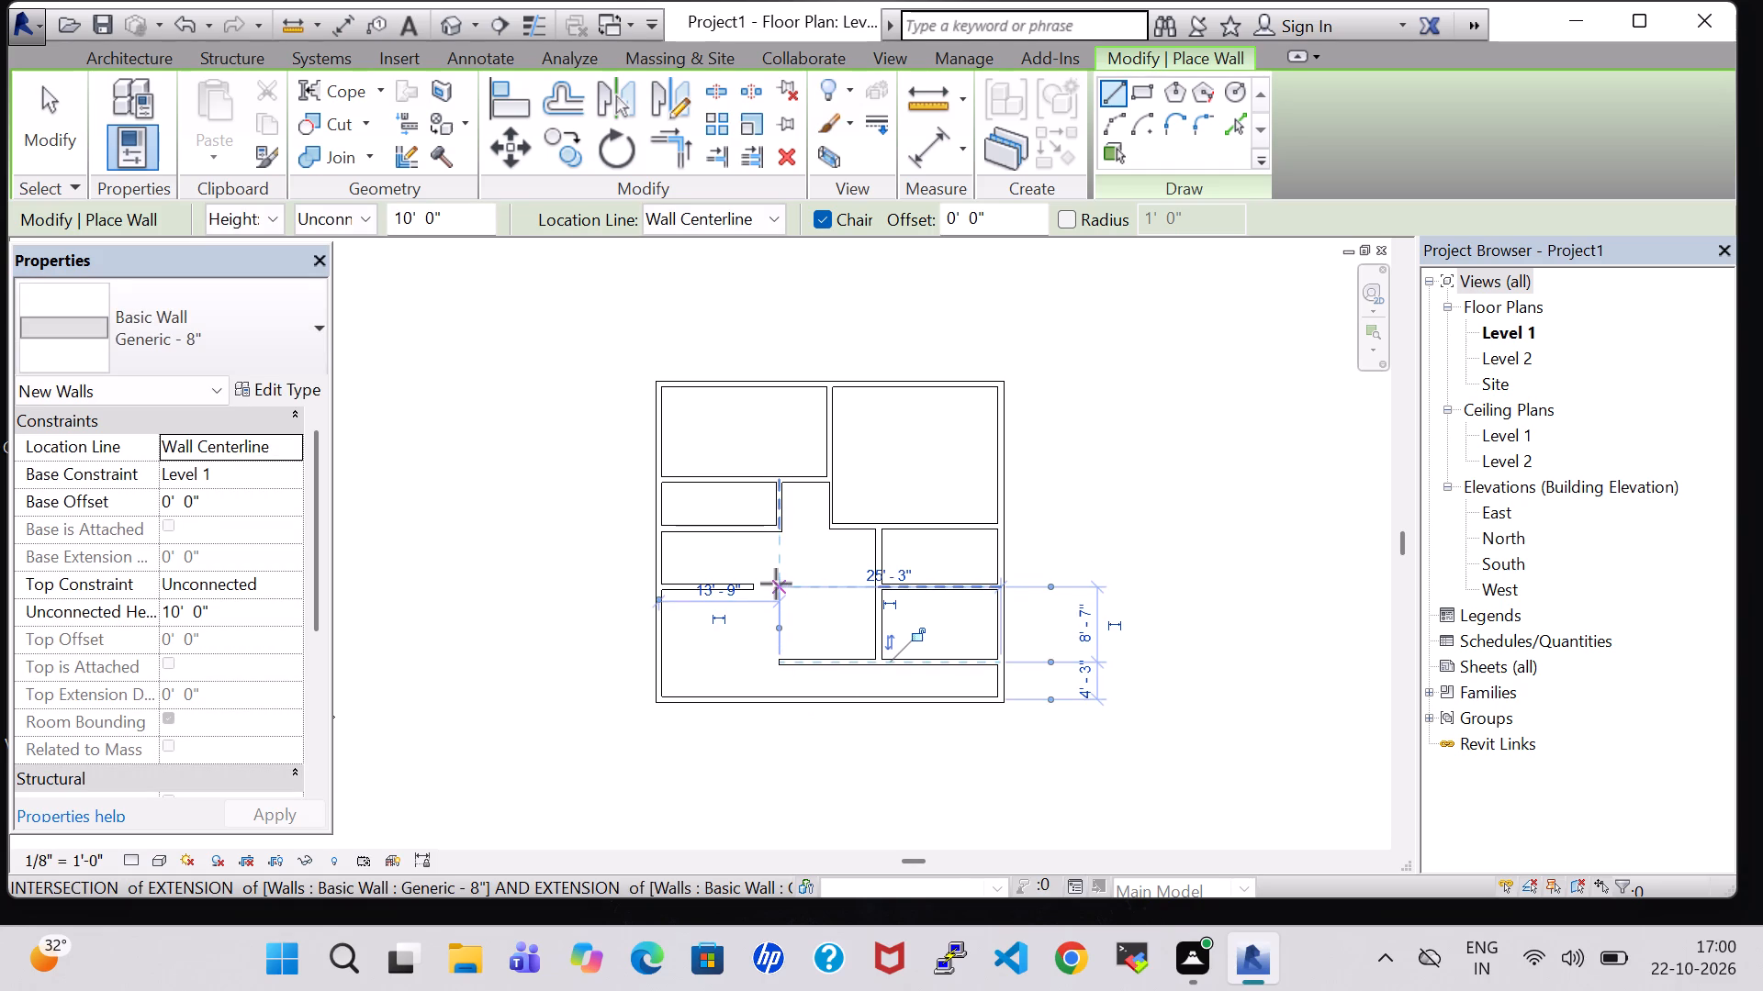
pyautogui.click(776, 584)
pyautogui.click(778, 662)
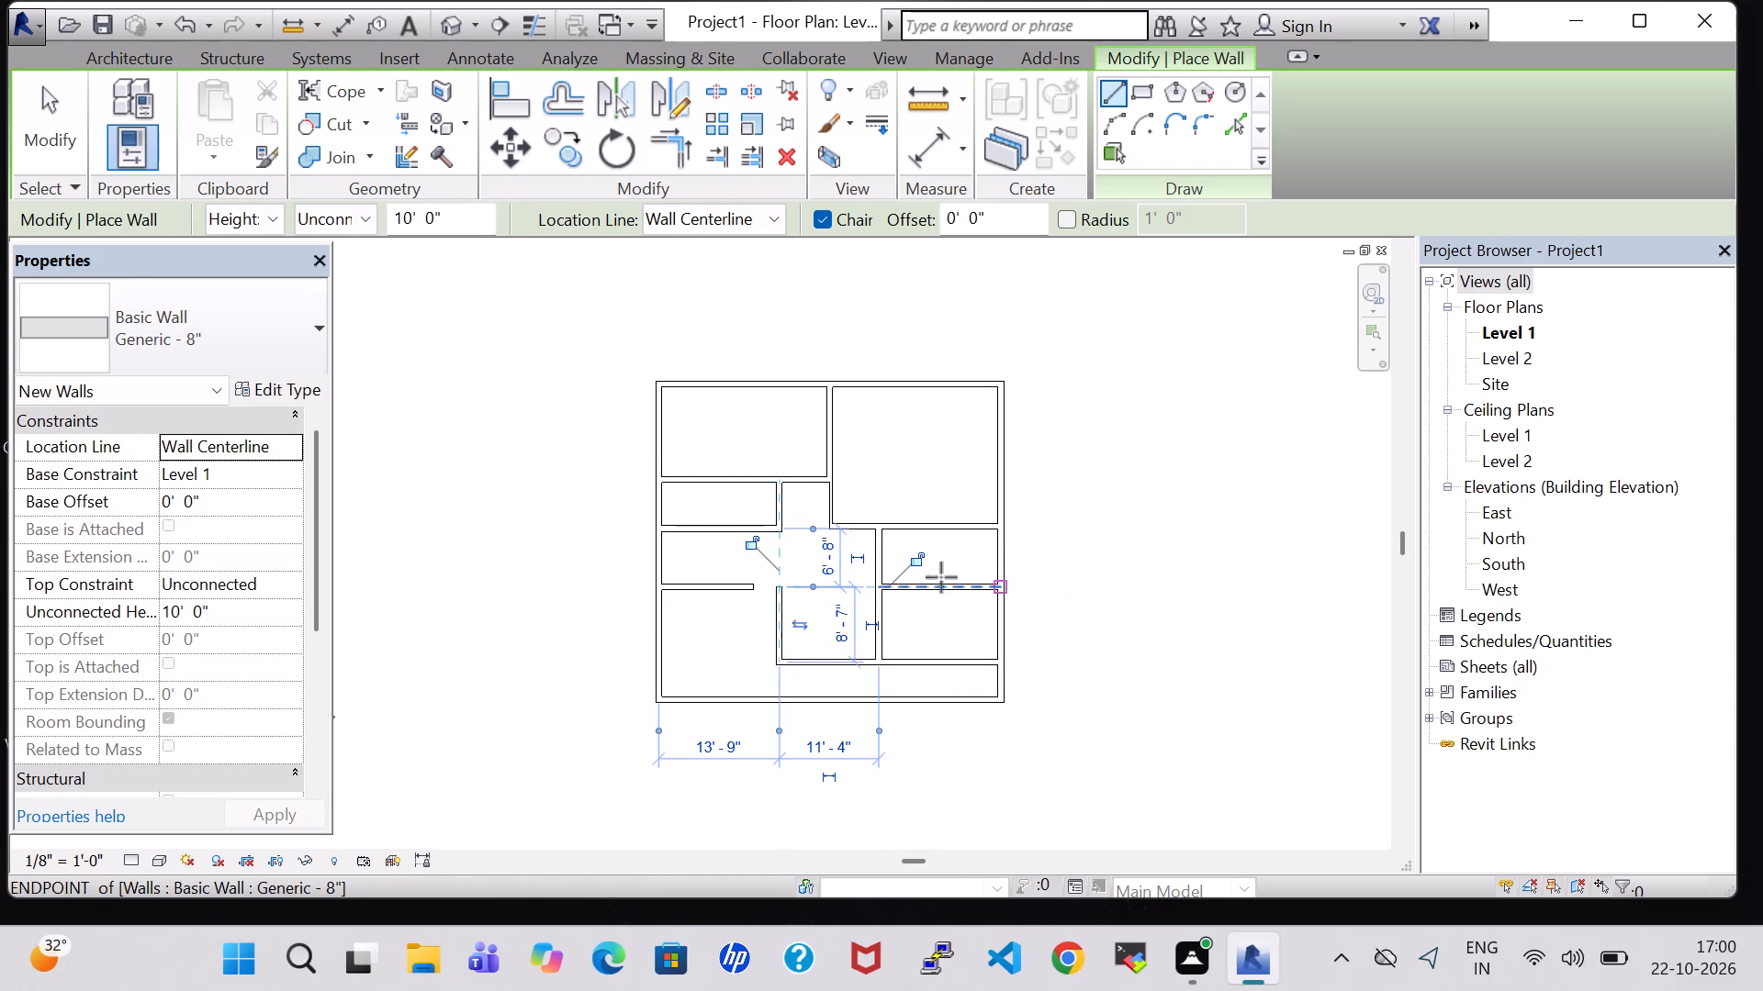
pyautogui.press('Escape')
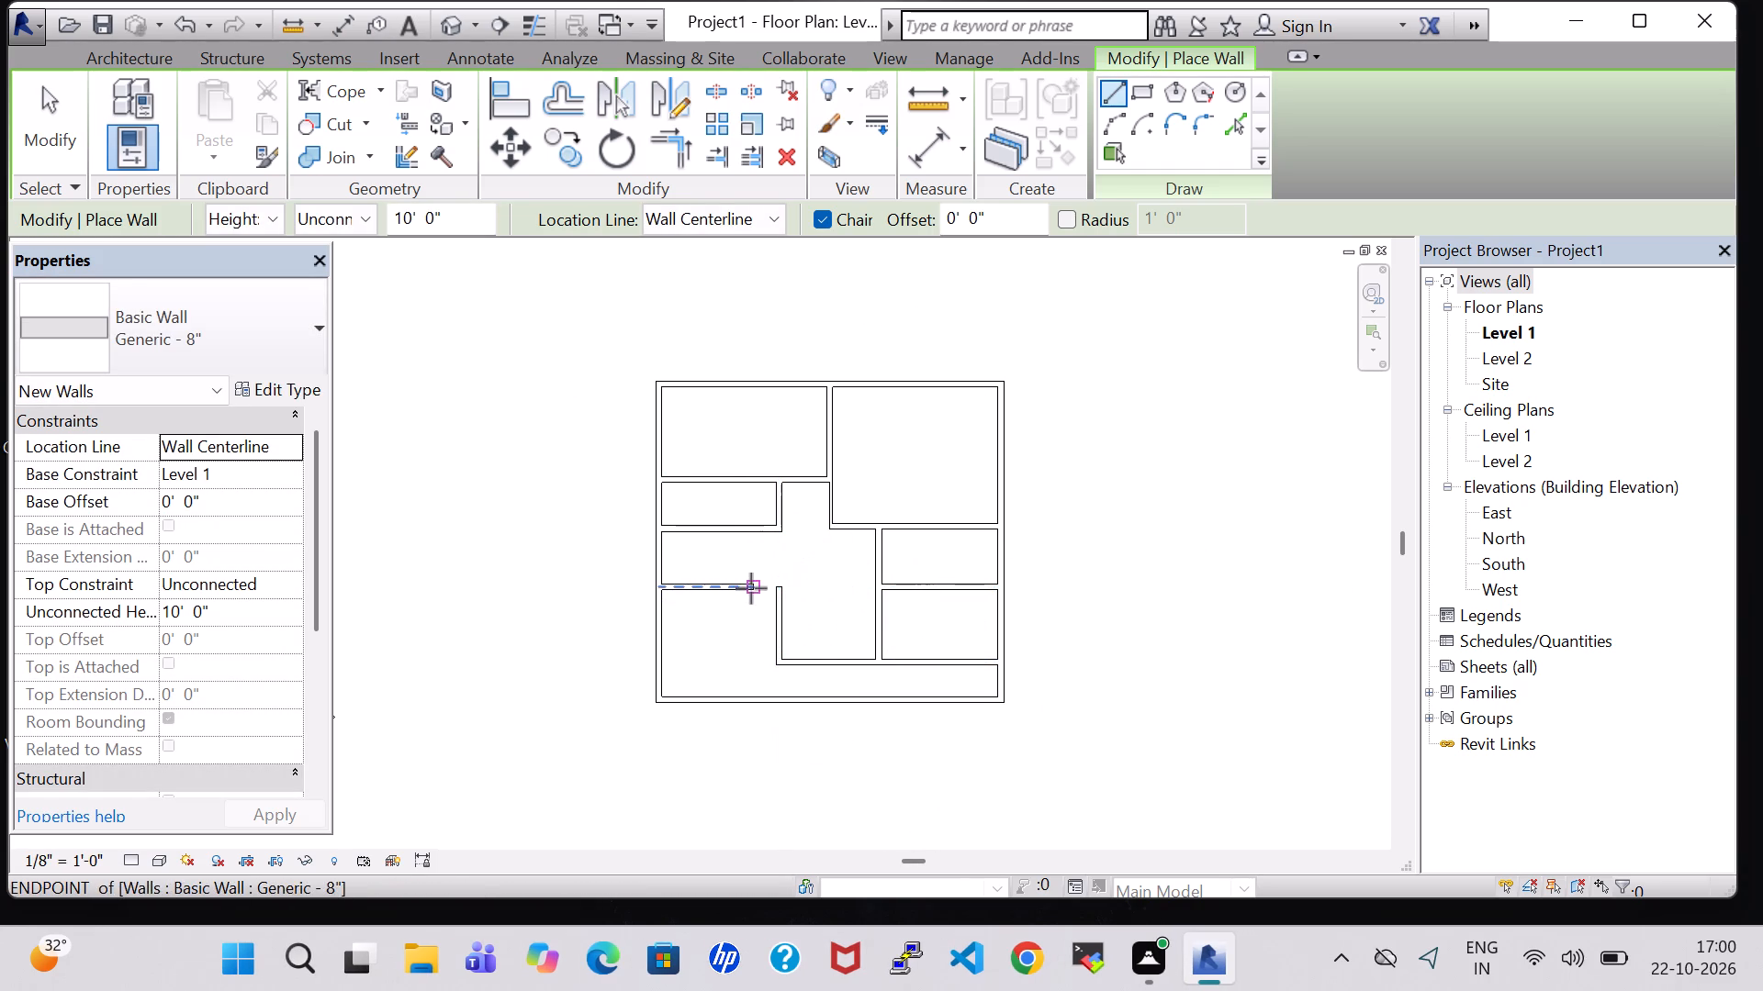
# Bridge the gap between the short horizontal partition's free end and the top of the new vertical partition with a wall.
pyautogui.click(751, 588)
pyautogui.click(777, 588)
pyautogui.press('Escape')
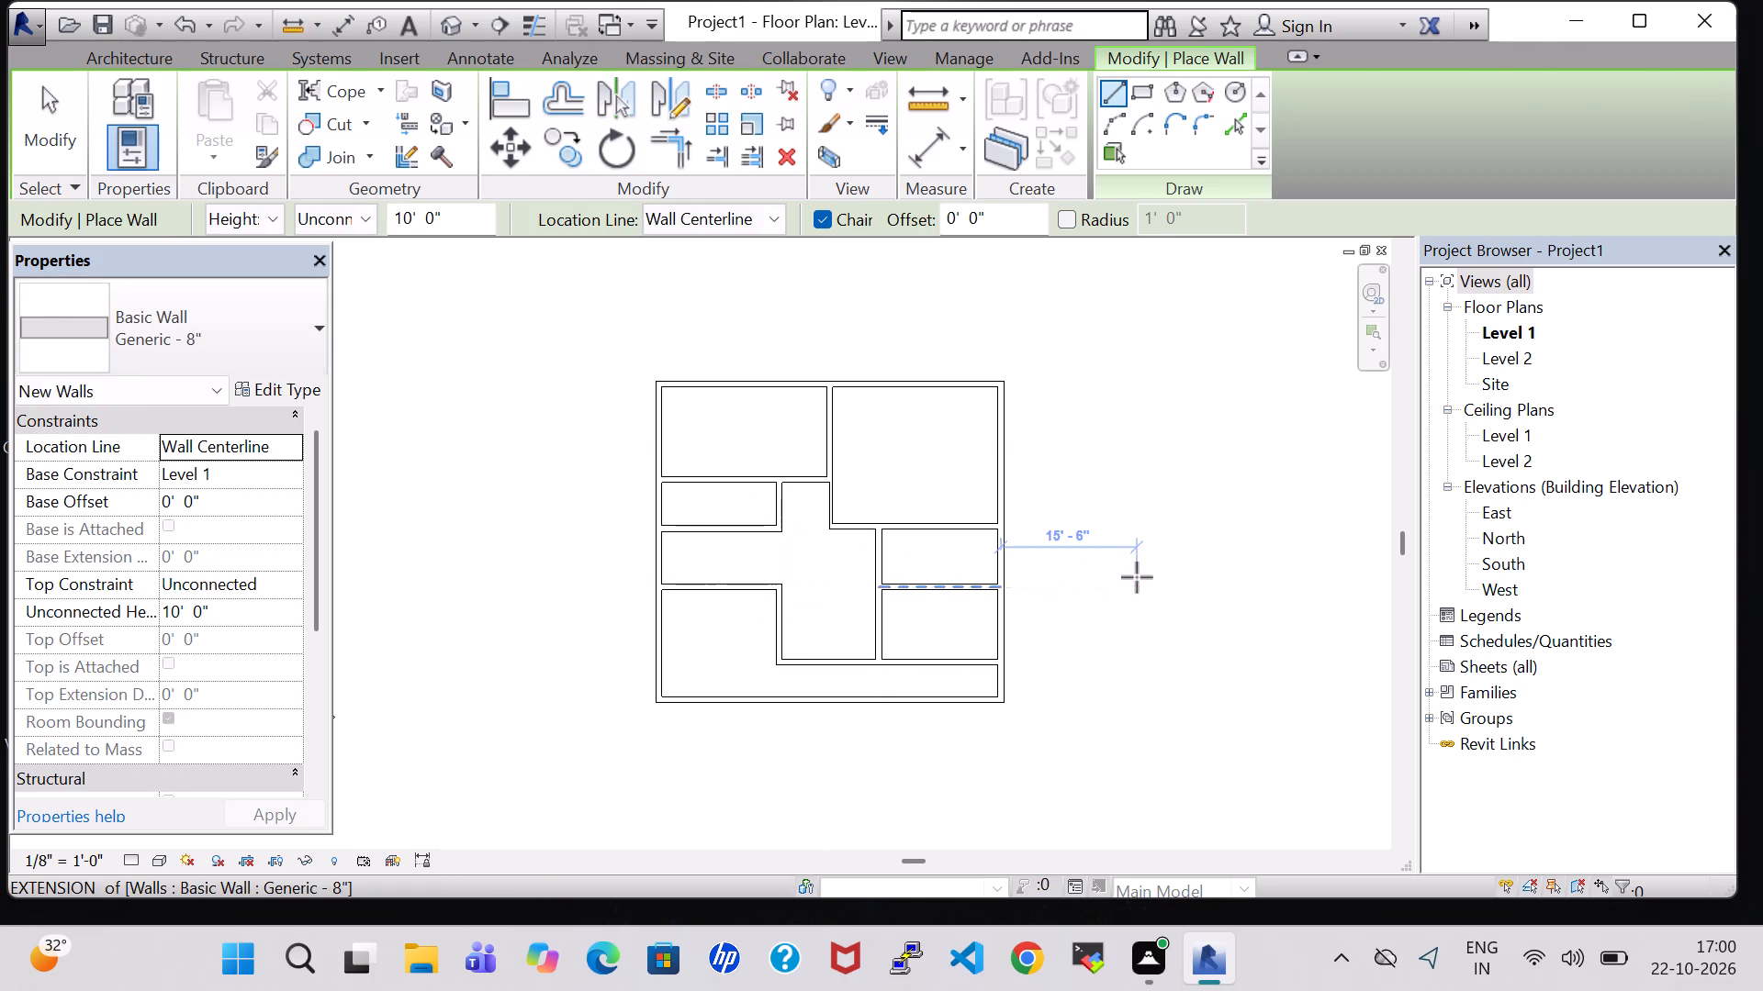
pyautogui.press('Escape')
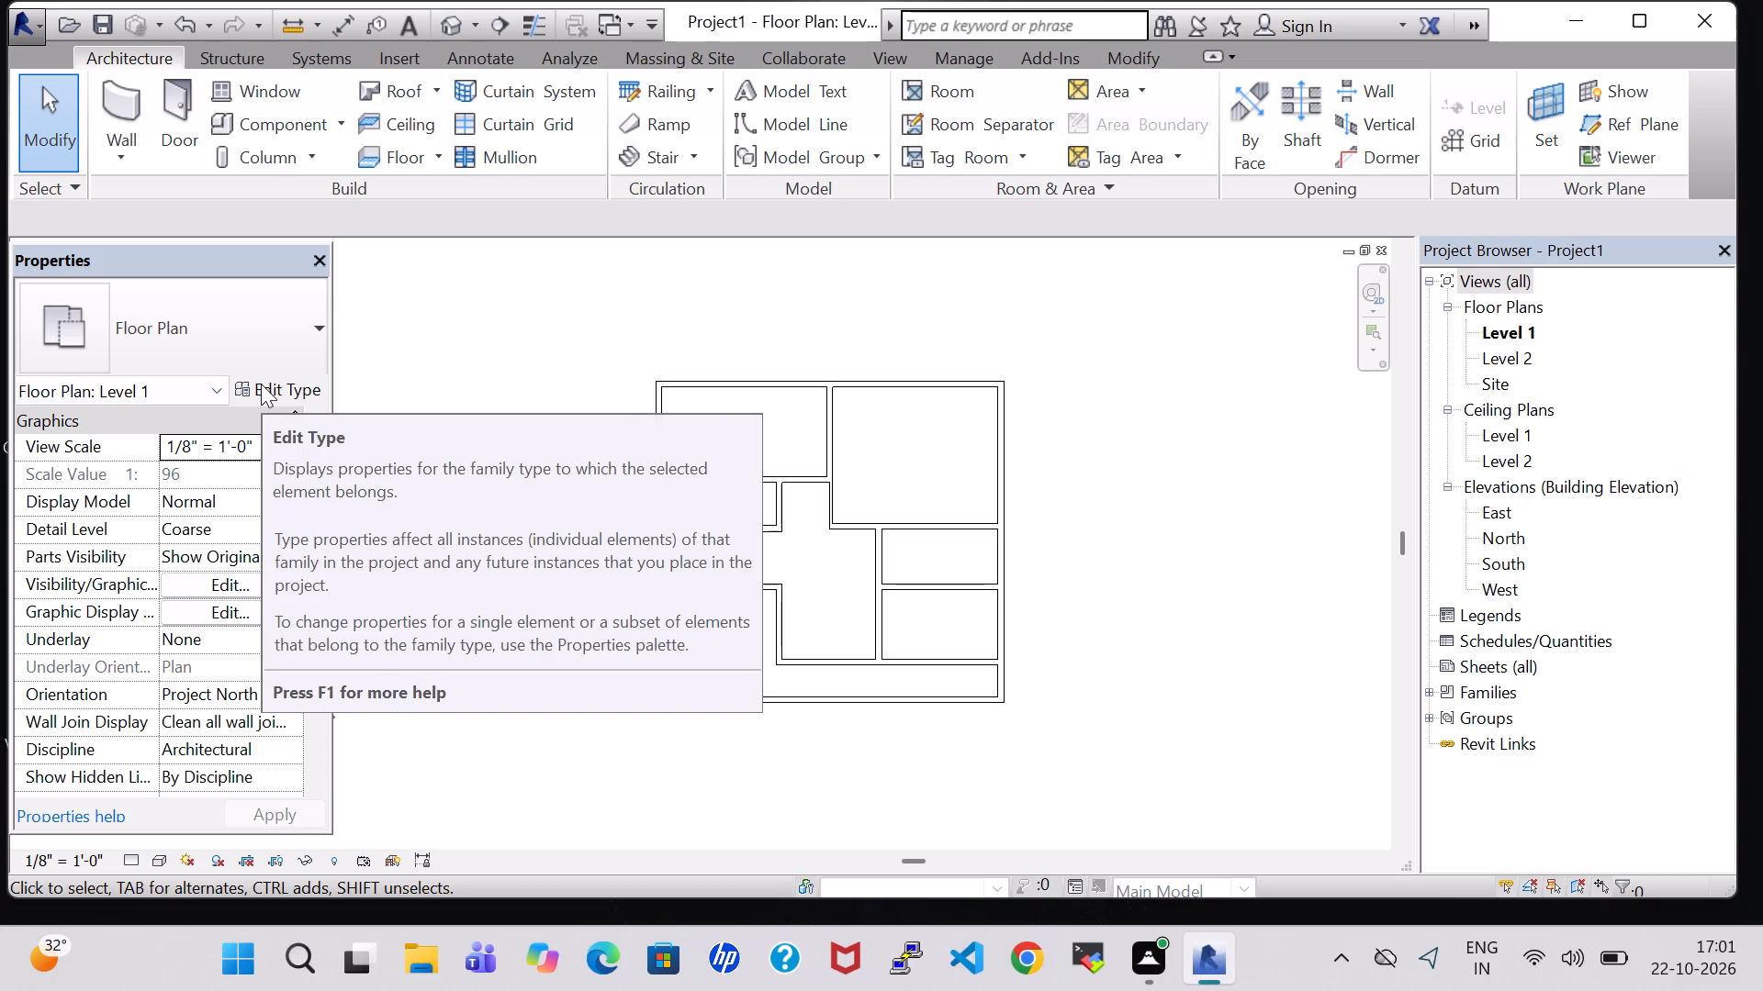
pyautogui.click(1203, 494)
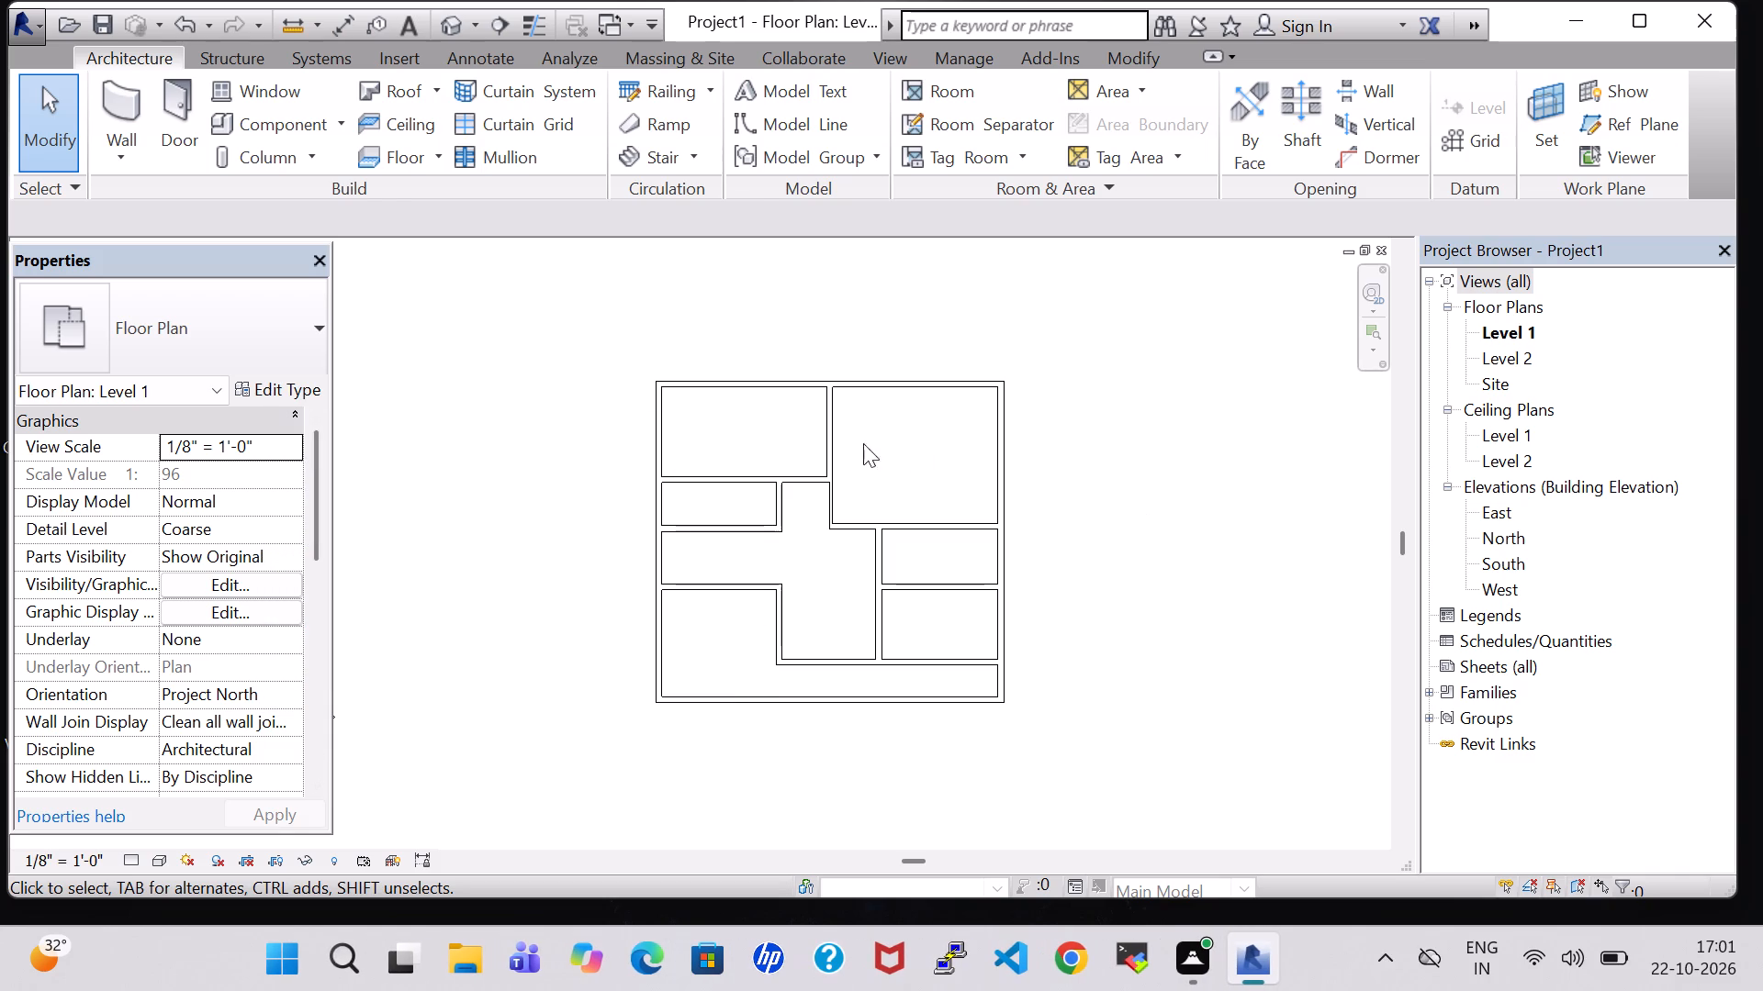
# Duplicate the wall type of the vertical partition between the two upper rooms as INNER 6".
pyautogui.click(837, 443)
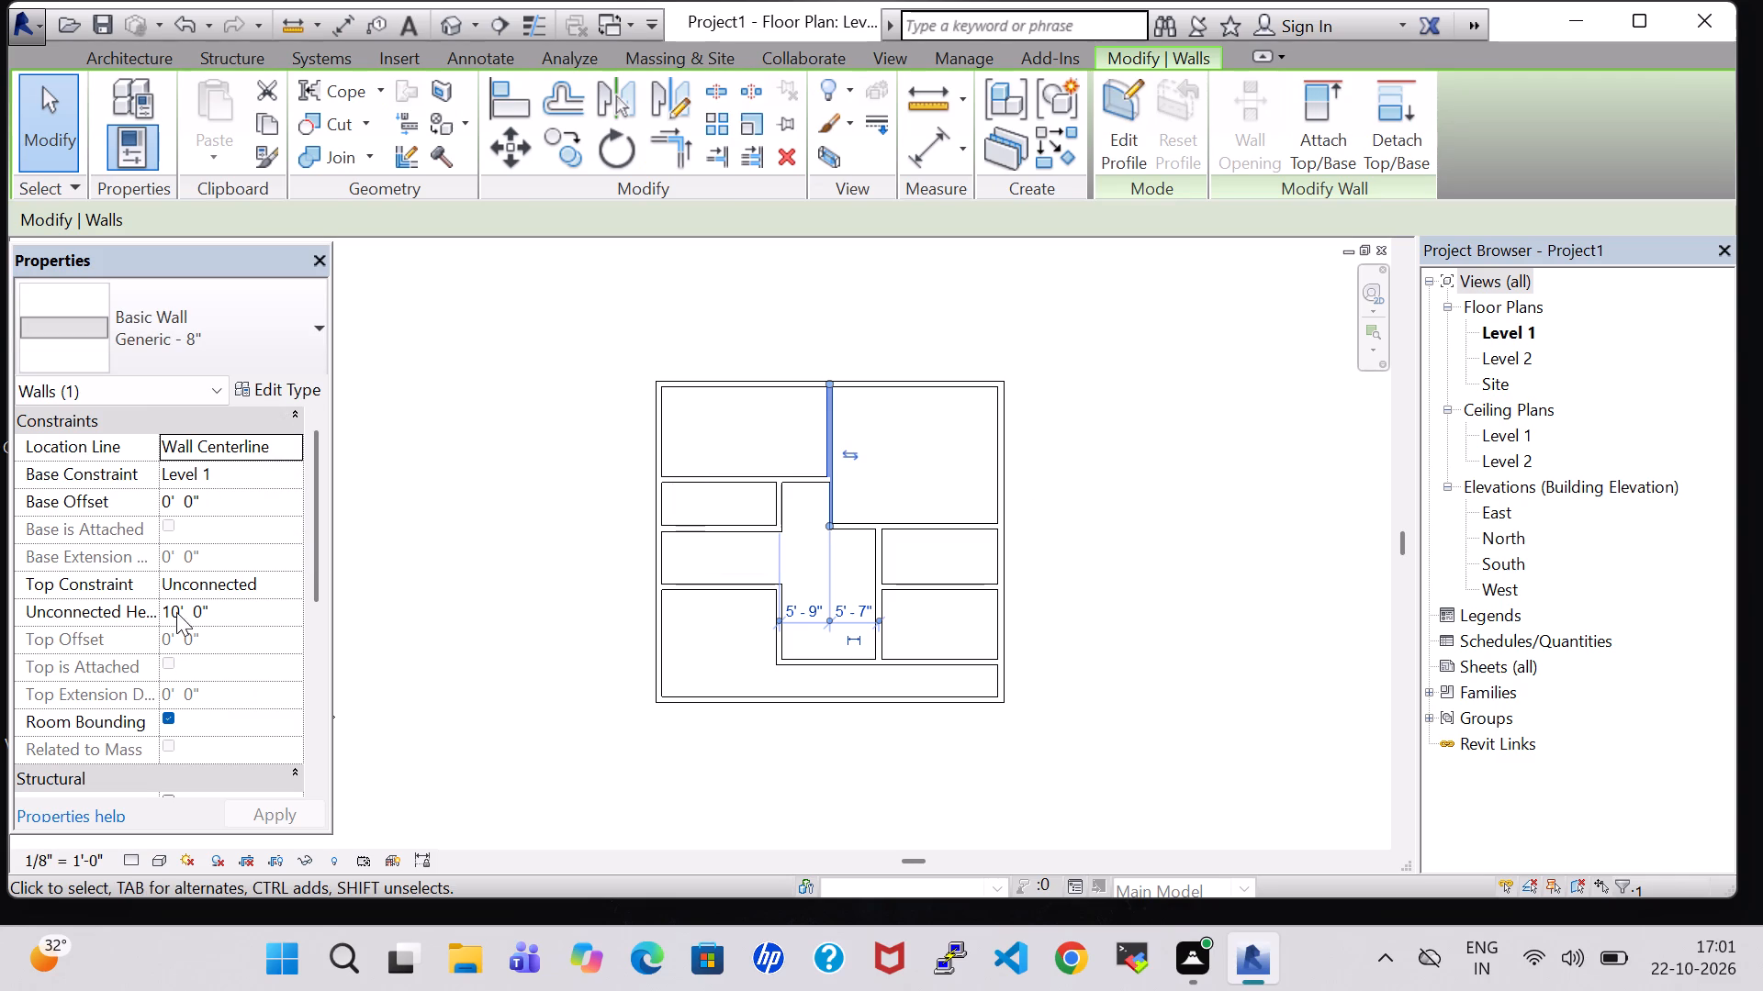
pyautogui.click(241, 382)
pyautogui.click(1024, 217)
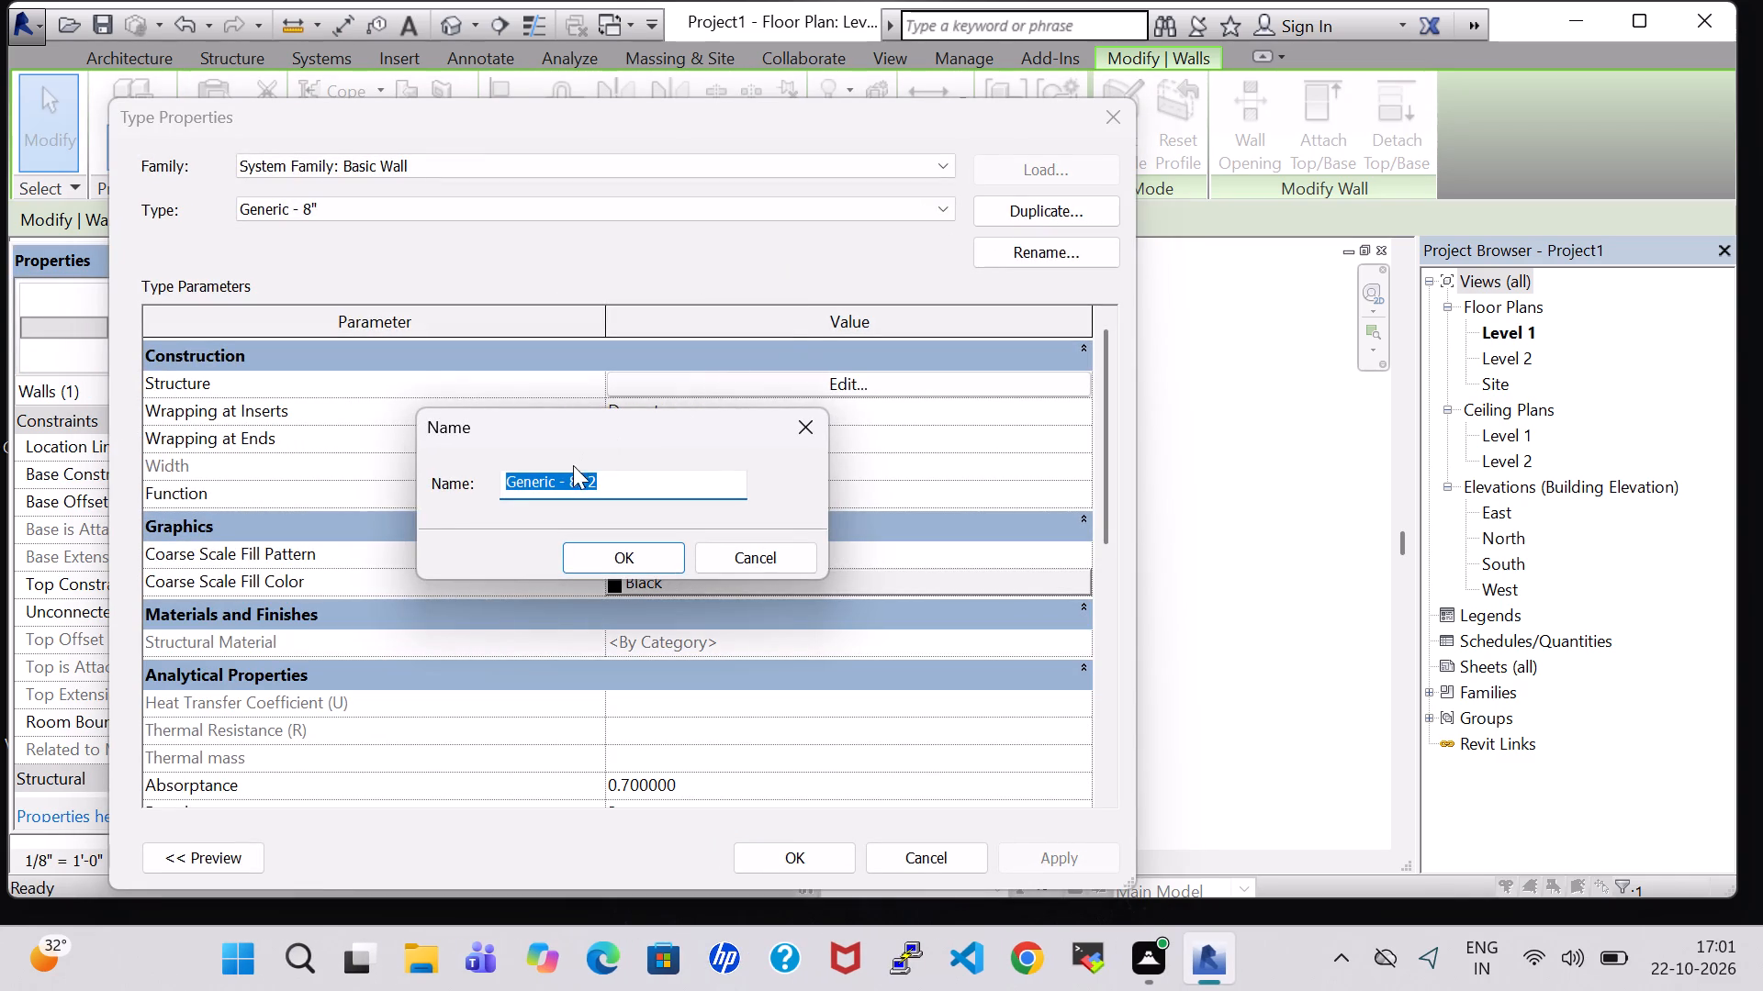
pyautogui.click(602, 483)
pyautogui.press('BackSpace')
pyautogui.press('BackSpace')
pyautogui.press('BackSpace')
pyautogui.press('BackSpace')
pyautogui.press('BackSpace')
pyautogui.press('BackSpace')
pyautogui.press('BackSpace')
pyautogui.press('BackSpace')
pyautogui.press('BackSpace')
pyautogui.press('BackSpace')
pyautogui.press('BackSpace')
pyautogui.press('BackSpace')
pyautogui.press('BackSpace')
pyautogui.press('BackSpace')
pyautogui.press('BackSpace')
pyautogui.press('BackSpace')
pyautogui.press('BackSpace')
pyautogui.press('BackSpace')
pyautogui.press('BackSpace')
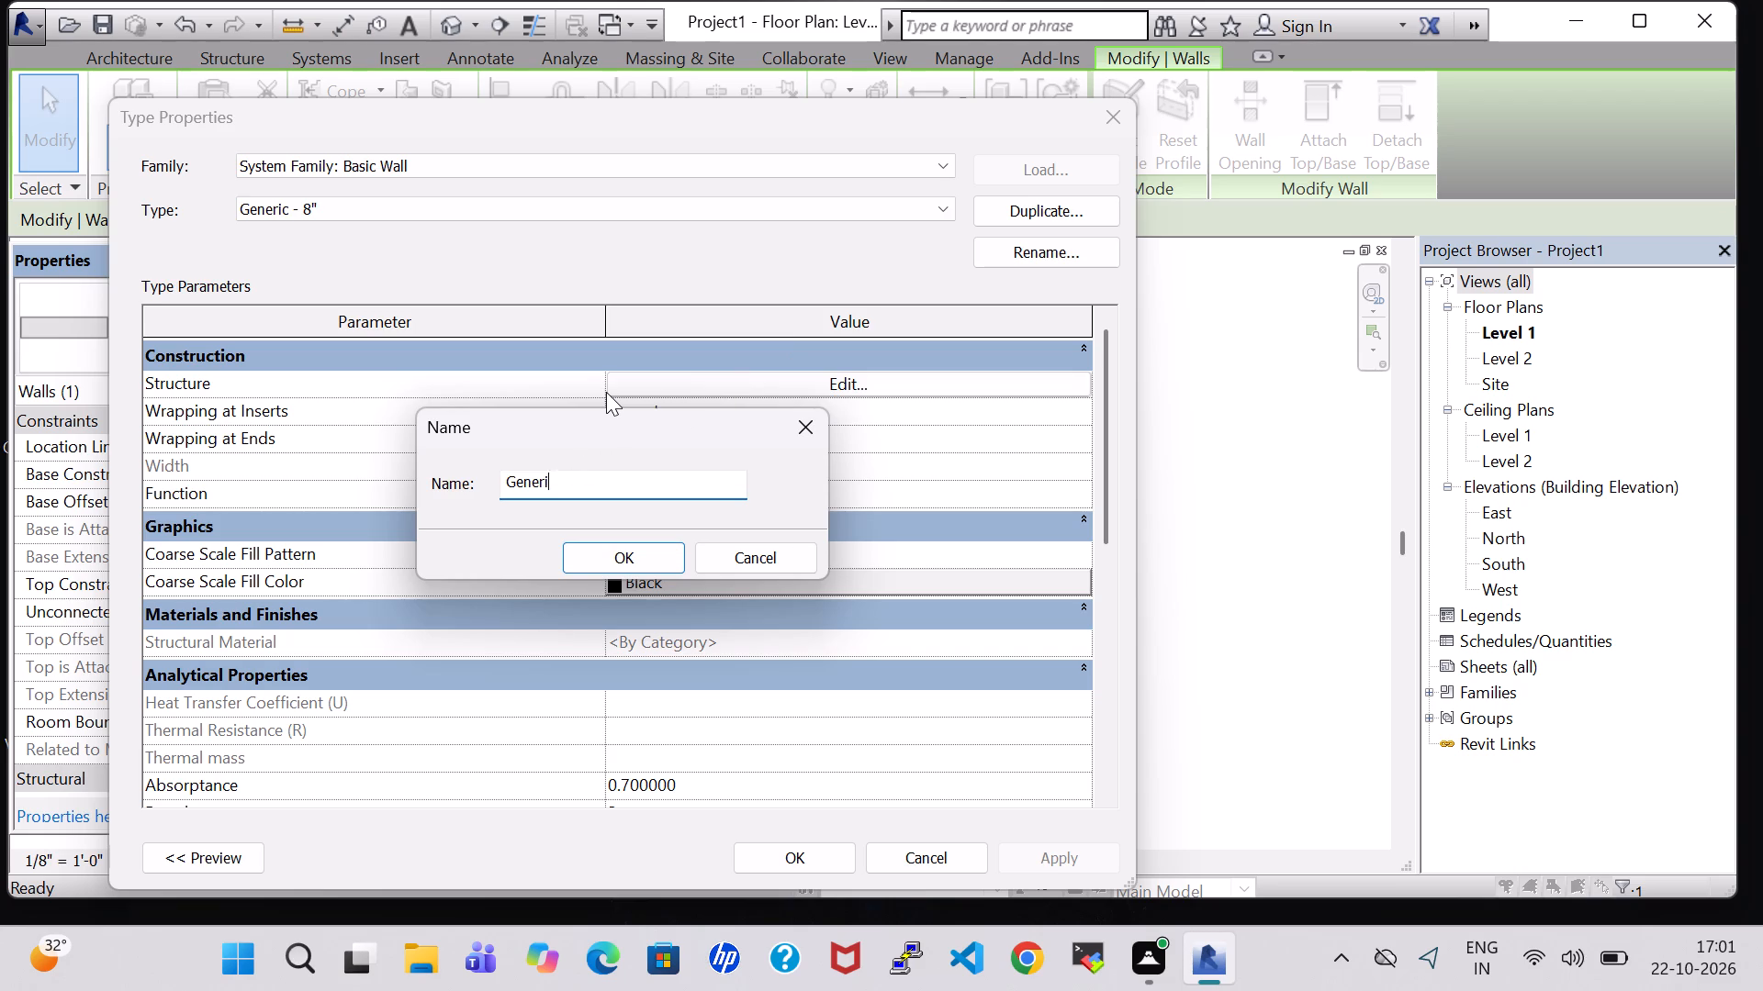
pyautogui.write('INNER')
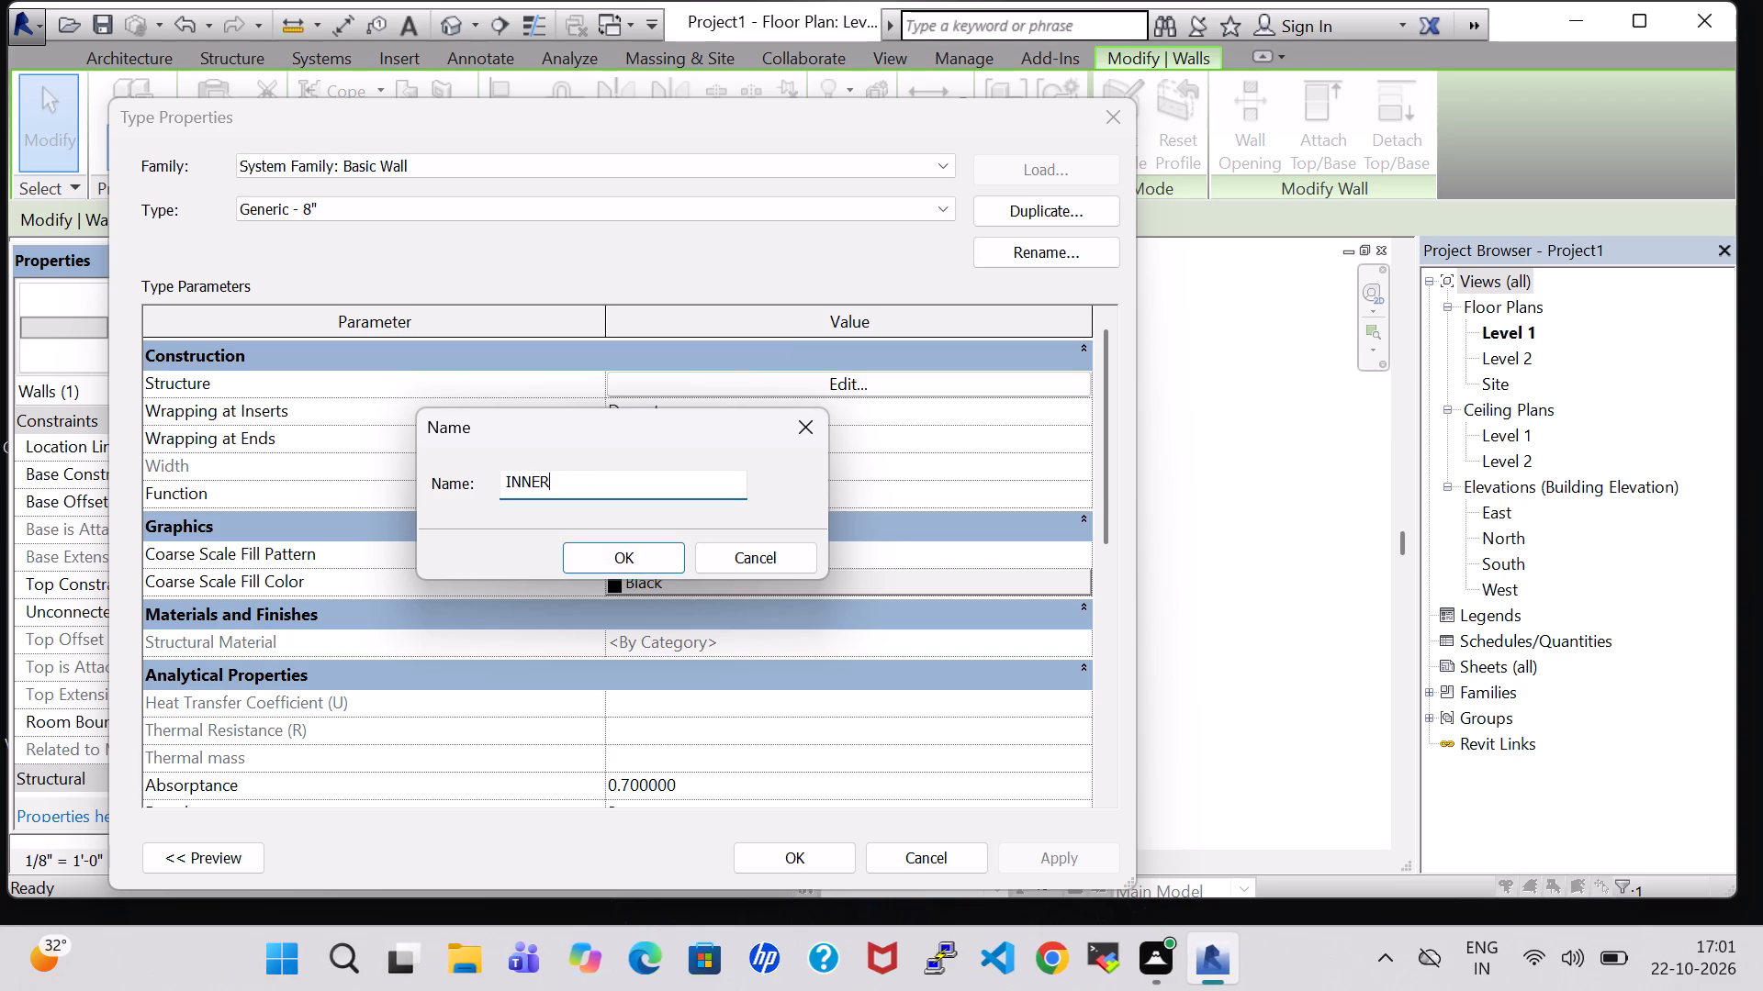
pyautogui.press('space')
pyautogui.press('6')
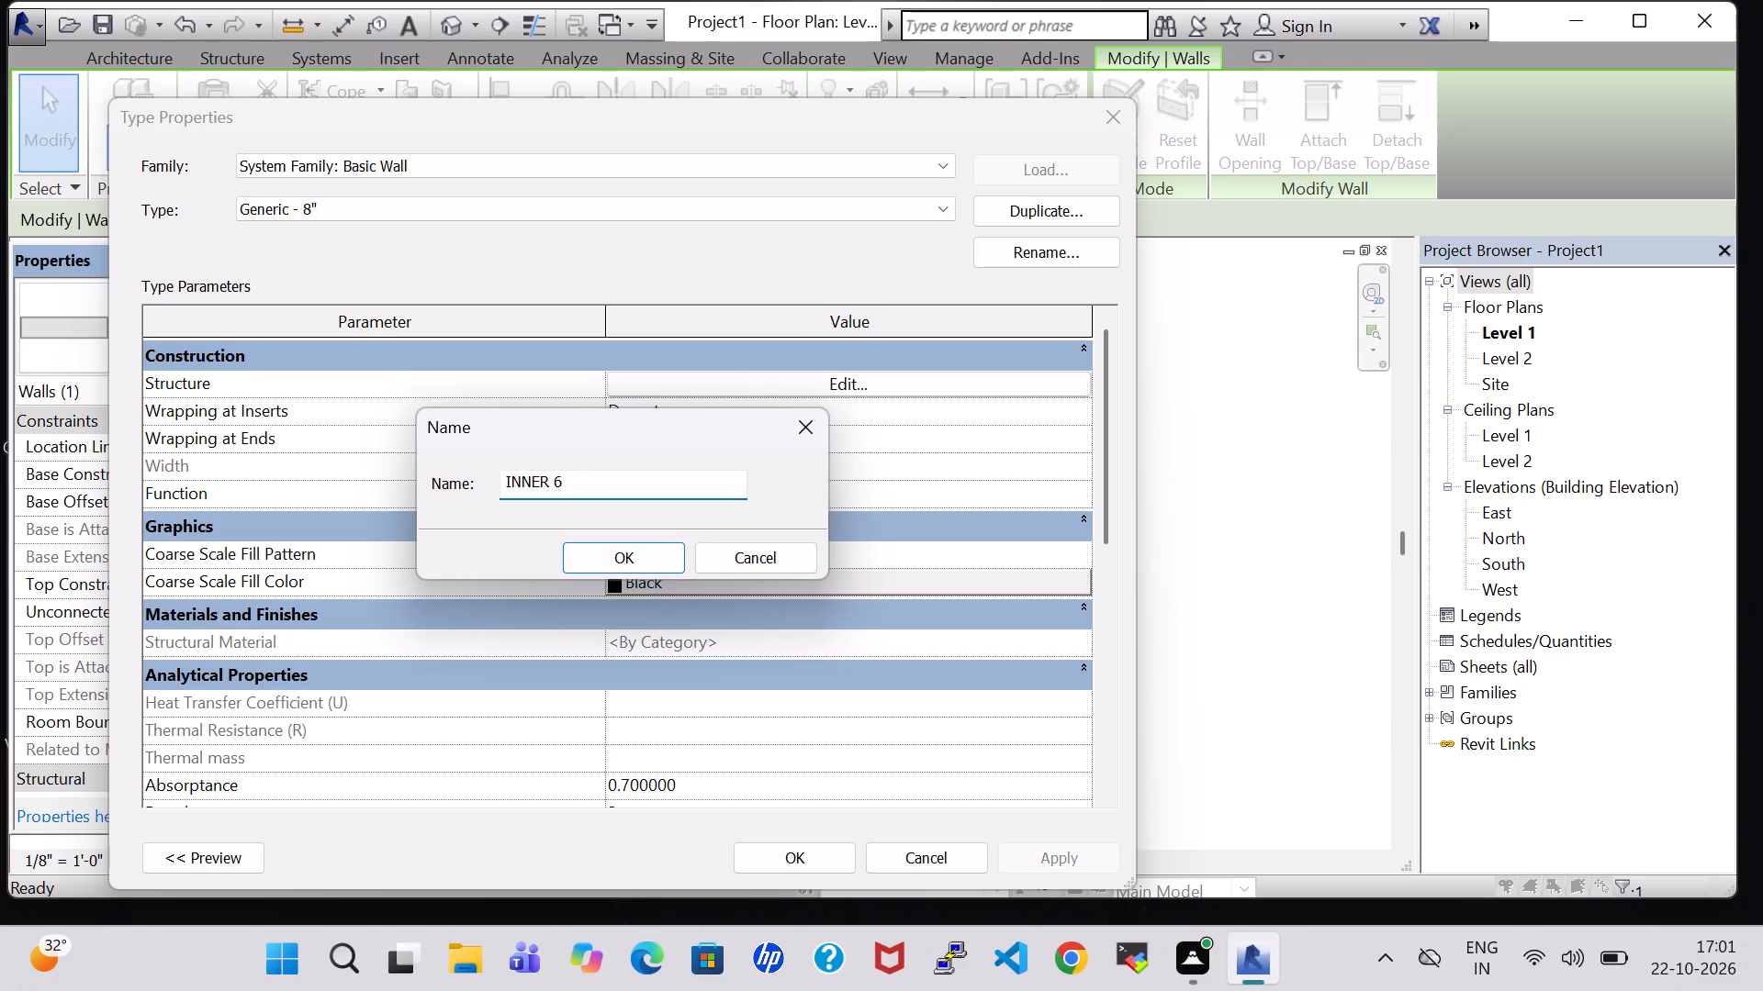
pyautogui.hotkey('shift', '"')
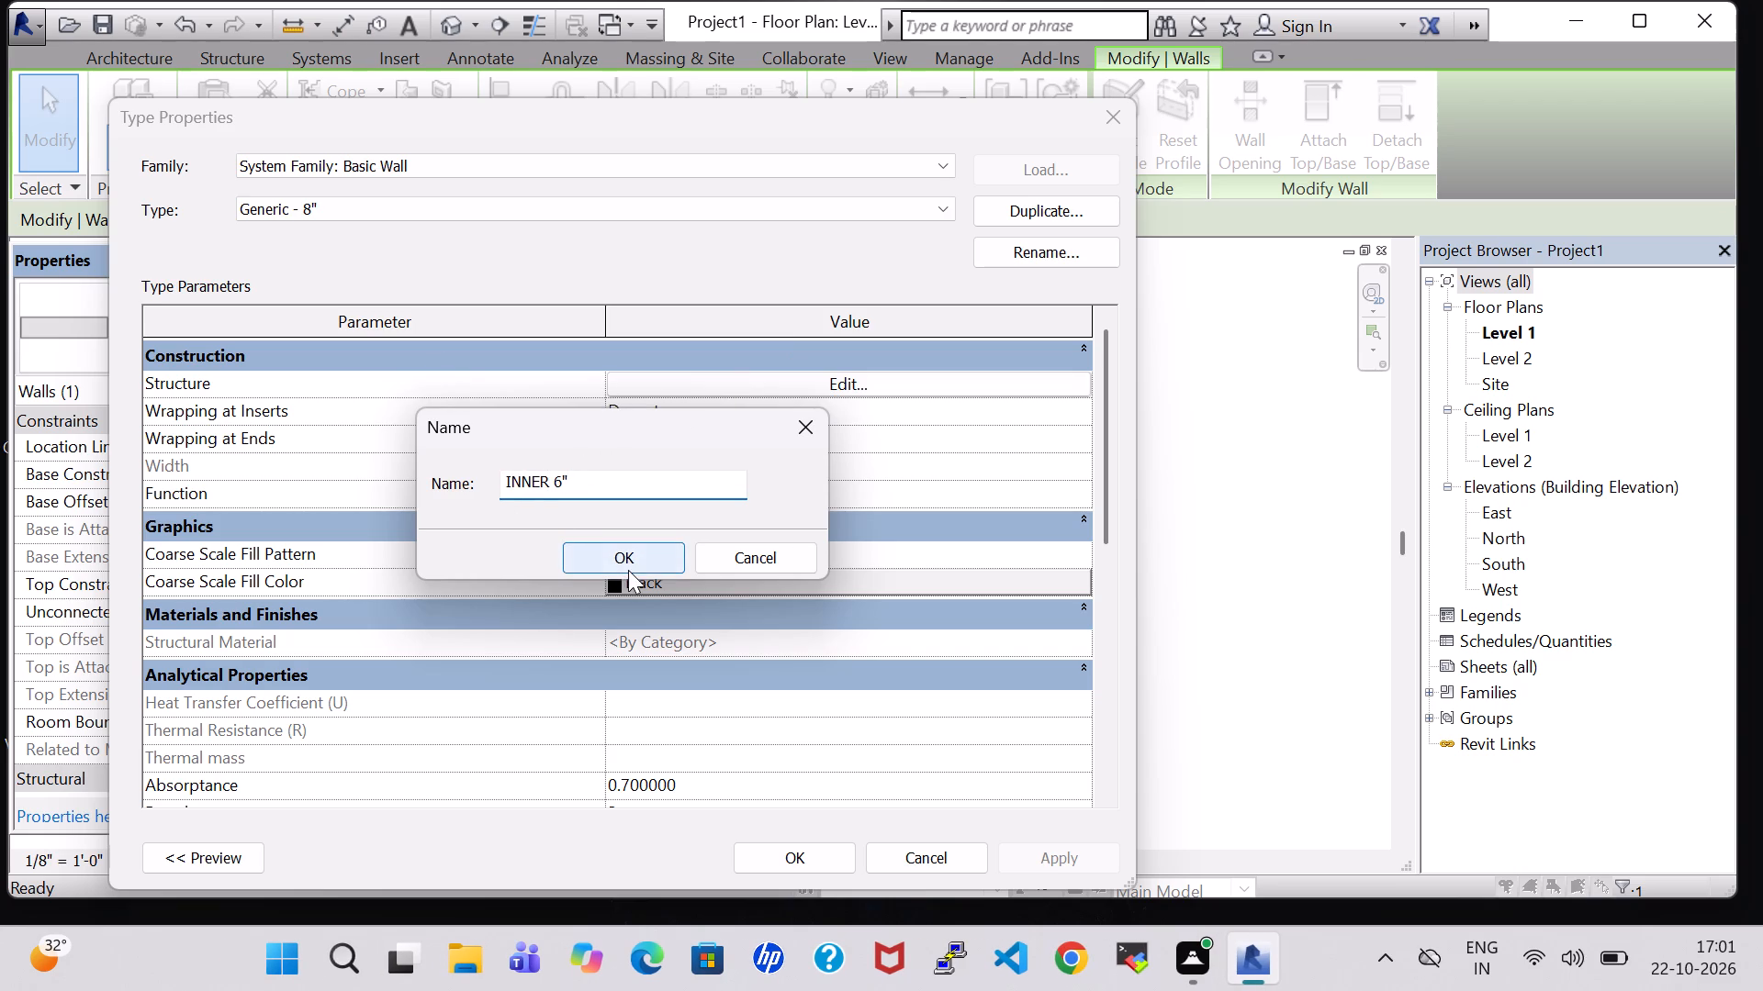
pyautogui.click(634, 562)
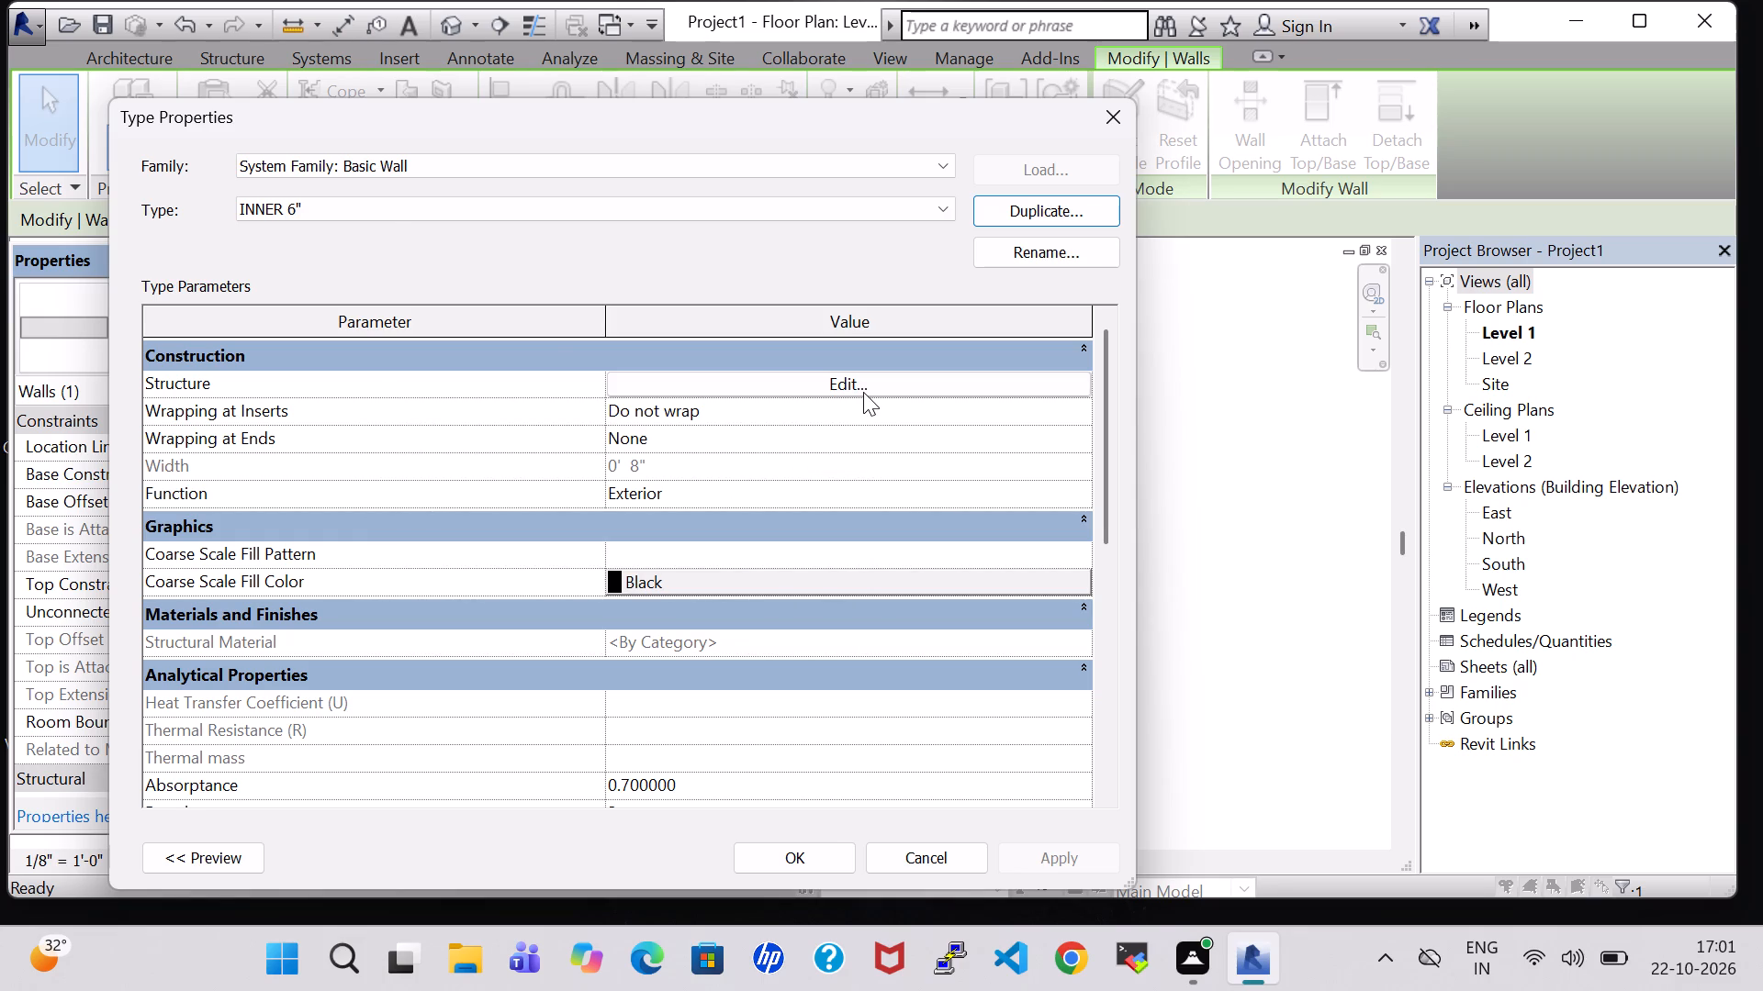
# Set the structure layer thickness of the INNER 6" wall type to 6" and apply the type to the partition.
pyautogui.click(863, 392)
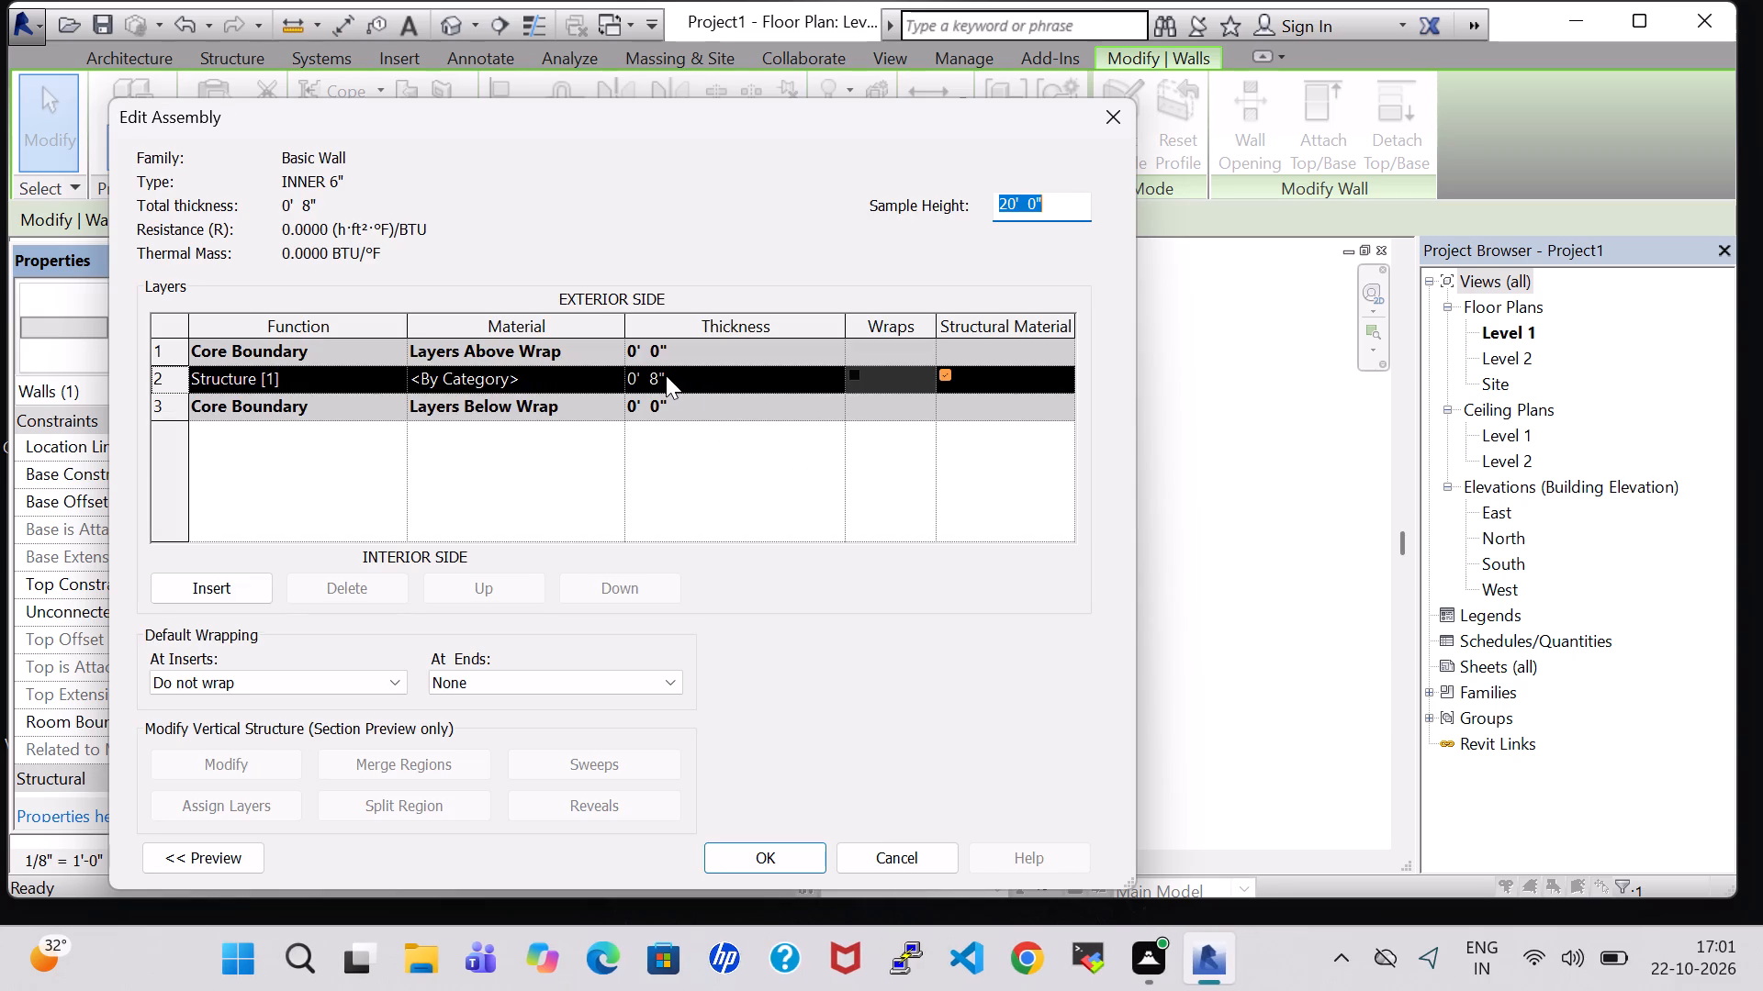
pyautogui.click(660, 376)
pyautogui.press('BackSpace')
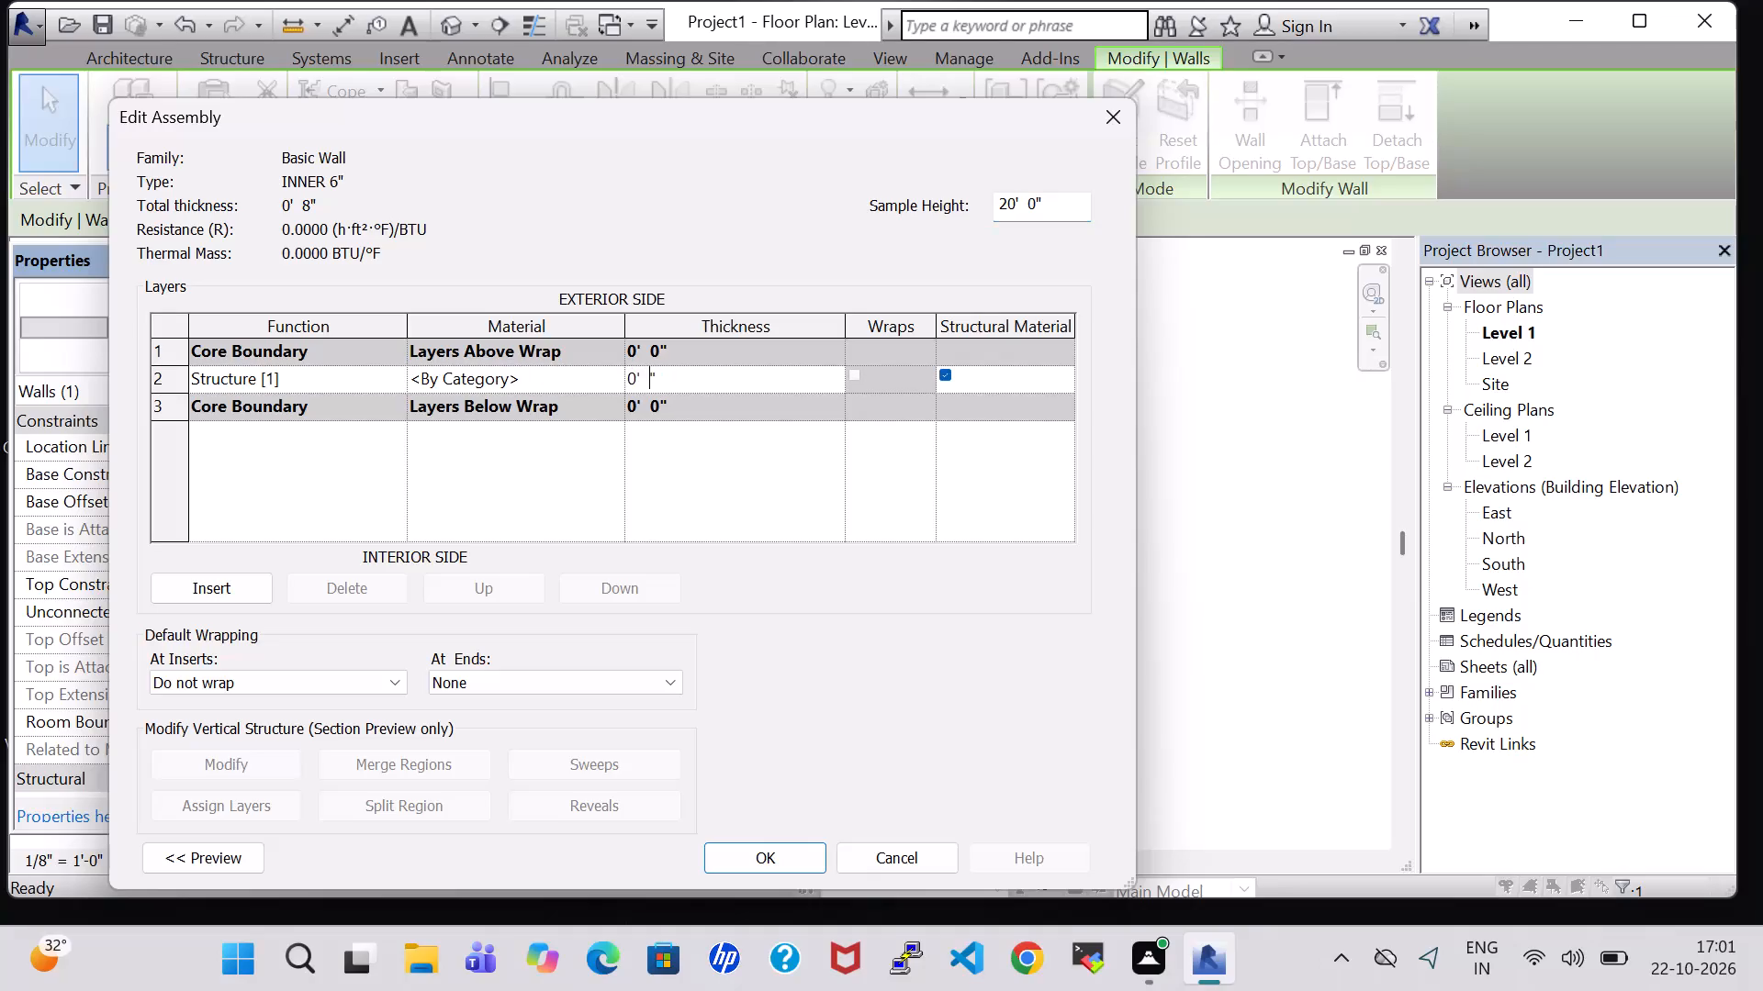
pyautogui.press('6')
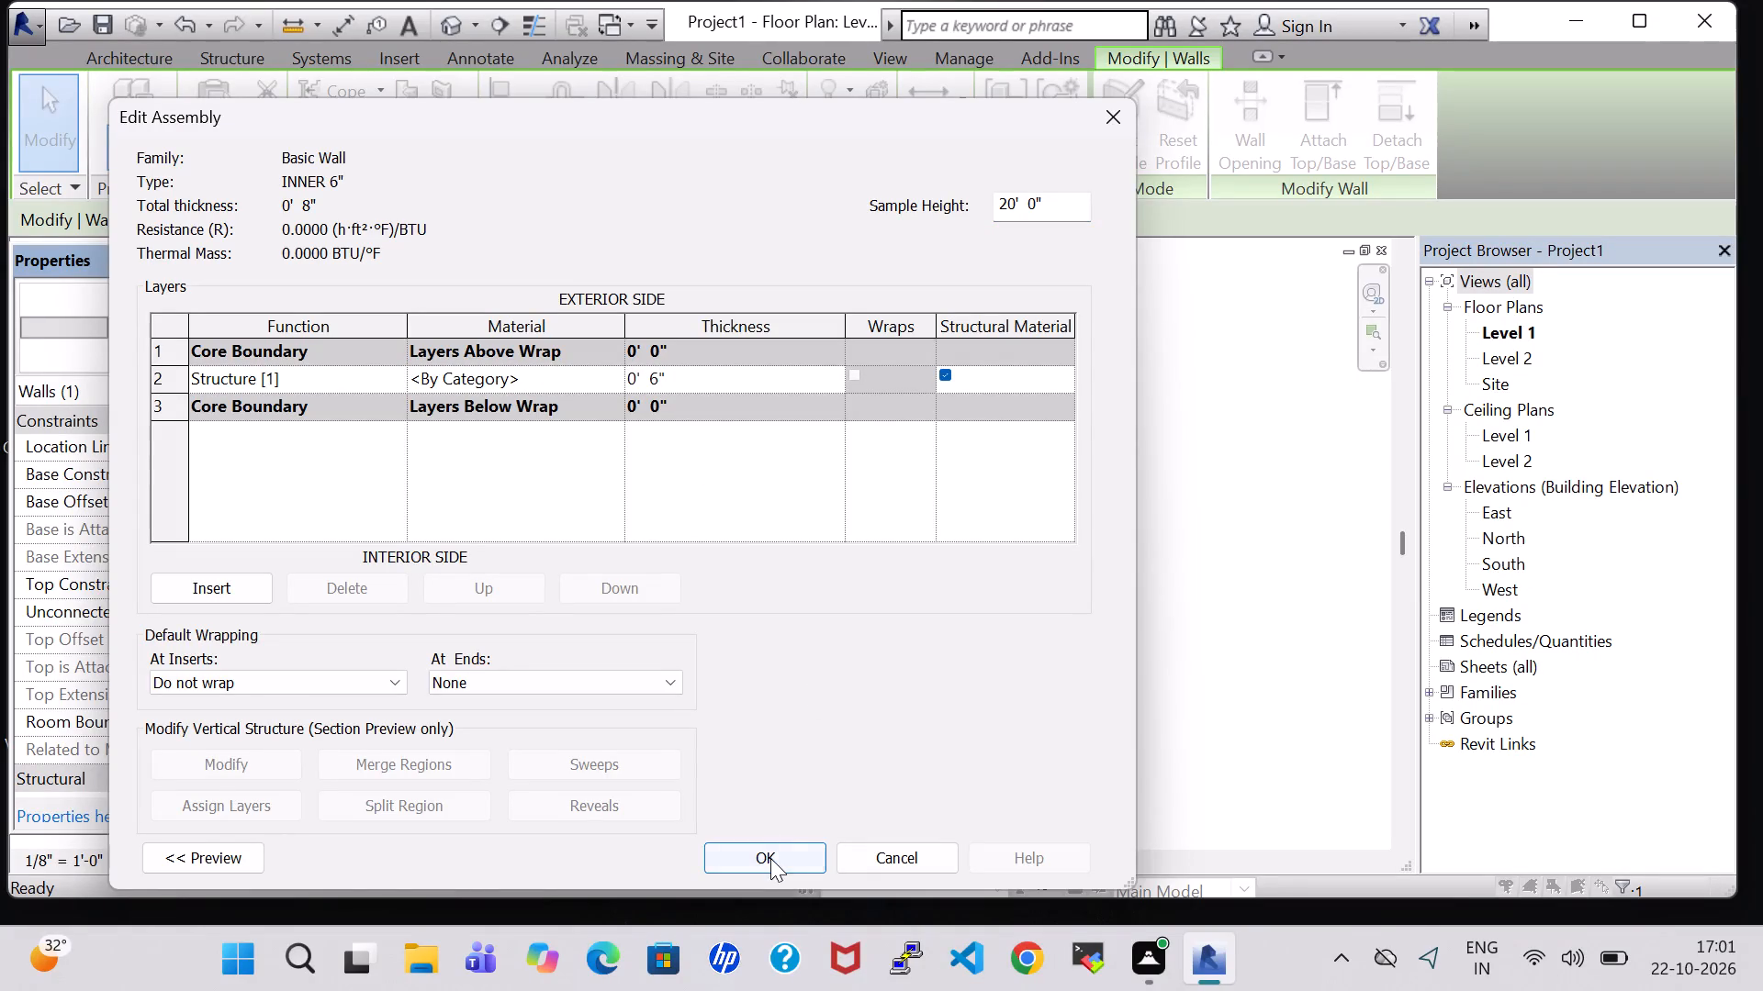
pyautogui.doubleClick(770, 858)
pyautogui.click(872, 468)
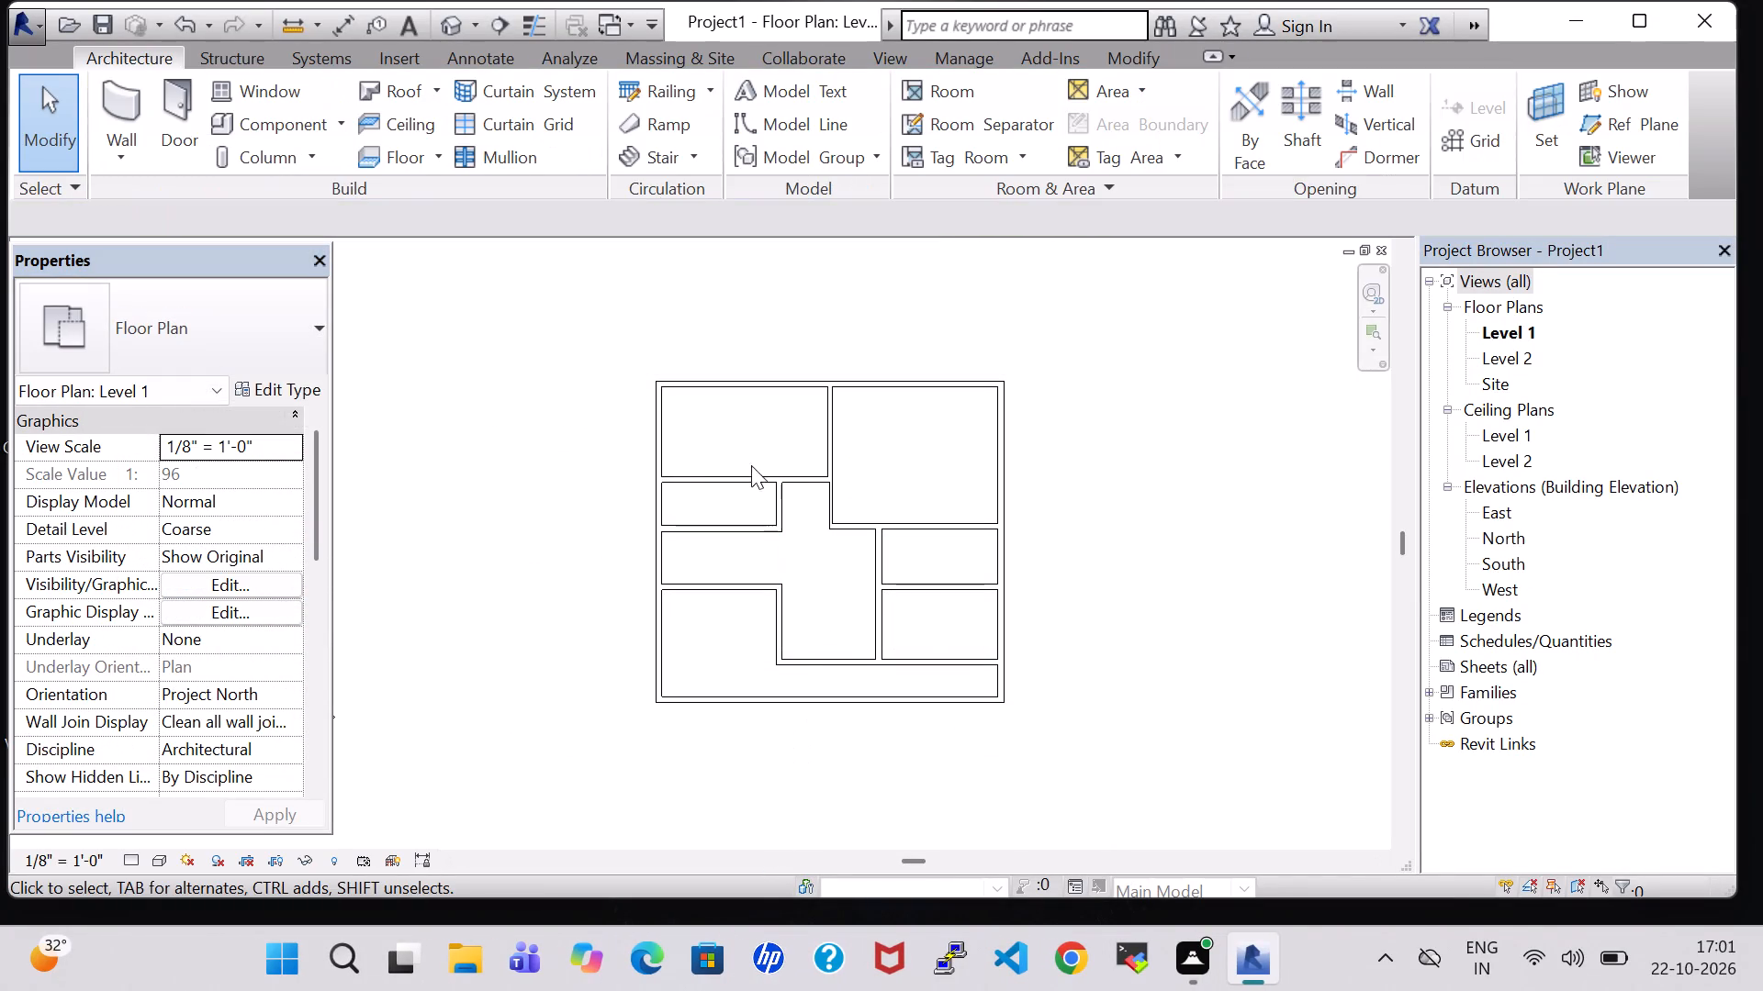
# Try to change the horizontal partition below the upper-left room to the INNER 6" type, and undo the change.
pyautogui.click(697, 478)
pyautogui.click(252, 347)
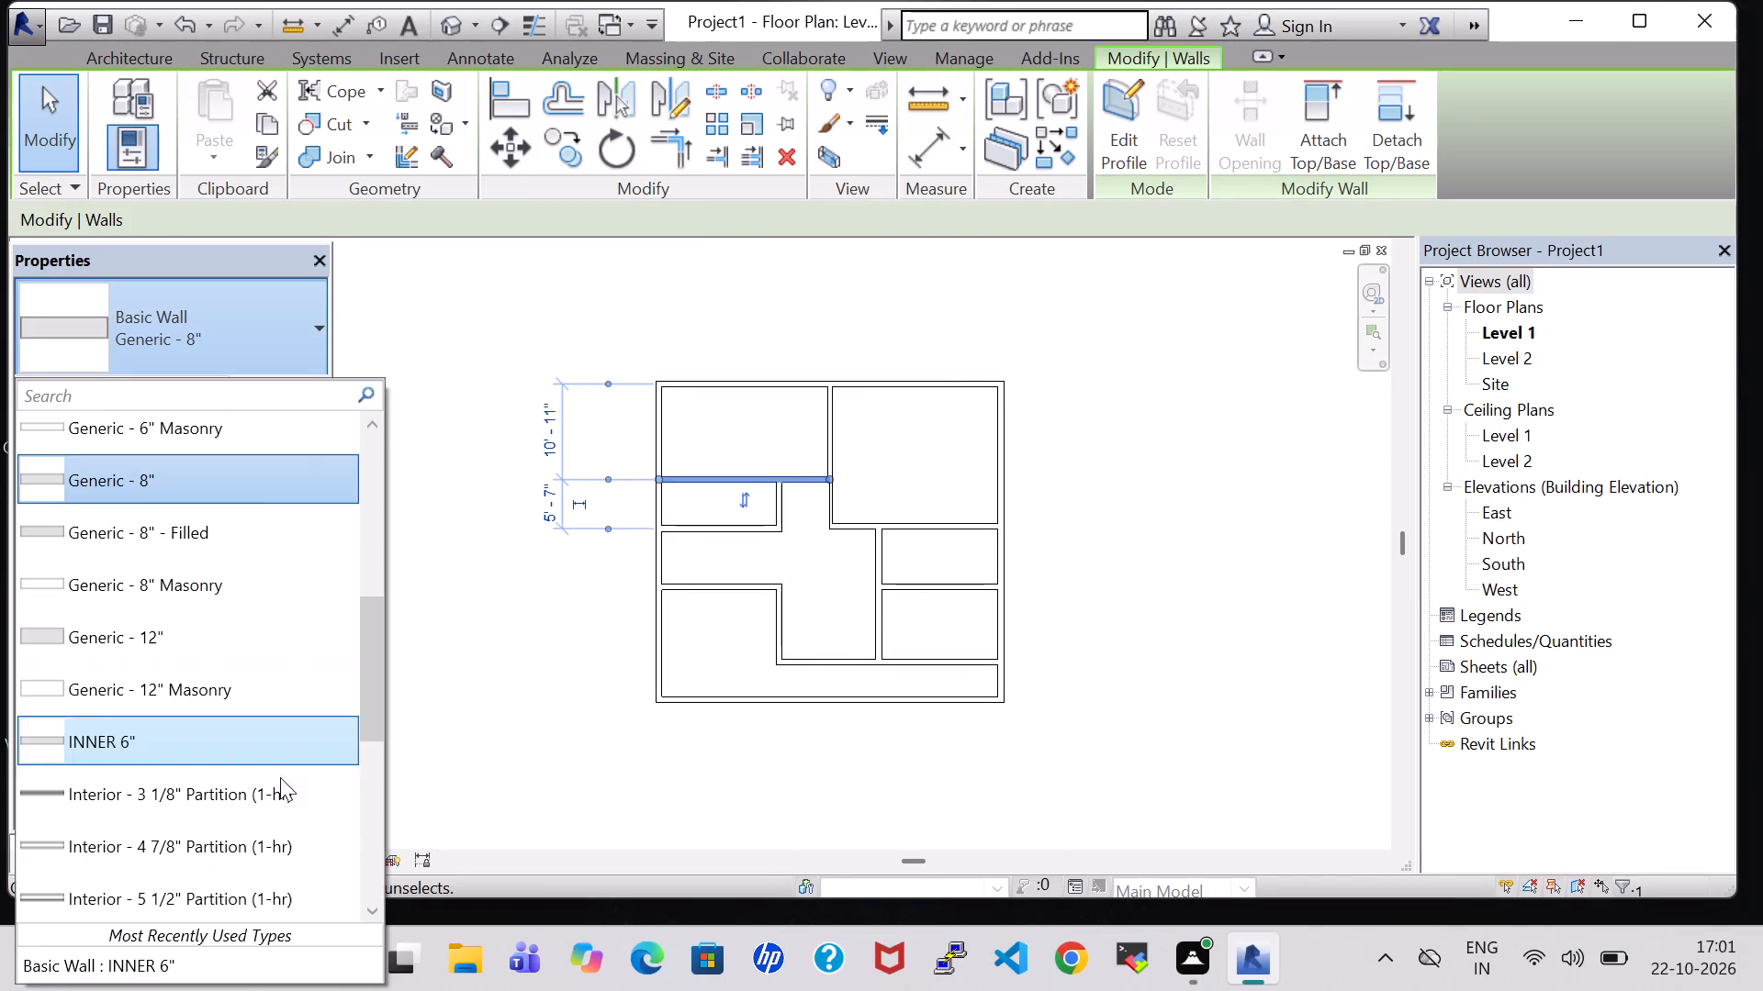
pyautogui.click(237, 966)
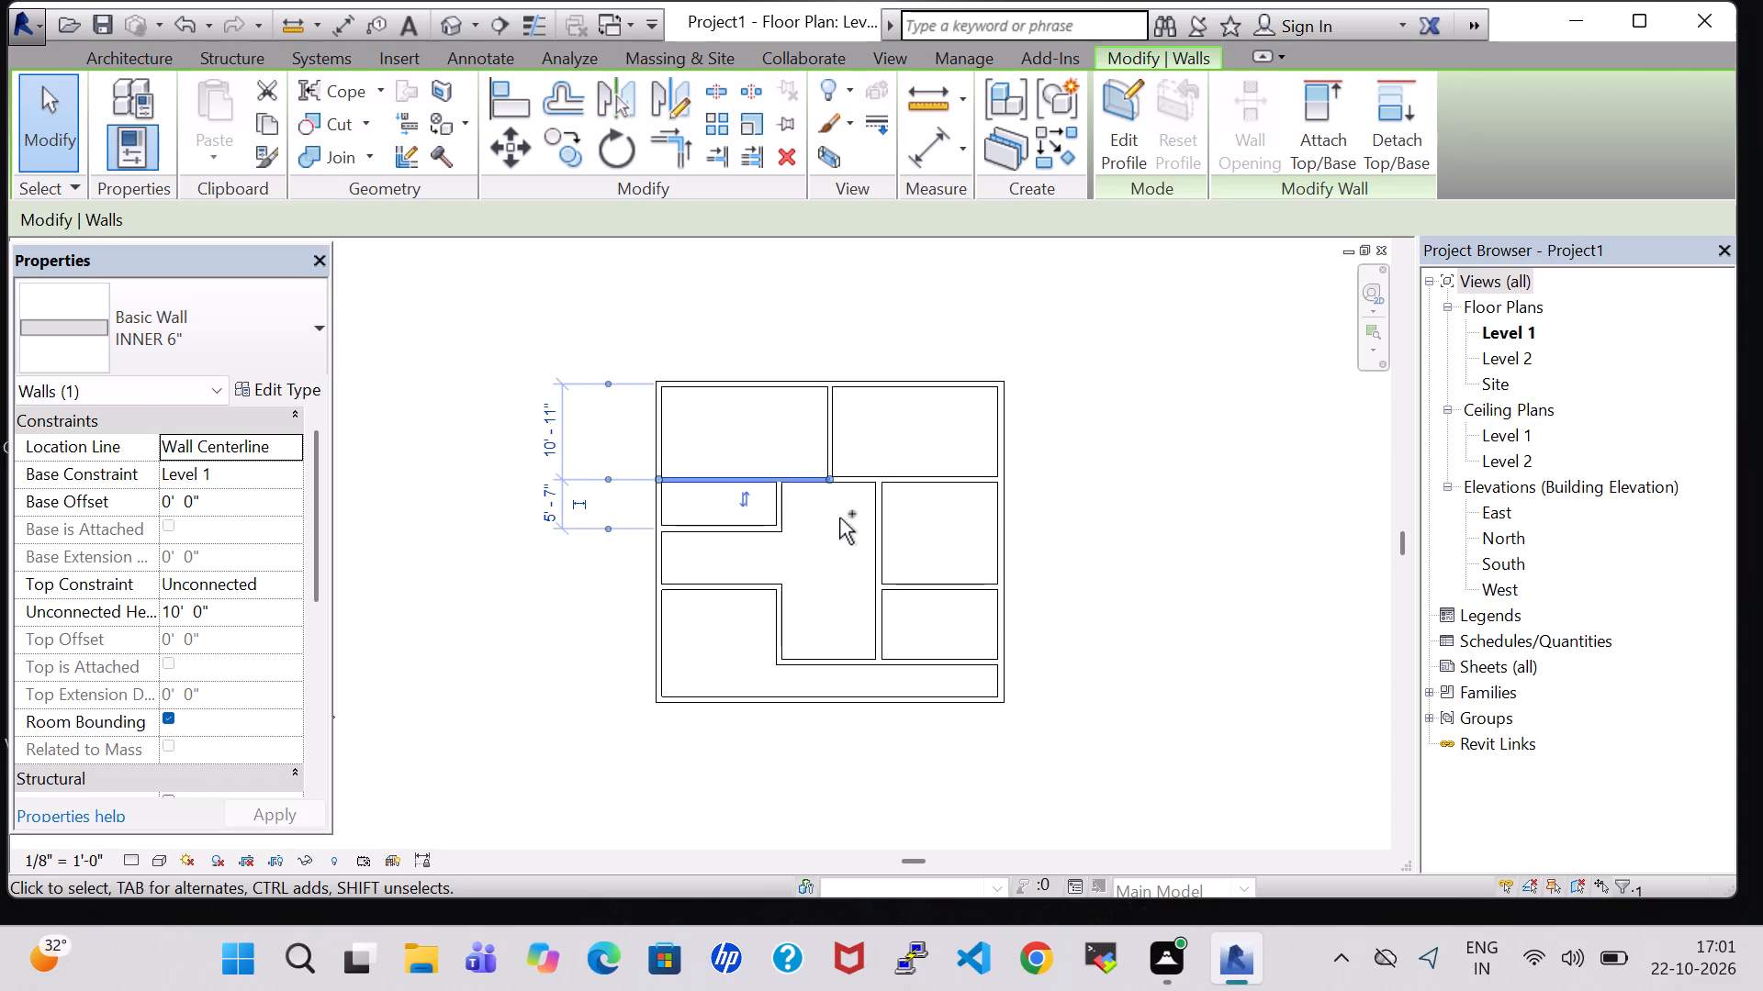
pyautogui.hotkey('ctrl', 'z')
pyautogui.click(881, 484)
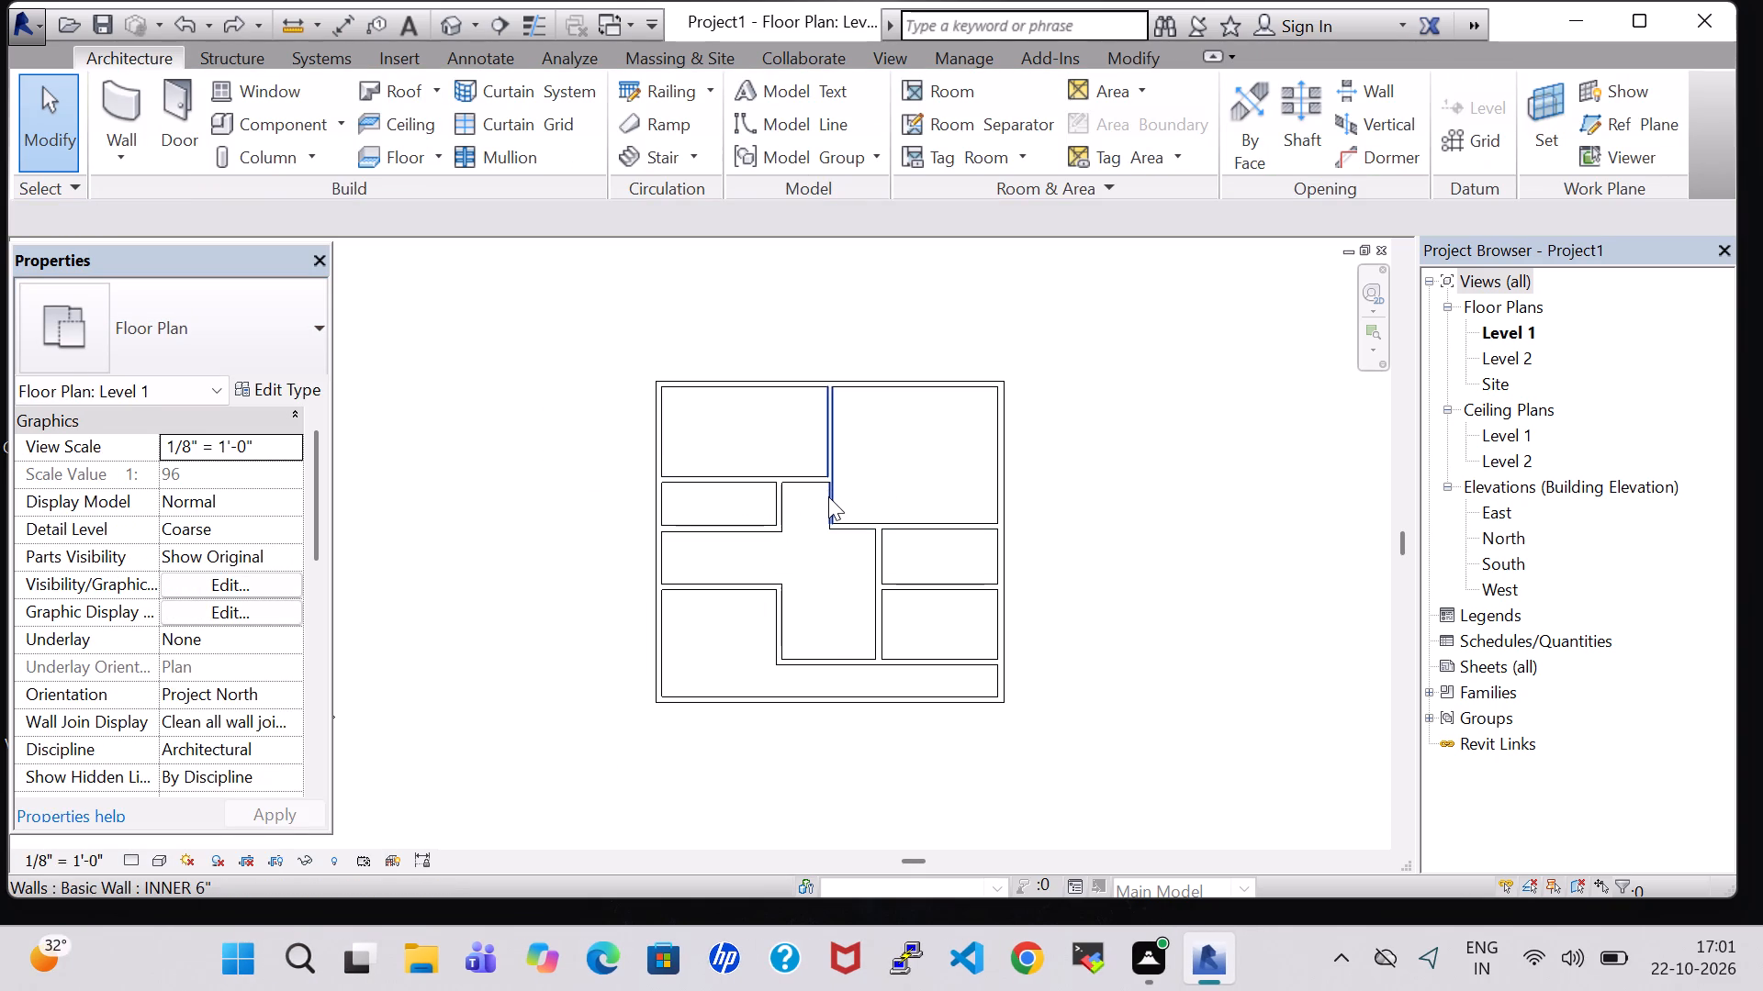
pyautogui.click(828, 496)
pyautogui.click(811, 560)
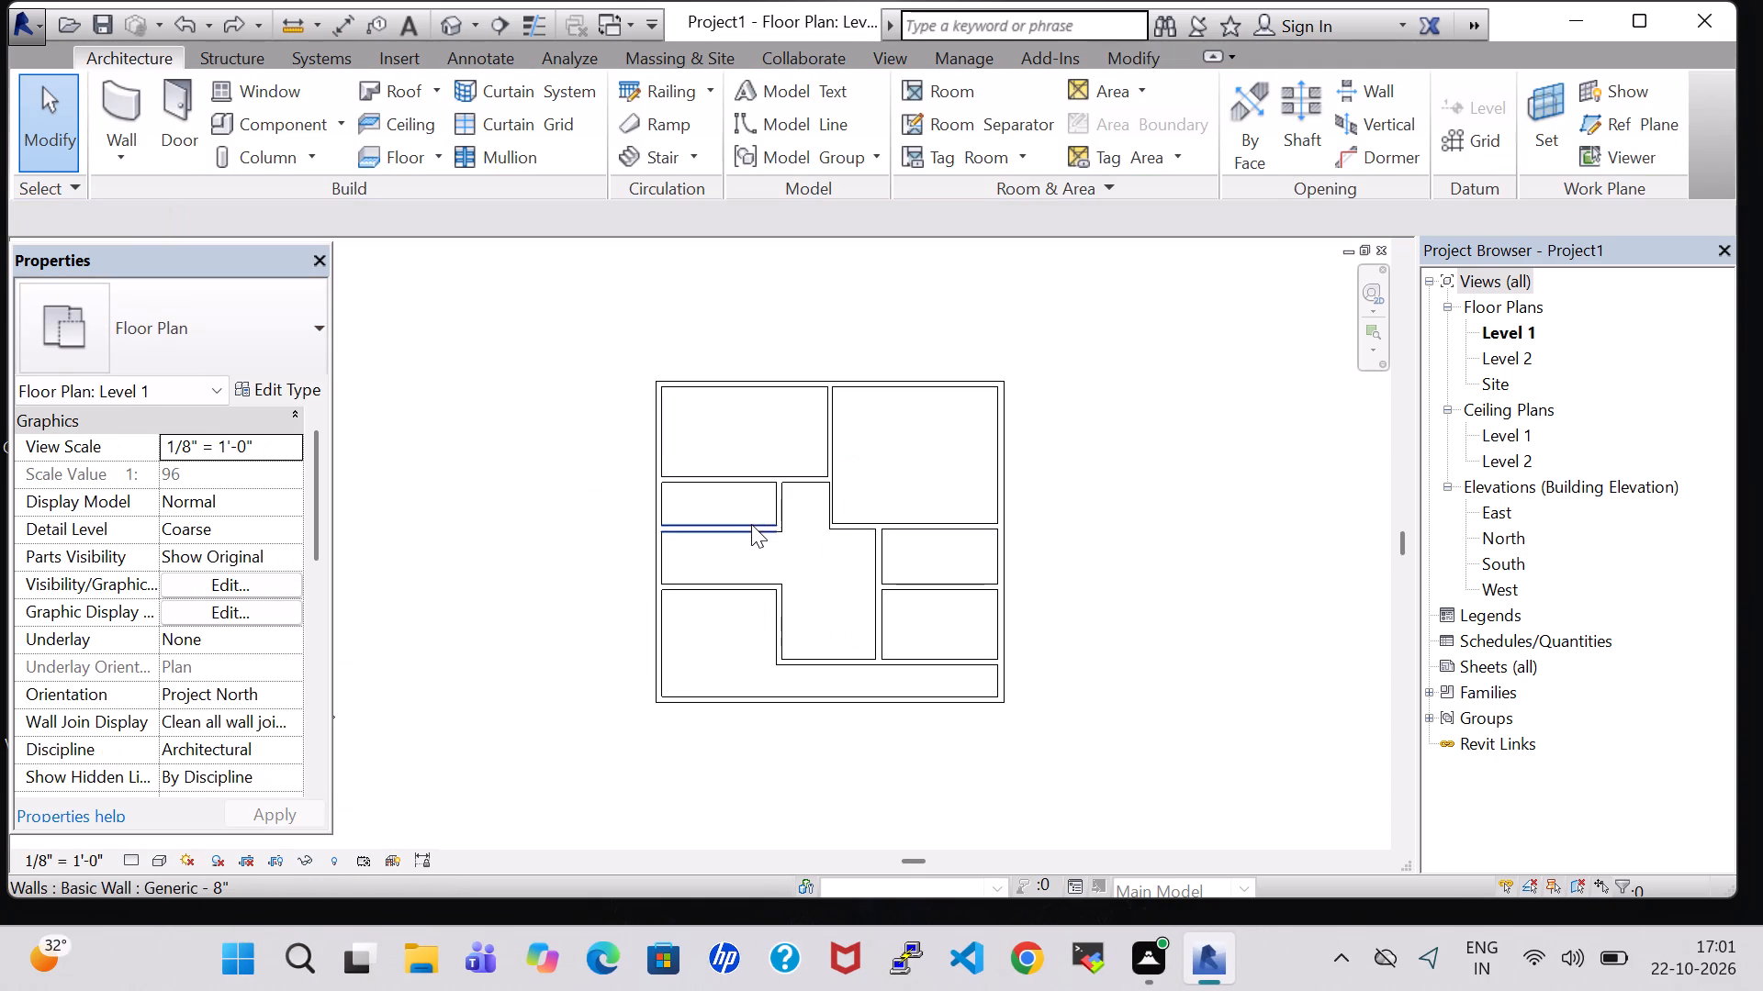
# Change the lower wall and the short vertical wall of the small room below the upper-left room to INNER 6".
pyautogui.click(751, 524)
pyautogui.click(225, 353)
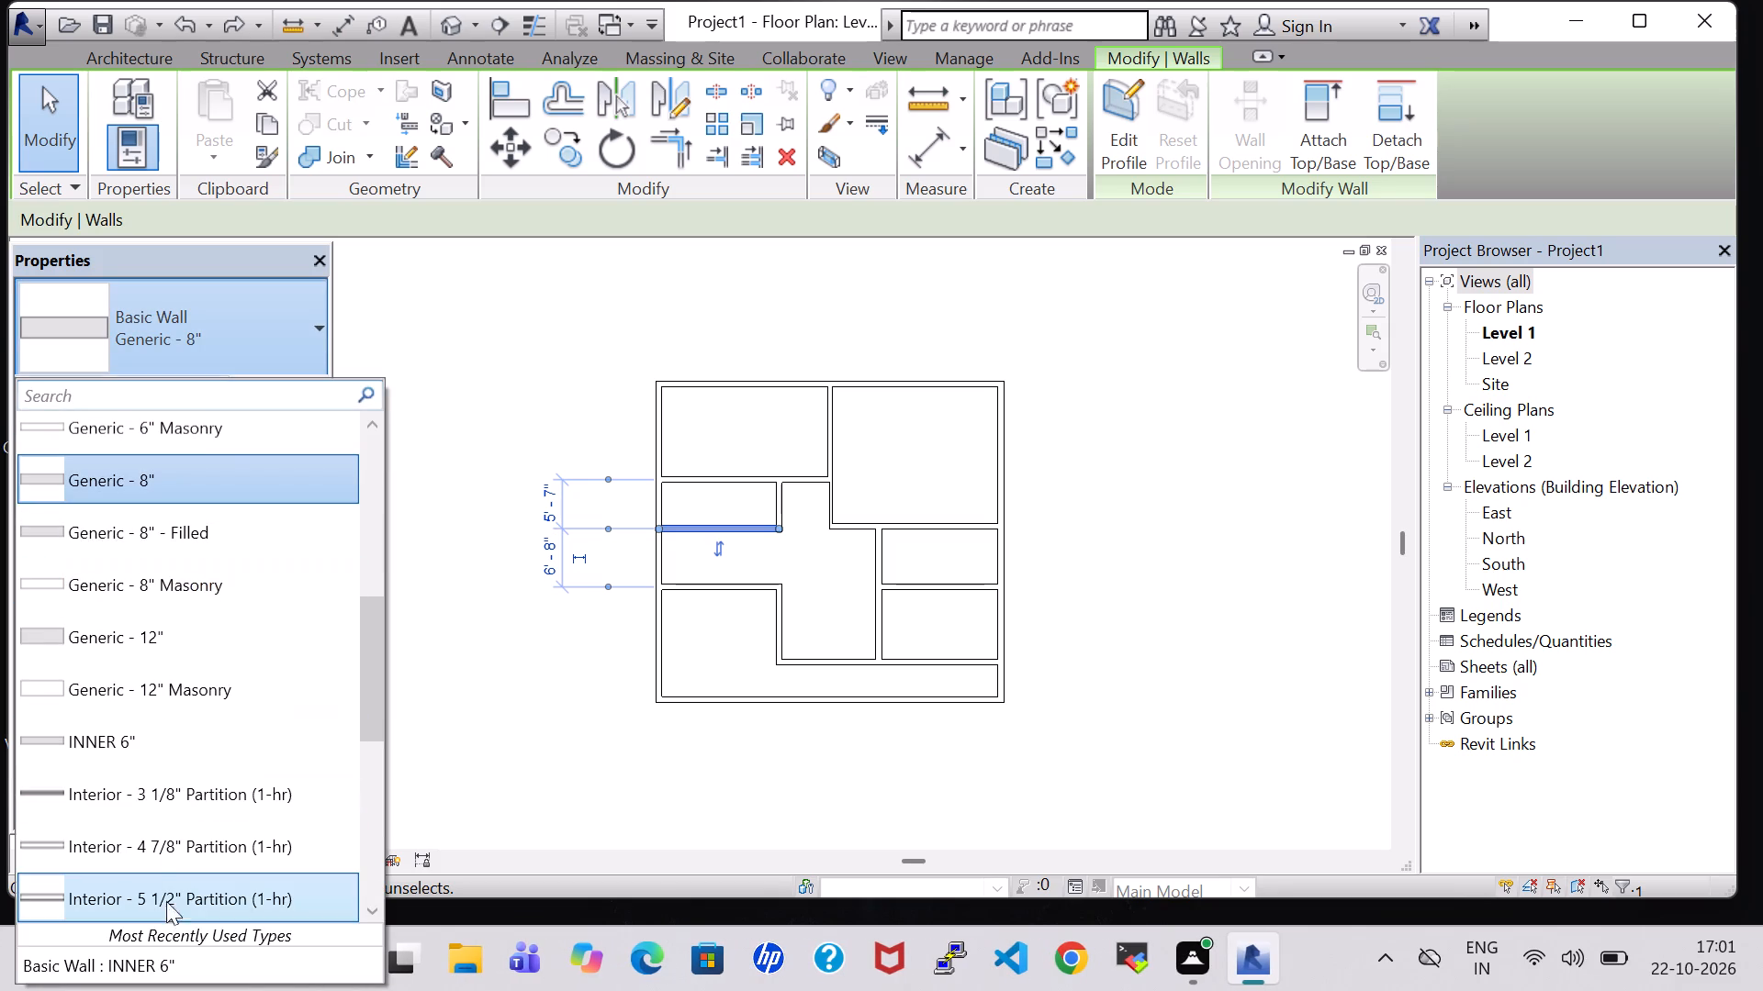
pyautogui.click(185, 974)
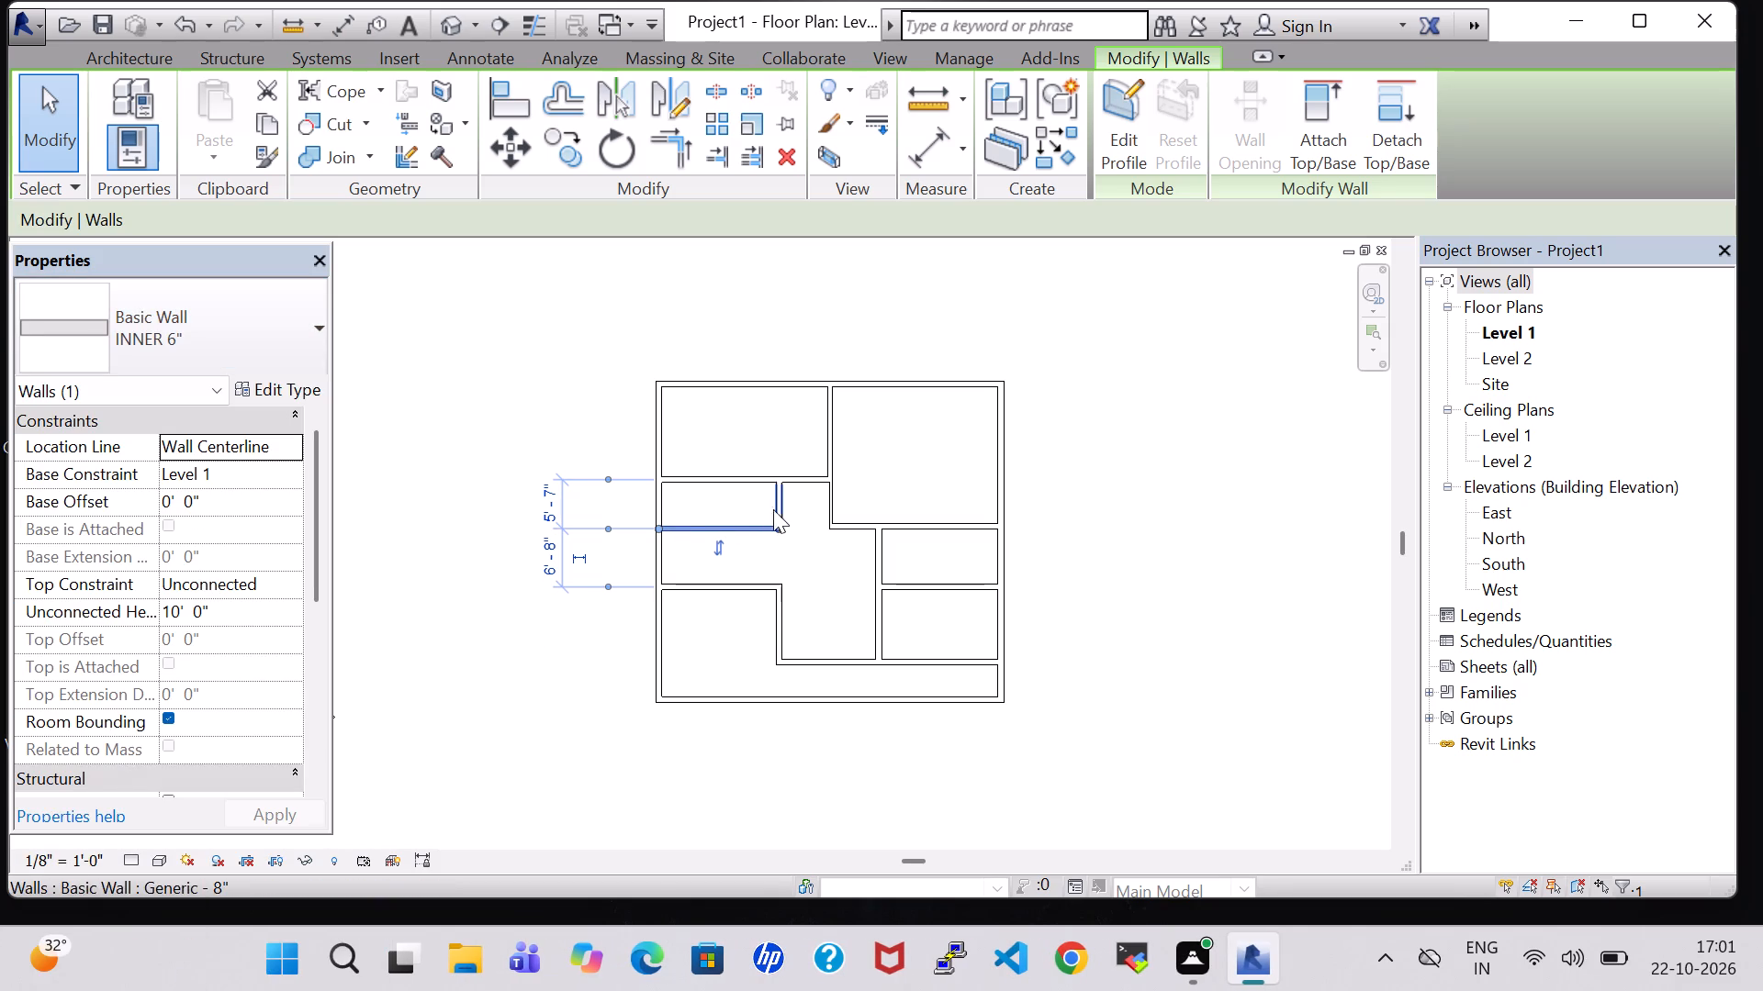
pyautogui.click(781, 504)
pyautogui.click(252, 346)
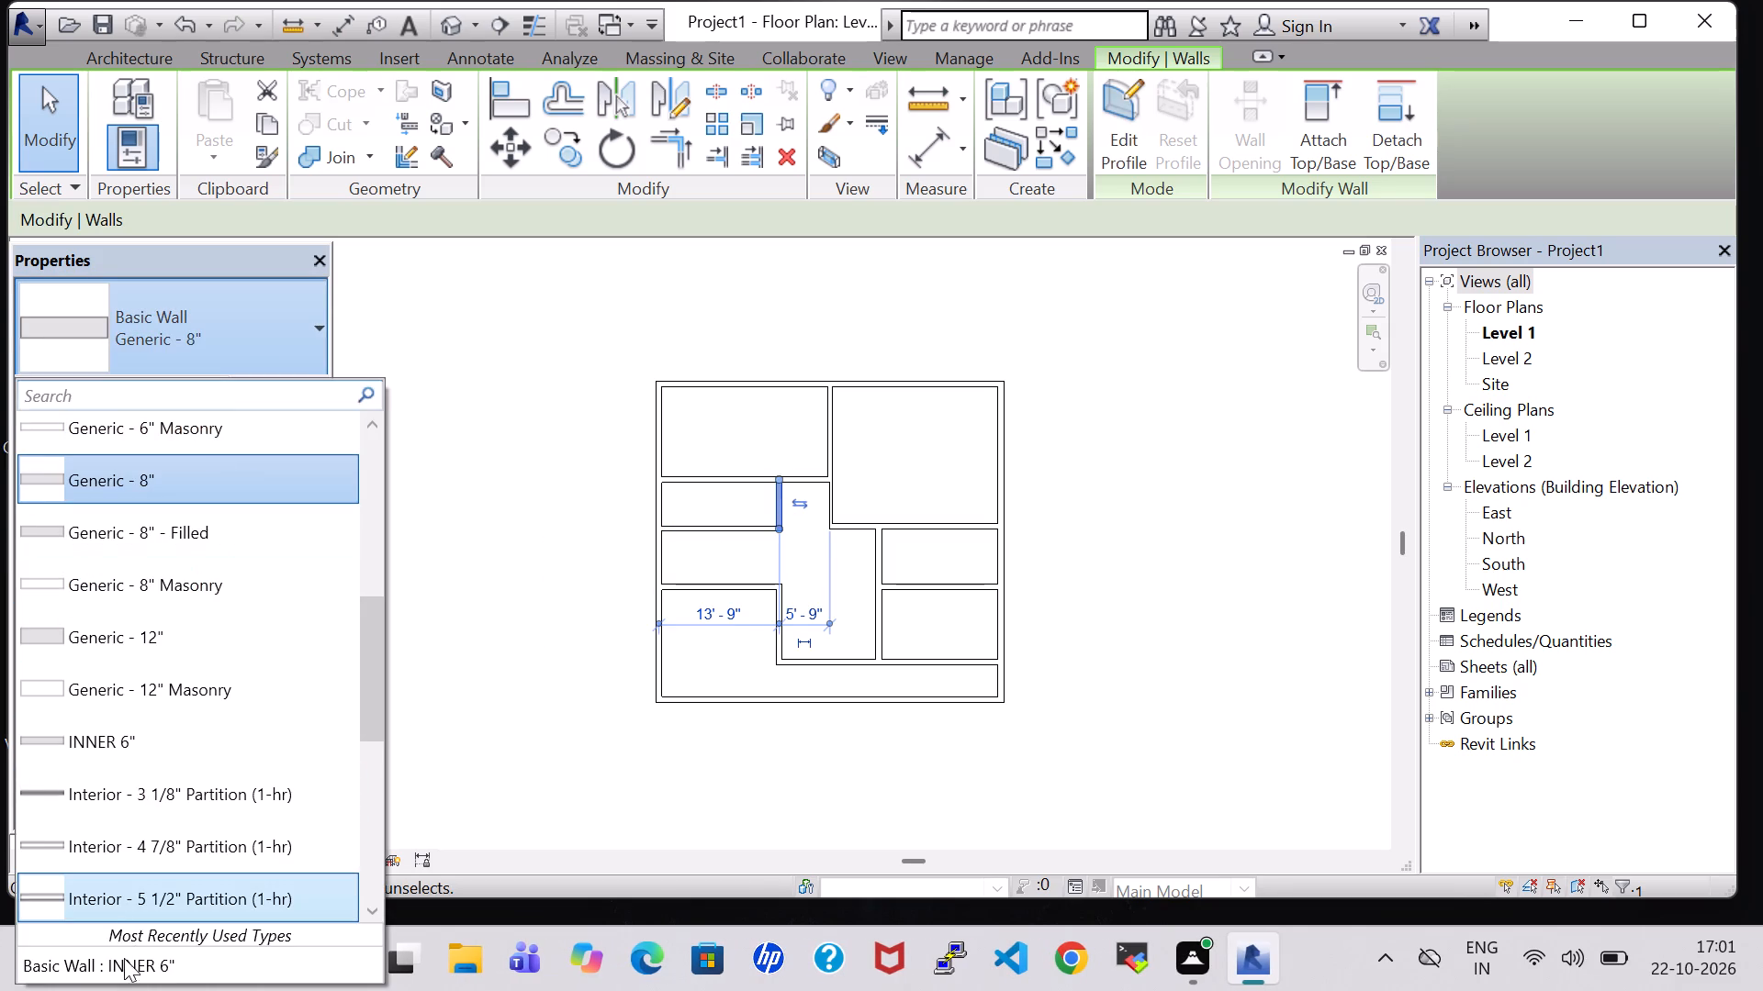
pyautogui.click(128, 971)
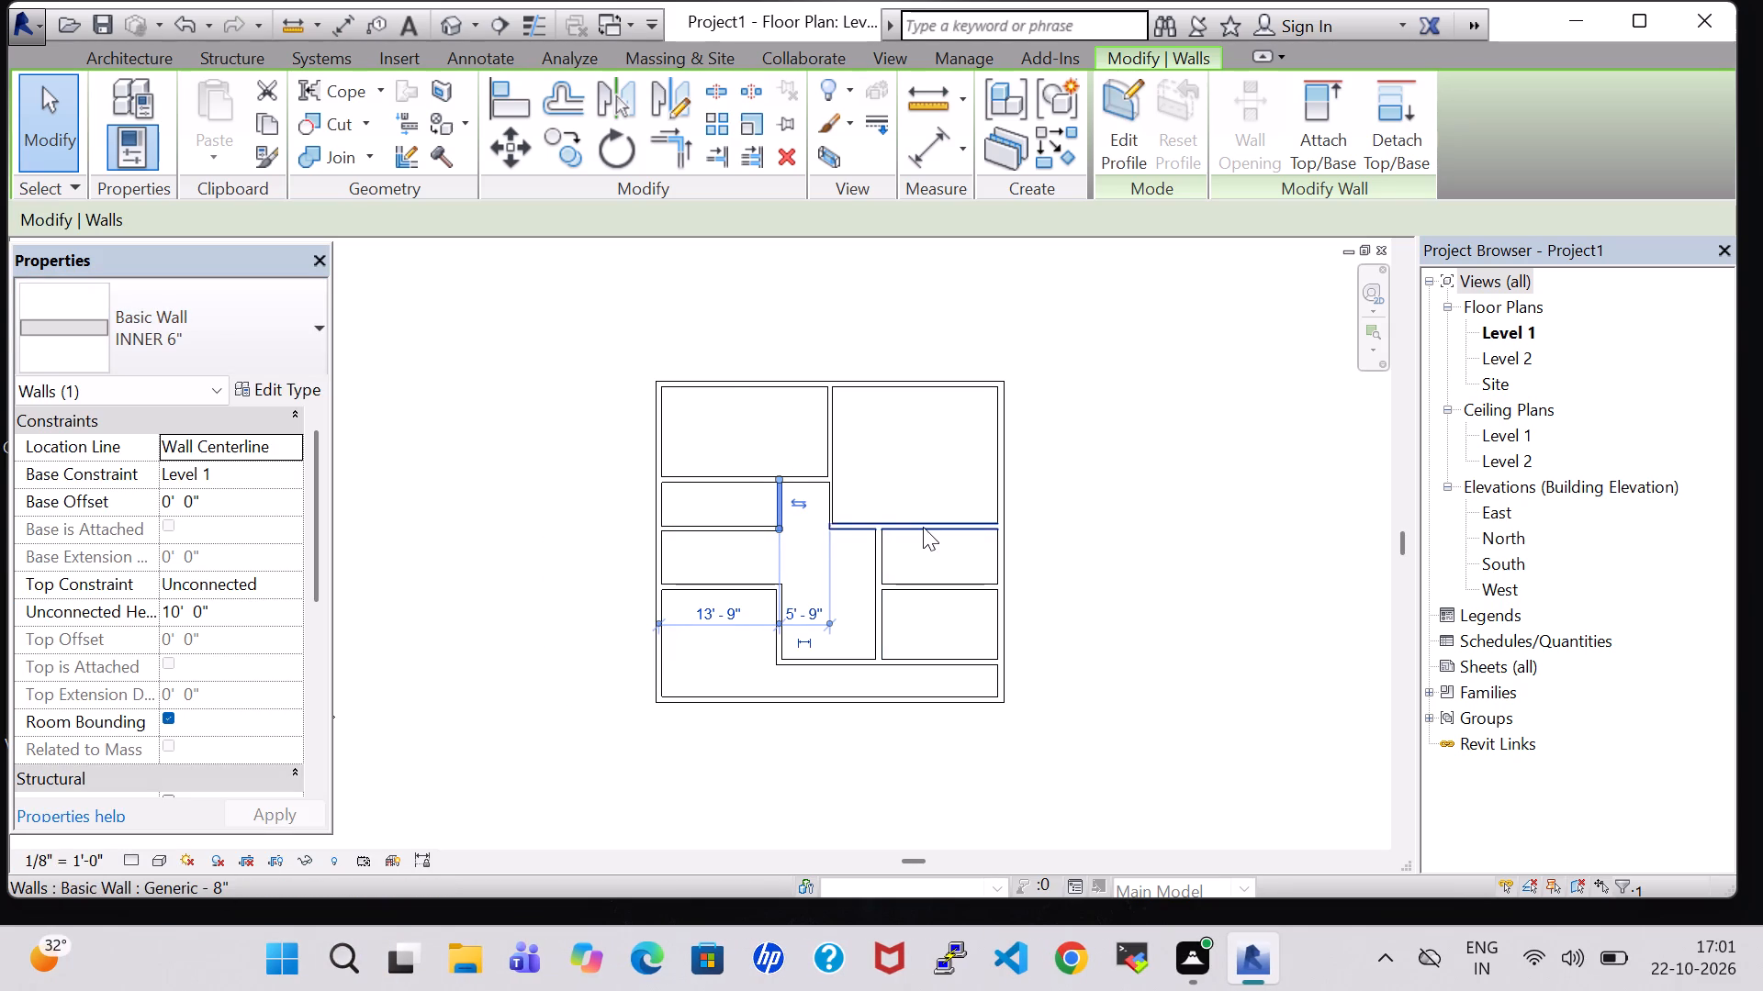
# Change the upper-right room's lower wall and the long vertical partition running down from it to INNER 6".
pyautogui.click(923, 527)
pyautogui.click(215, 366)
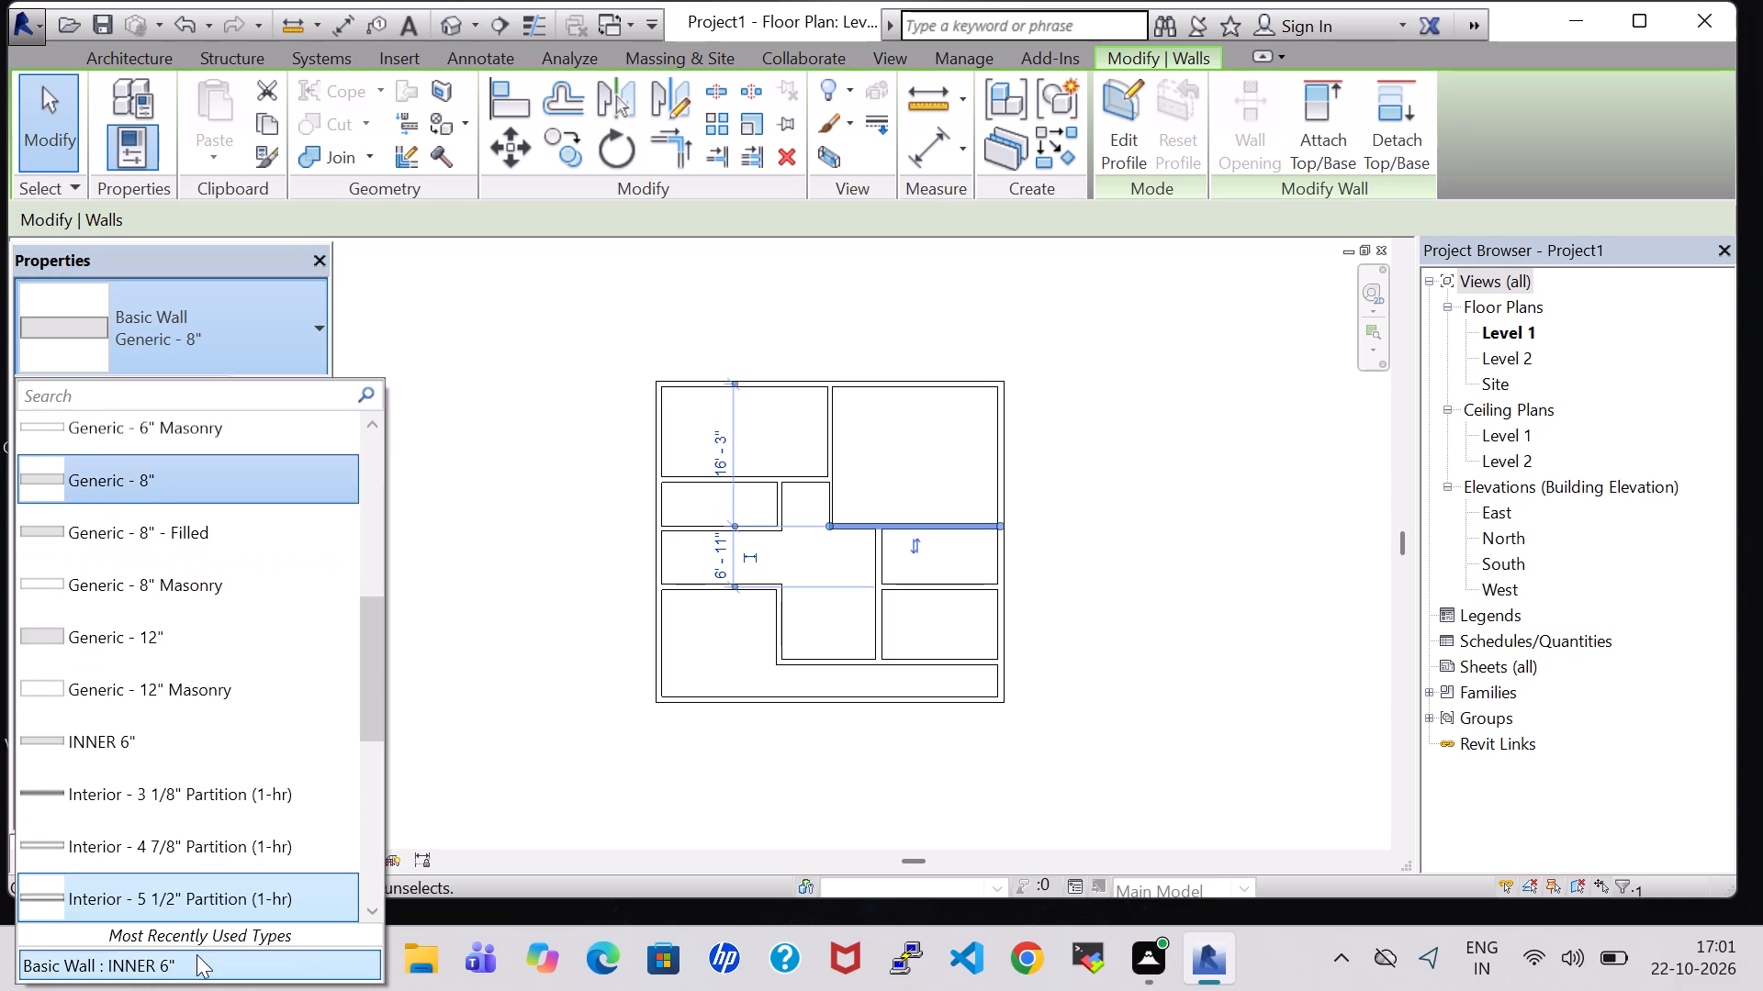
pyautogui.click(197, 954)
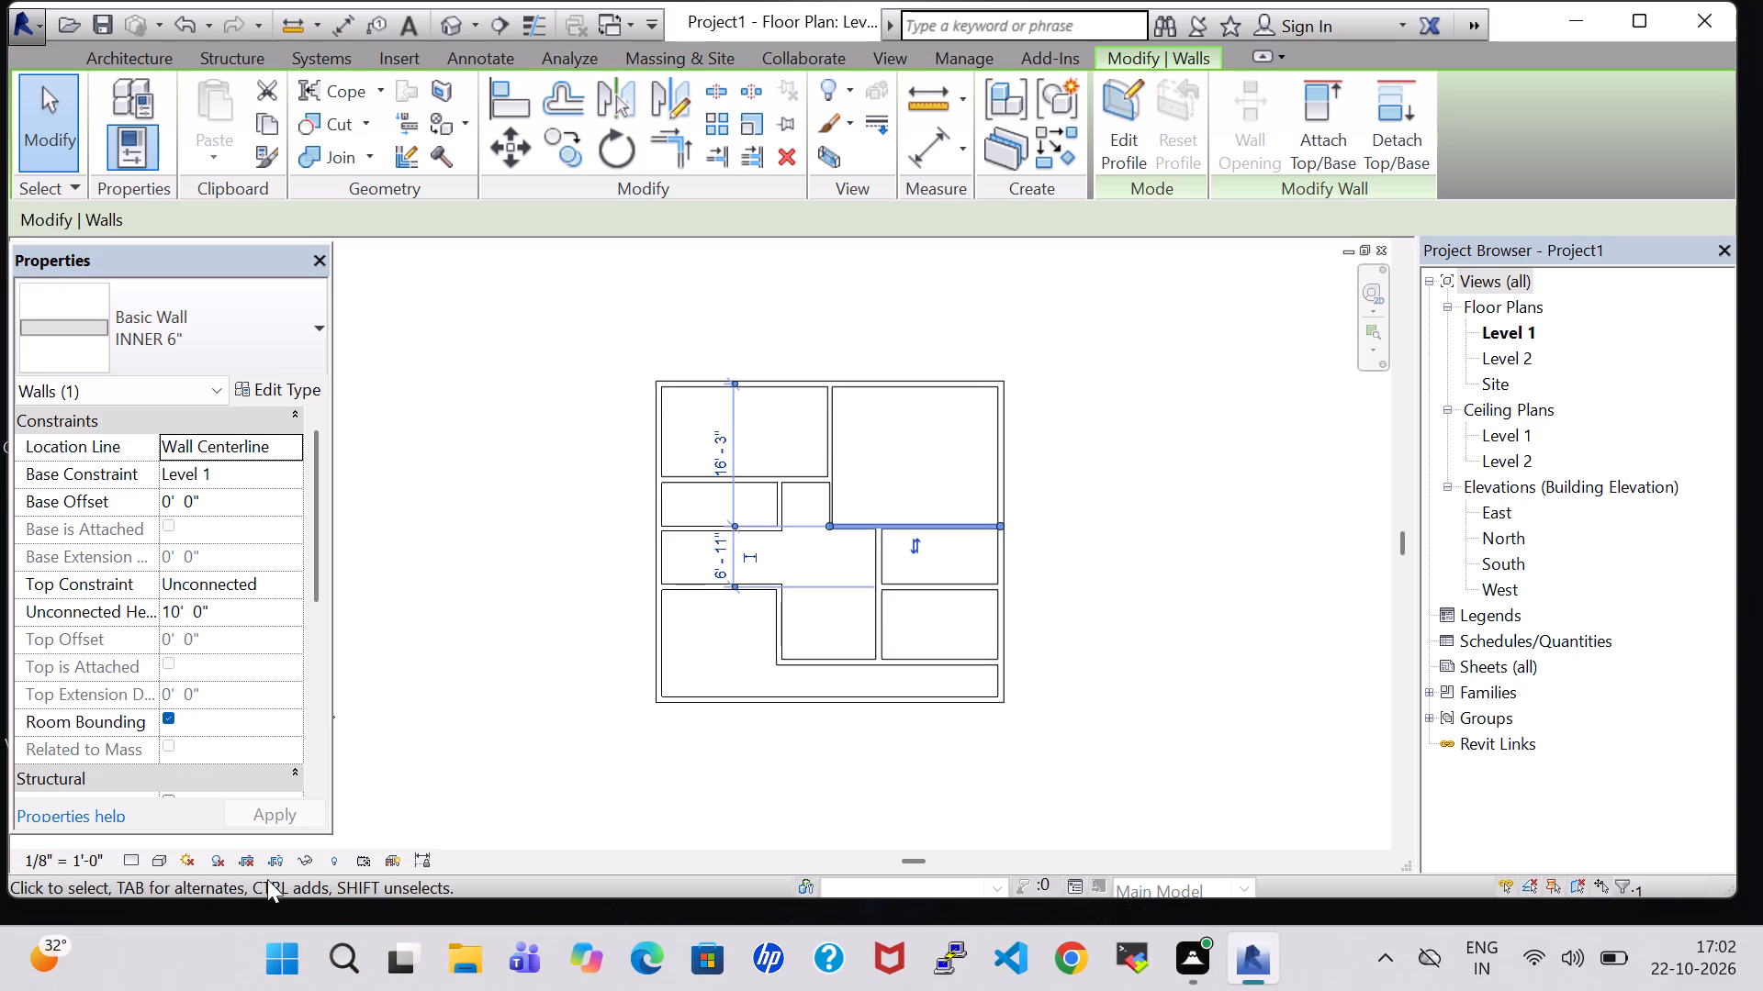
pyautogui.click(880, 569)
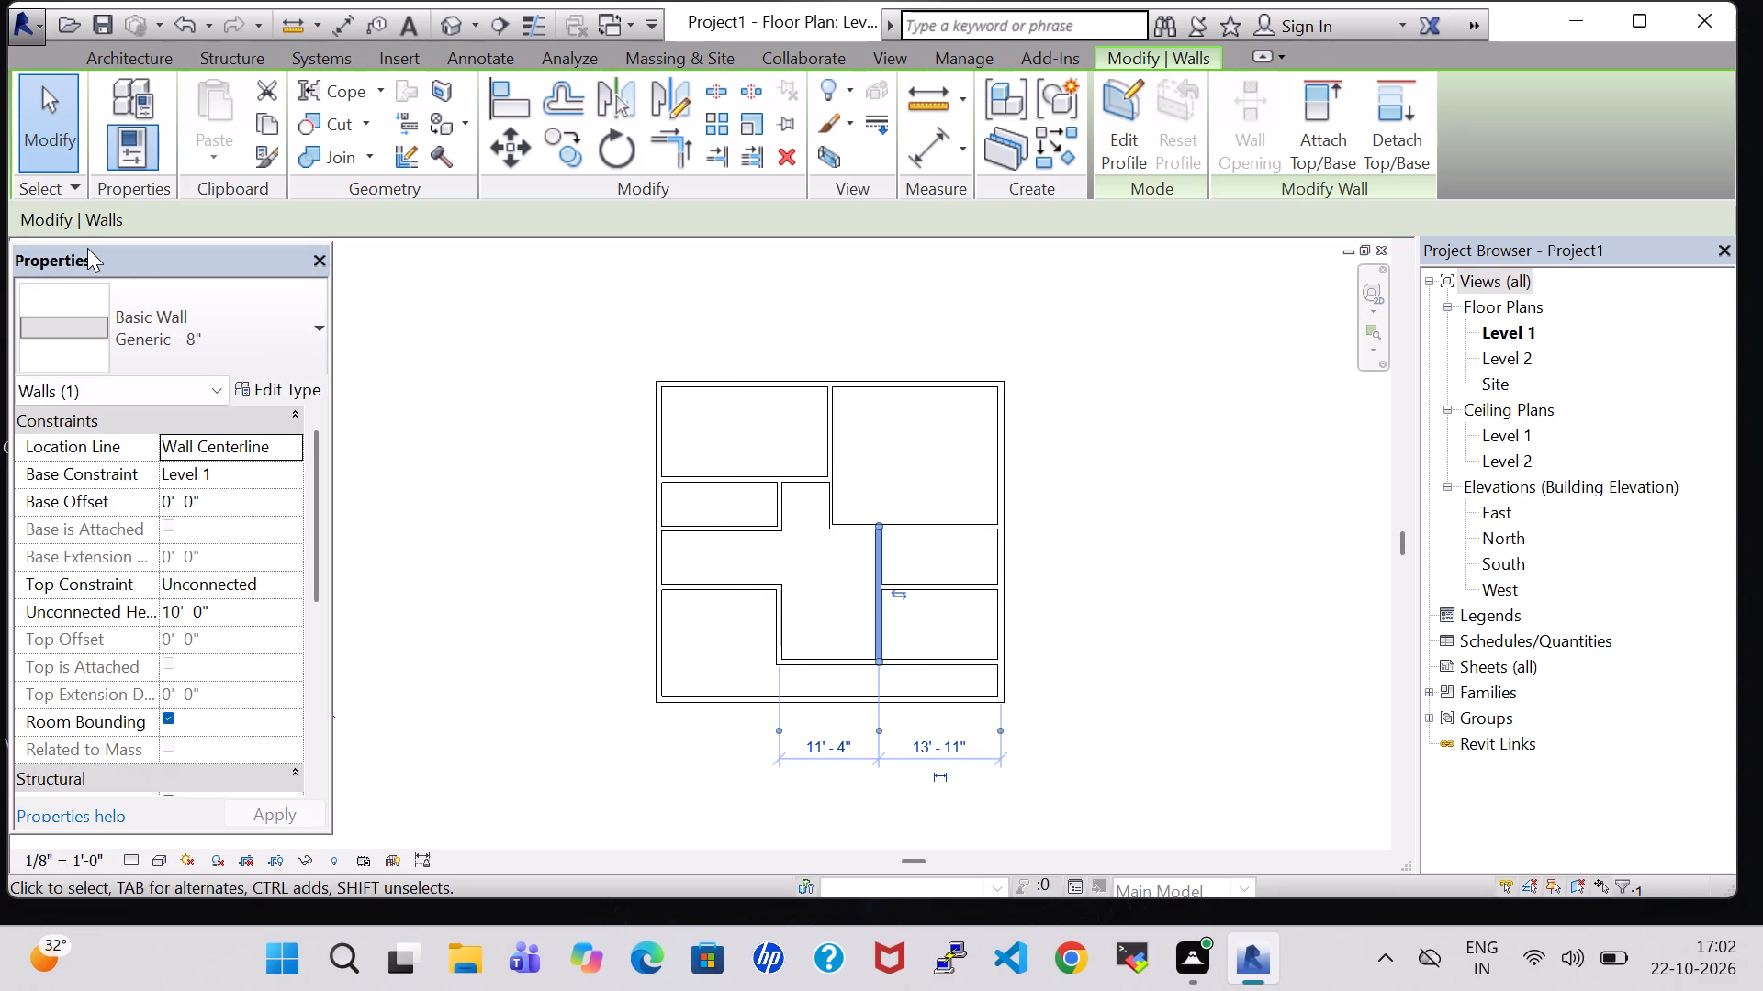
pyautogui.click(147, 308)
pyautogui.click(234, 961)
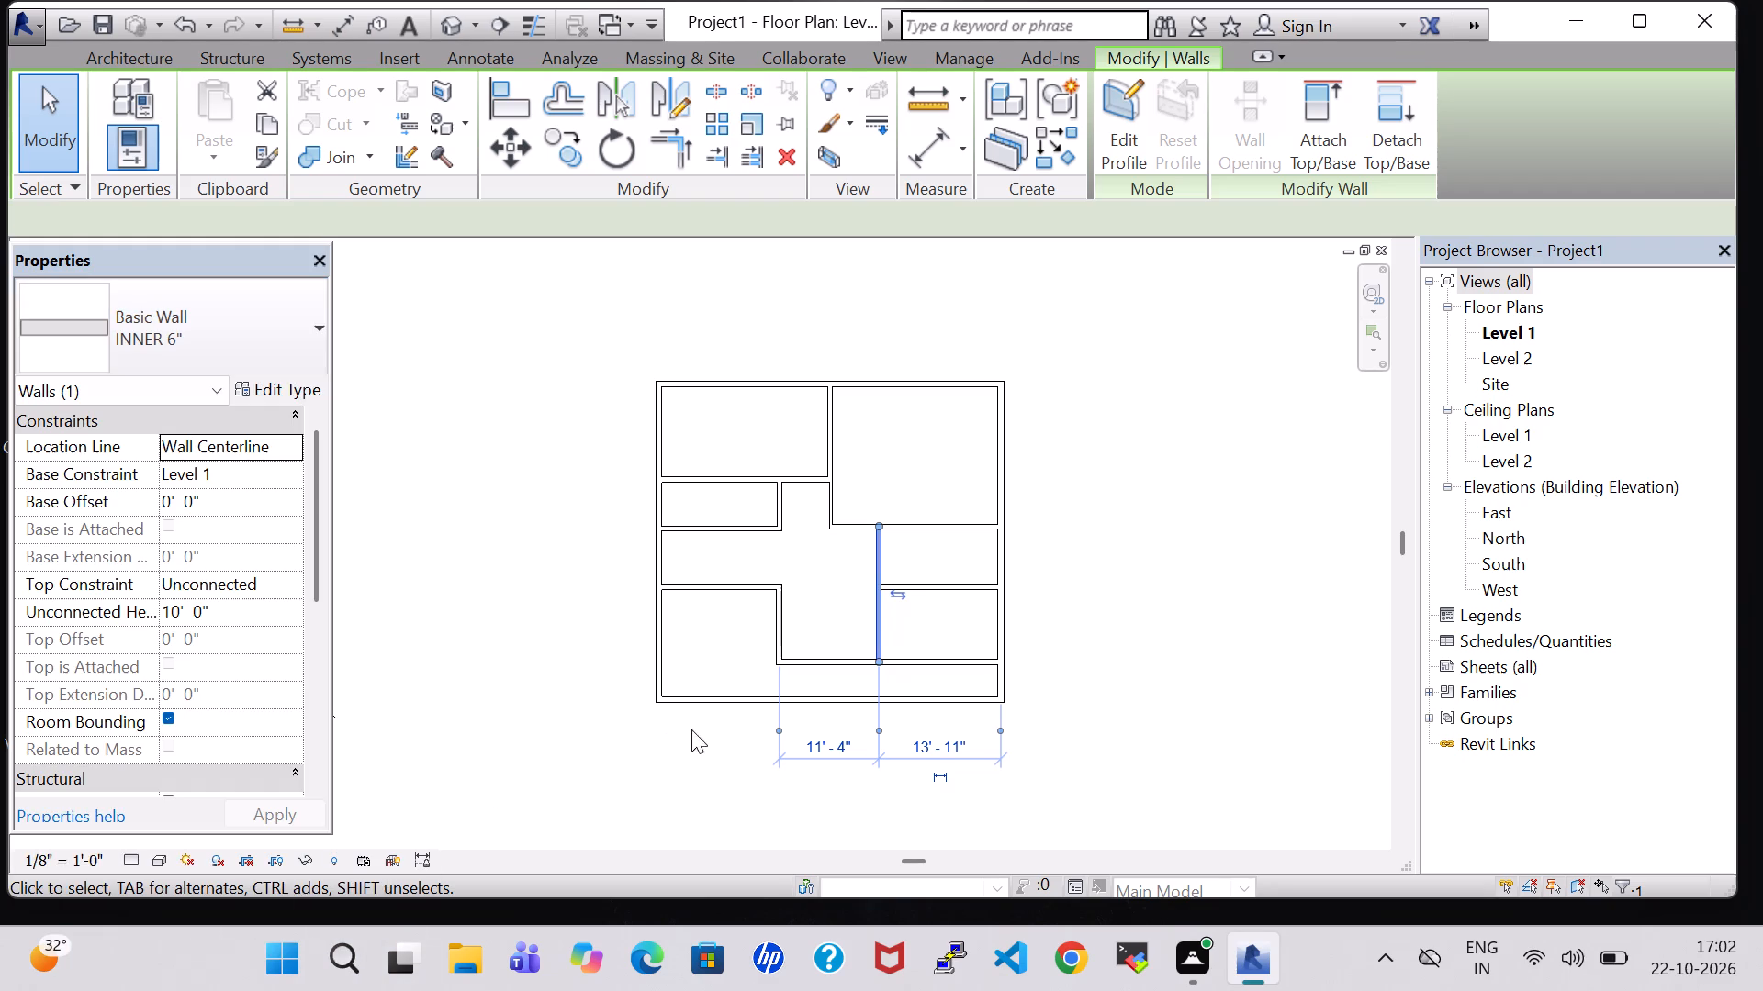
# Change the horizontal partition between the two lower-right rooms and the long horizontal partition beneath them to INNER 6".
pyautogui.click(935, 590)
pyautogui.click(211, 352)
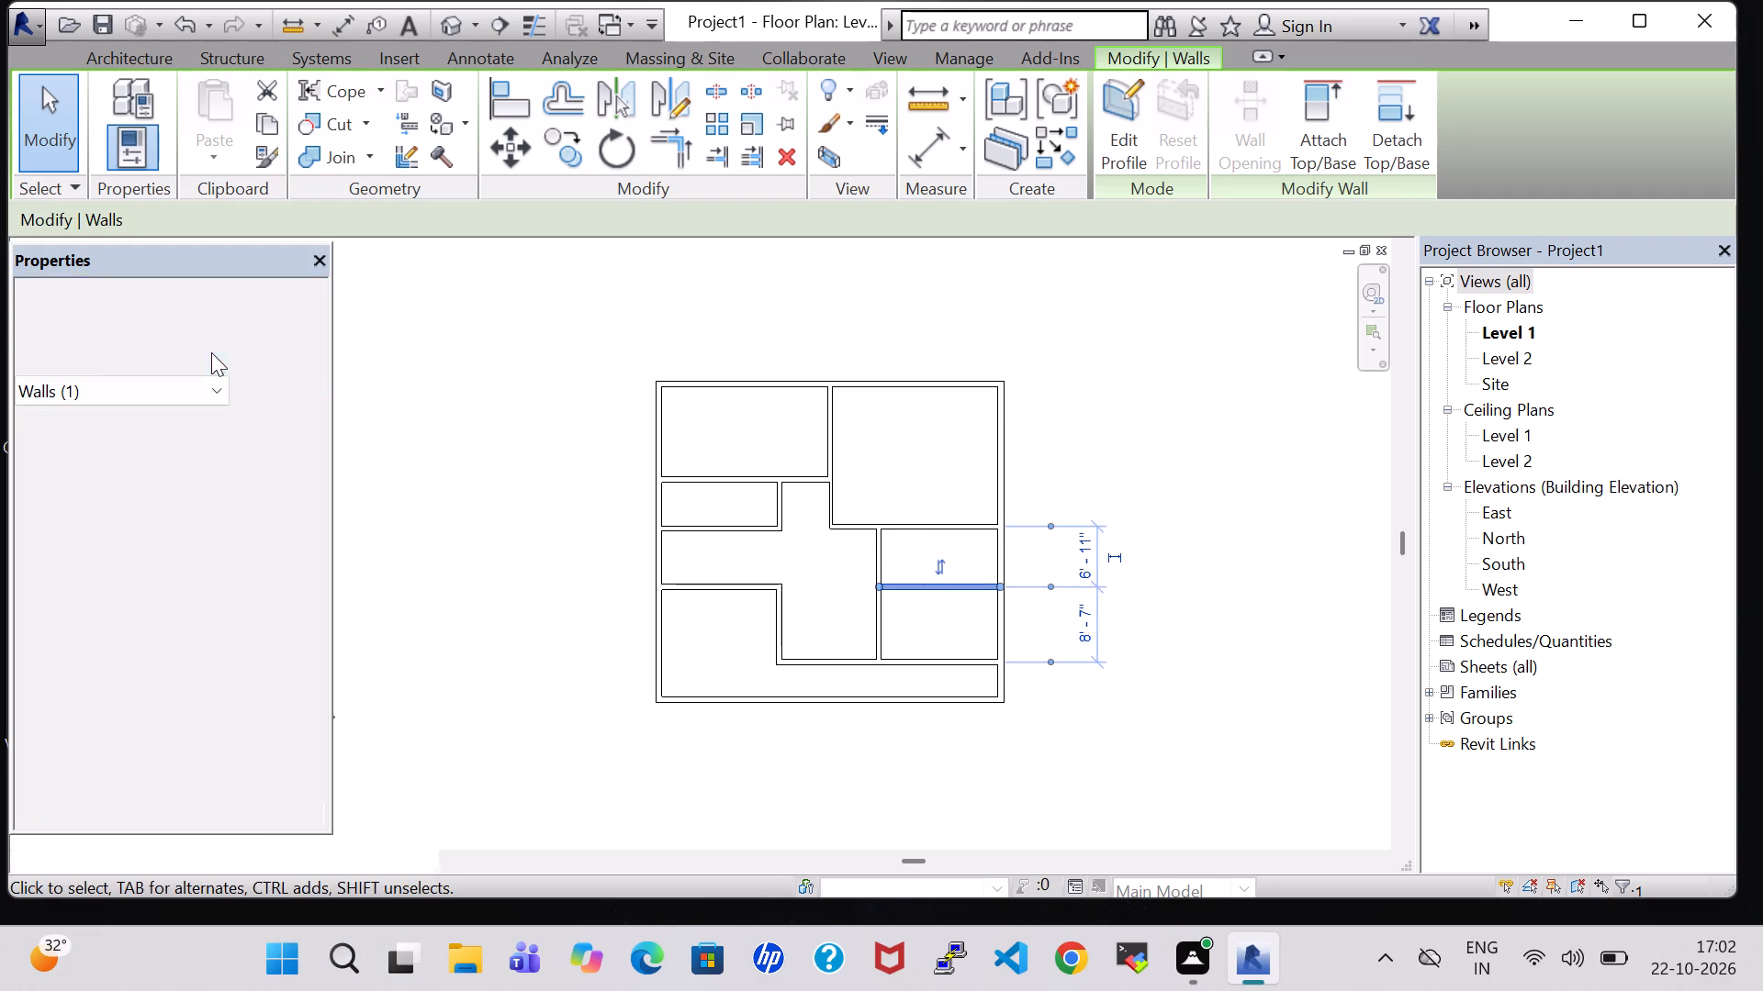
pyautogui.click(202, 953)
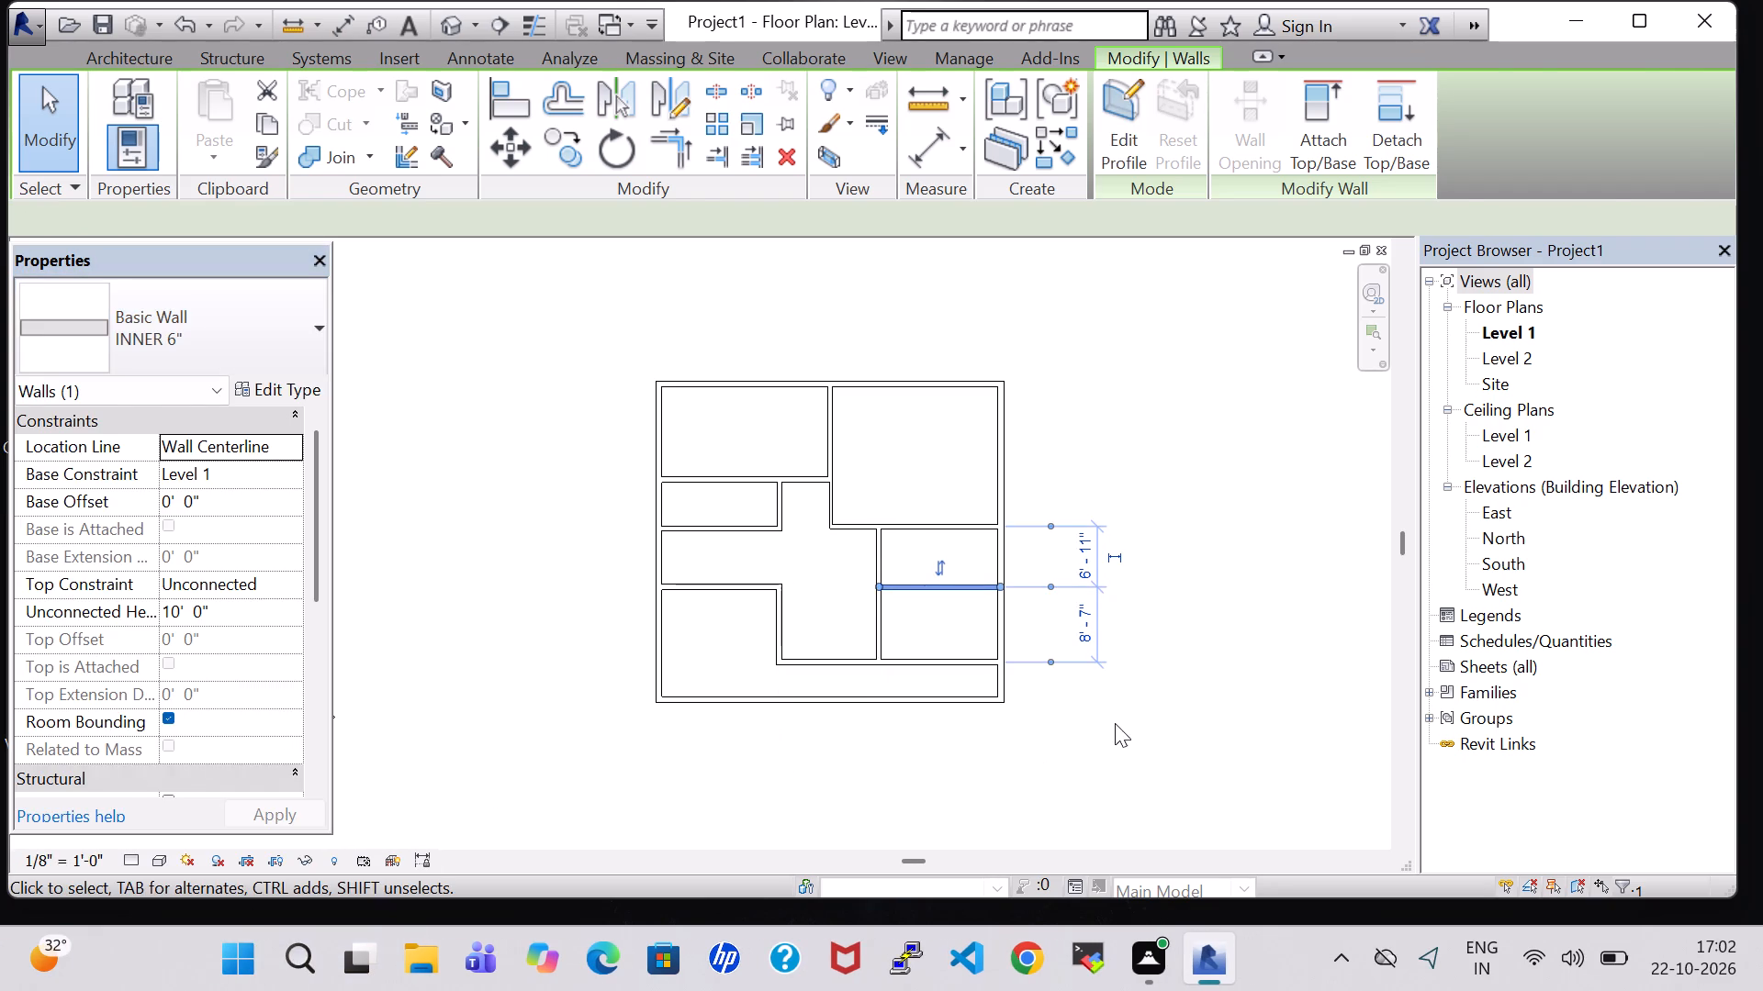
pyautogui.click(1116, 723)
pyautogui.click(945, 670)
pyautogui.click(210, 332)
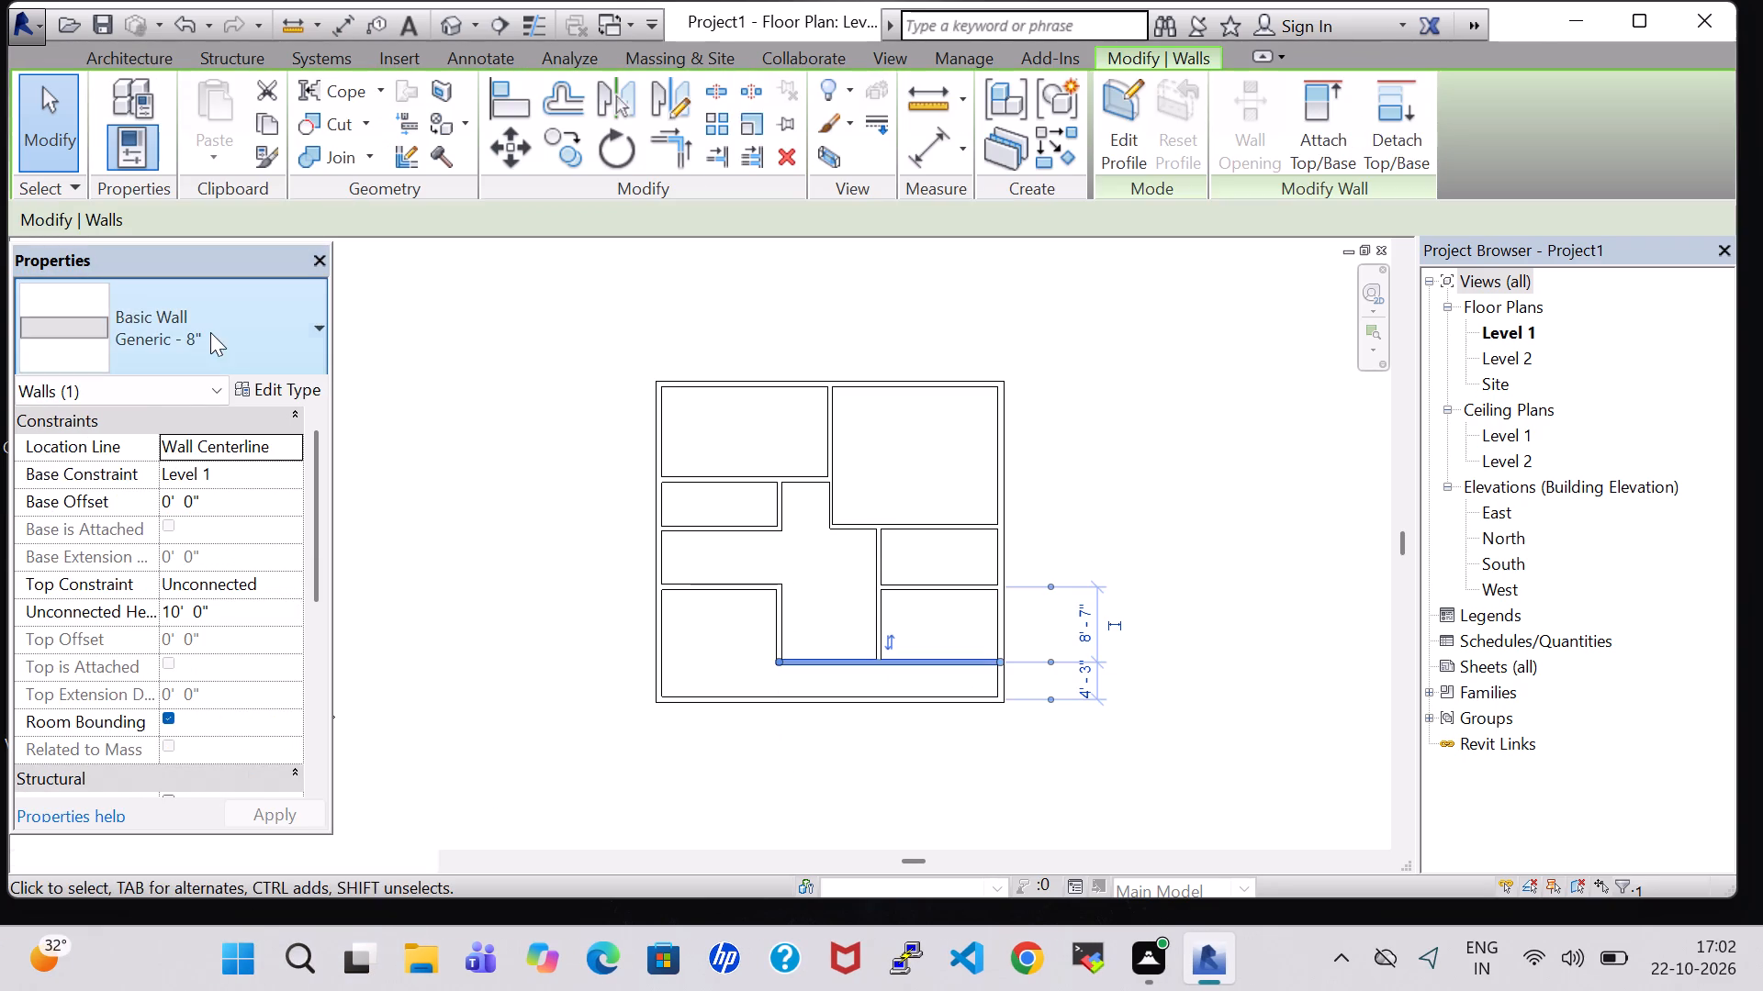
pyautogui.click(165, 974)
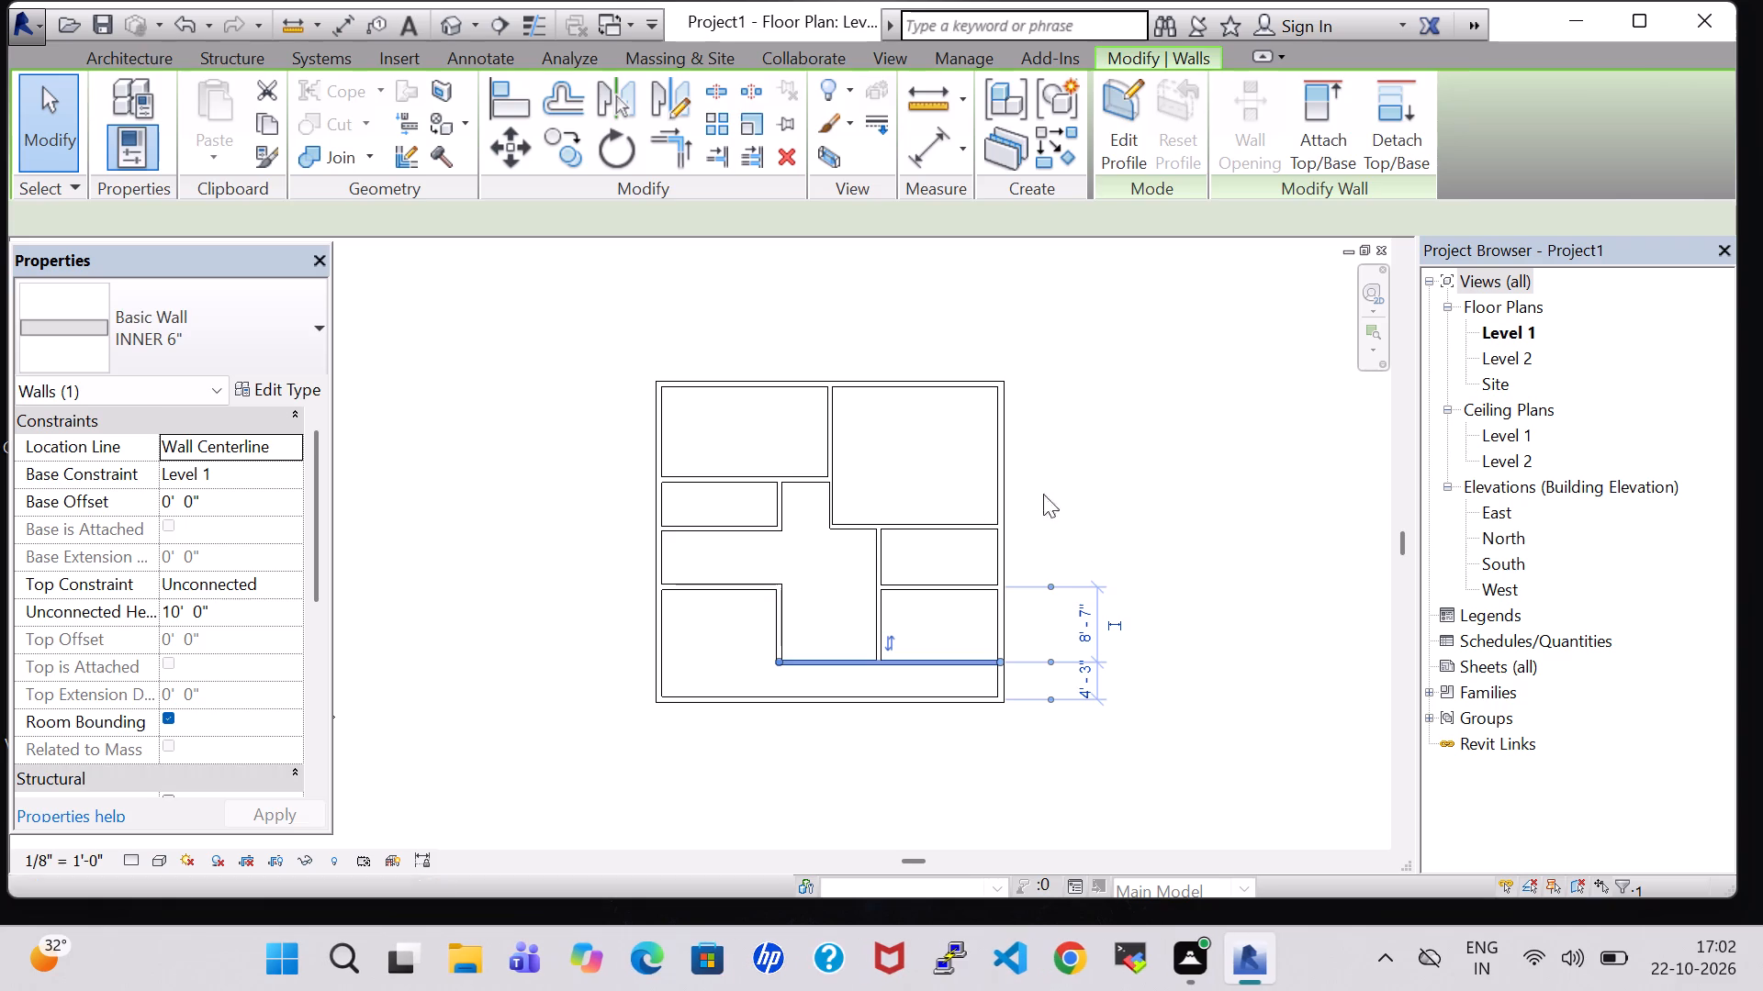
pyautogui.click(1090, 487)
# Change the lower-left room's vertical partition and its upper horizontal partition to INNER 6".
pyautogui.click(781, 607)
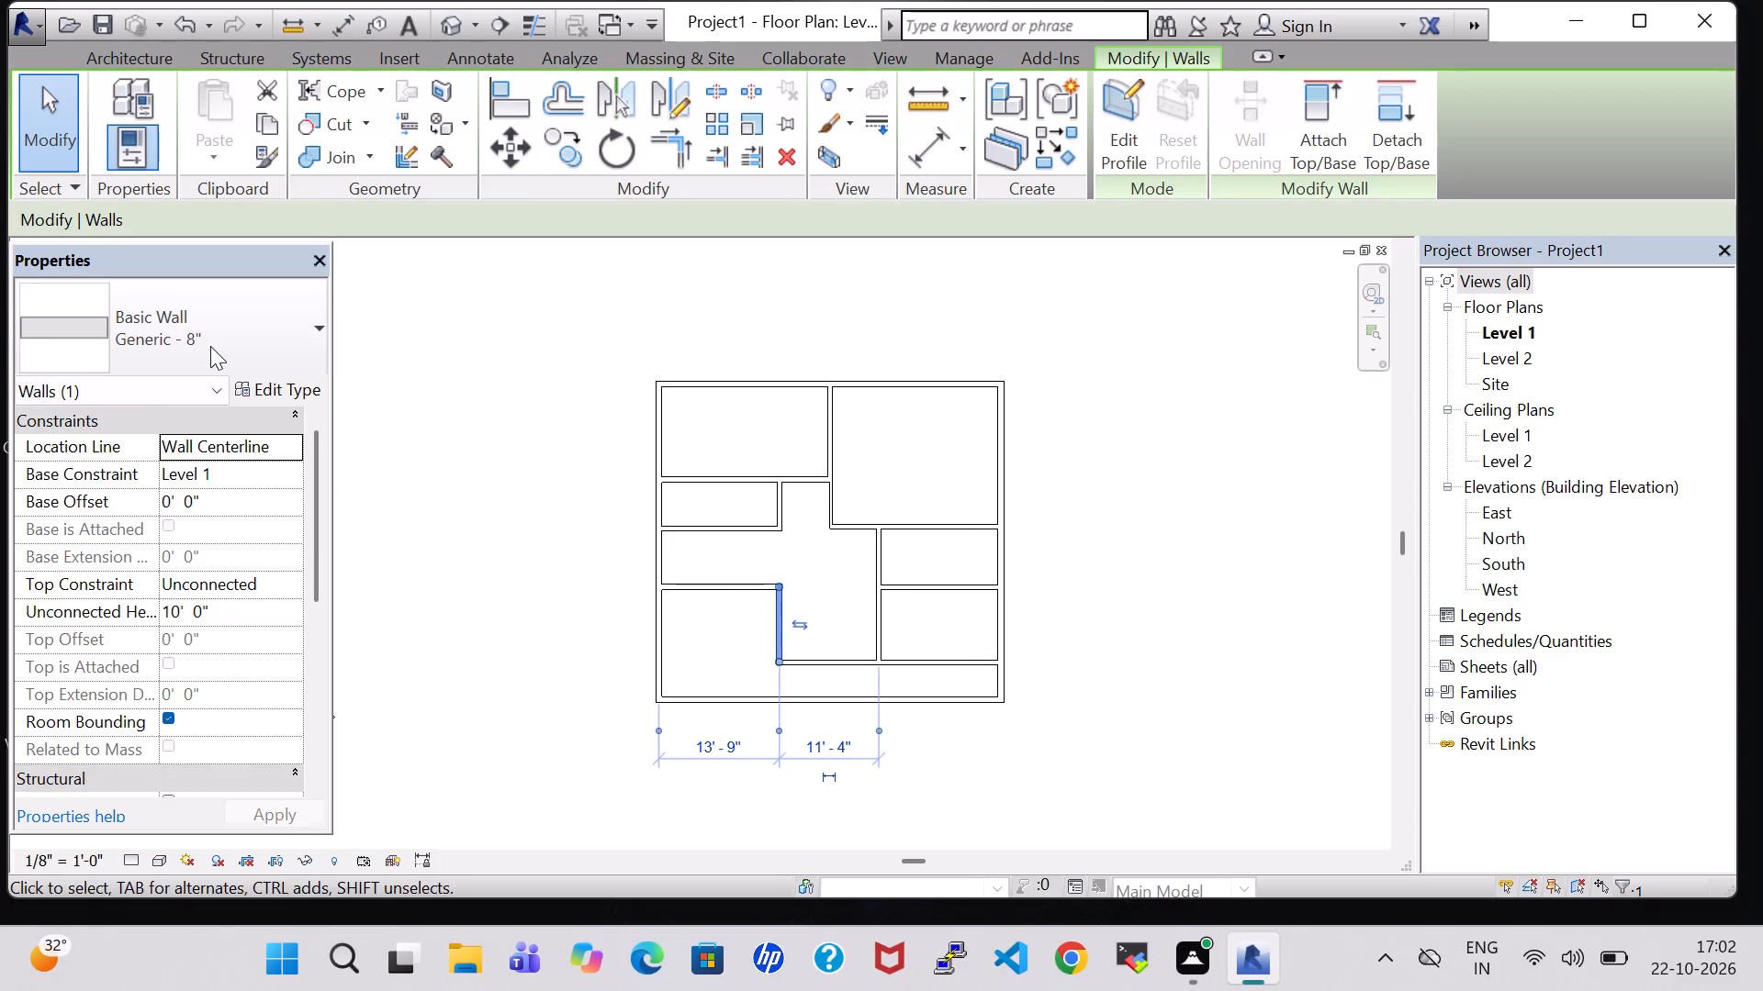
pyautogui.click(210, 346)
pyautogui.click(187, 972)
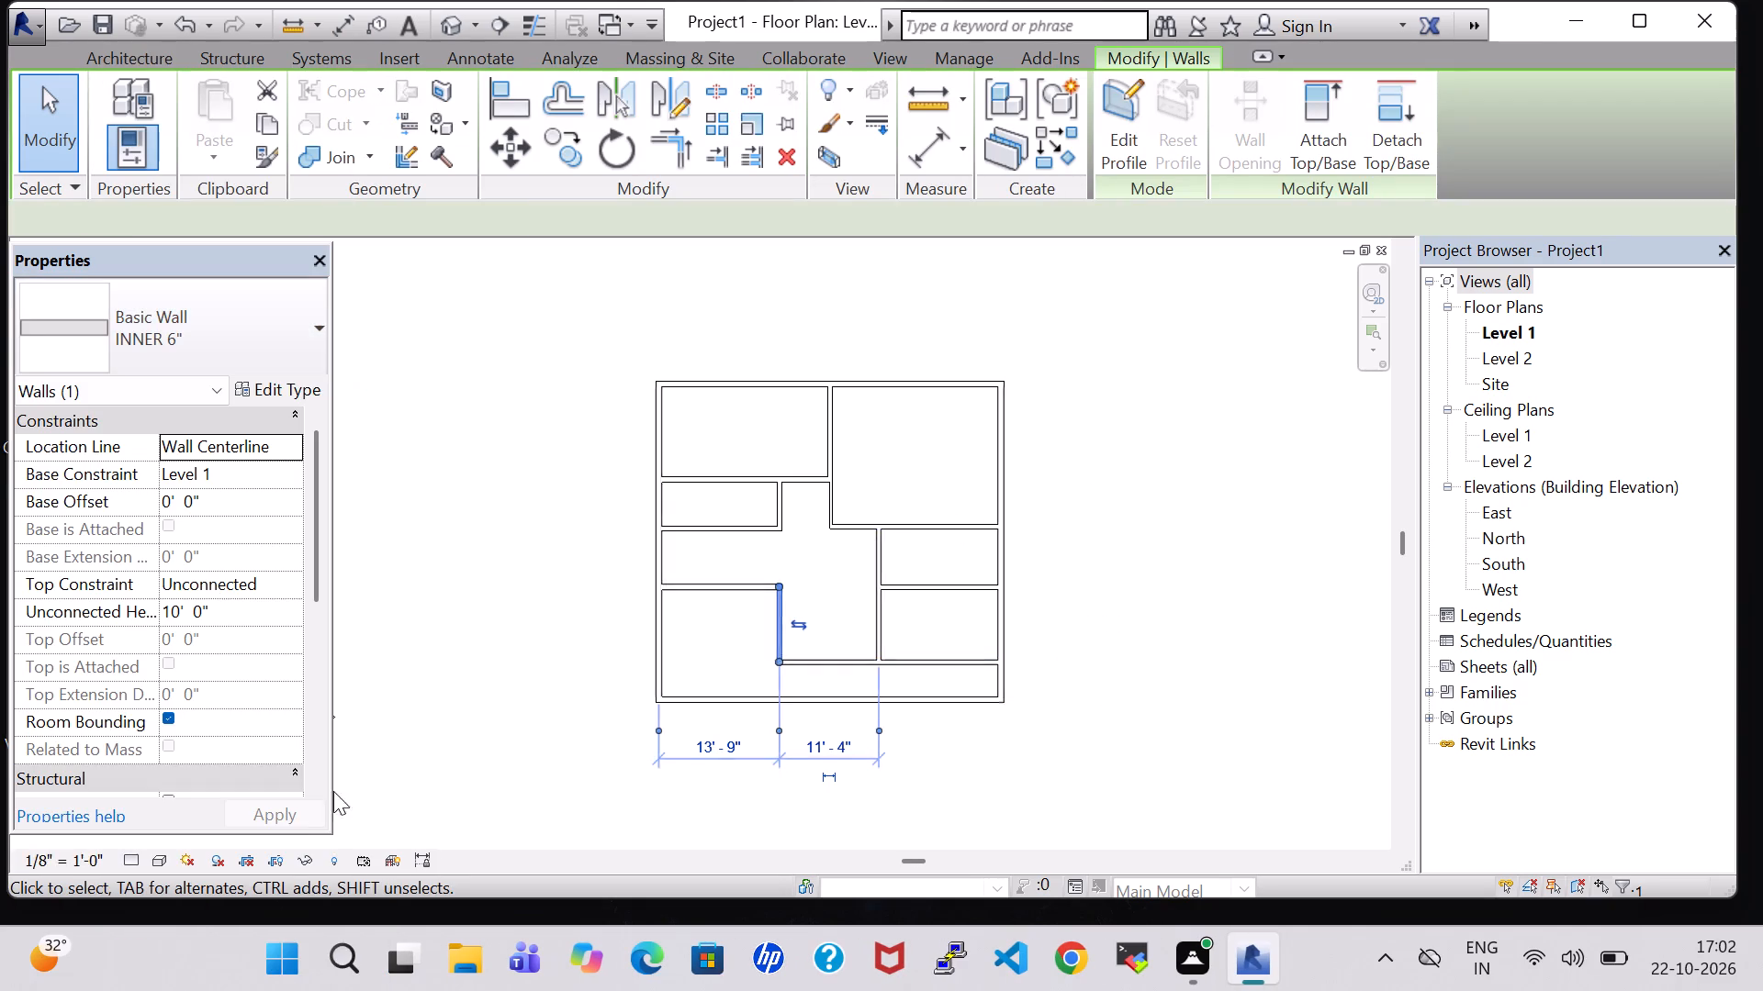
pyautogui.click(718, 596)
pyautogui.click(225, 316)
pyautogui.click(213, 970)
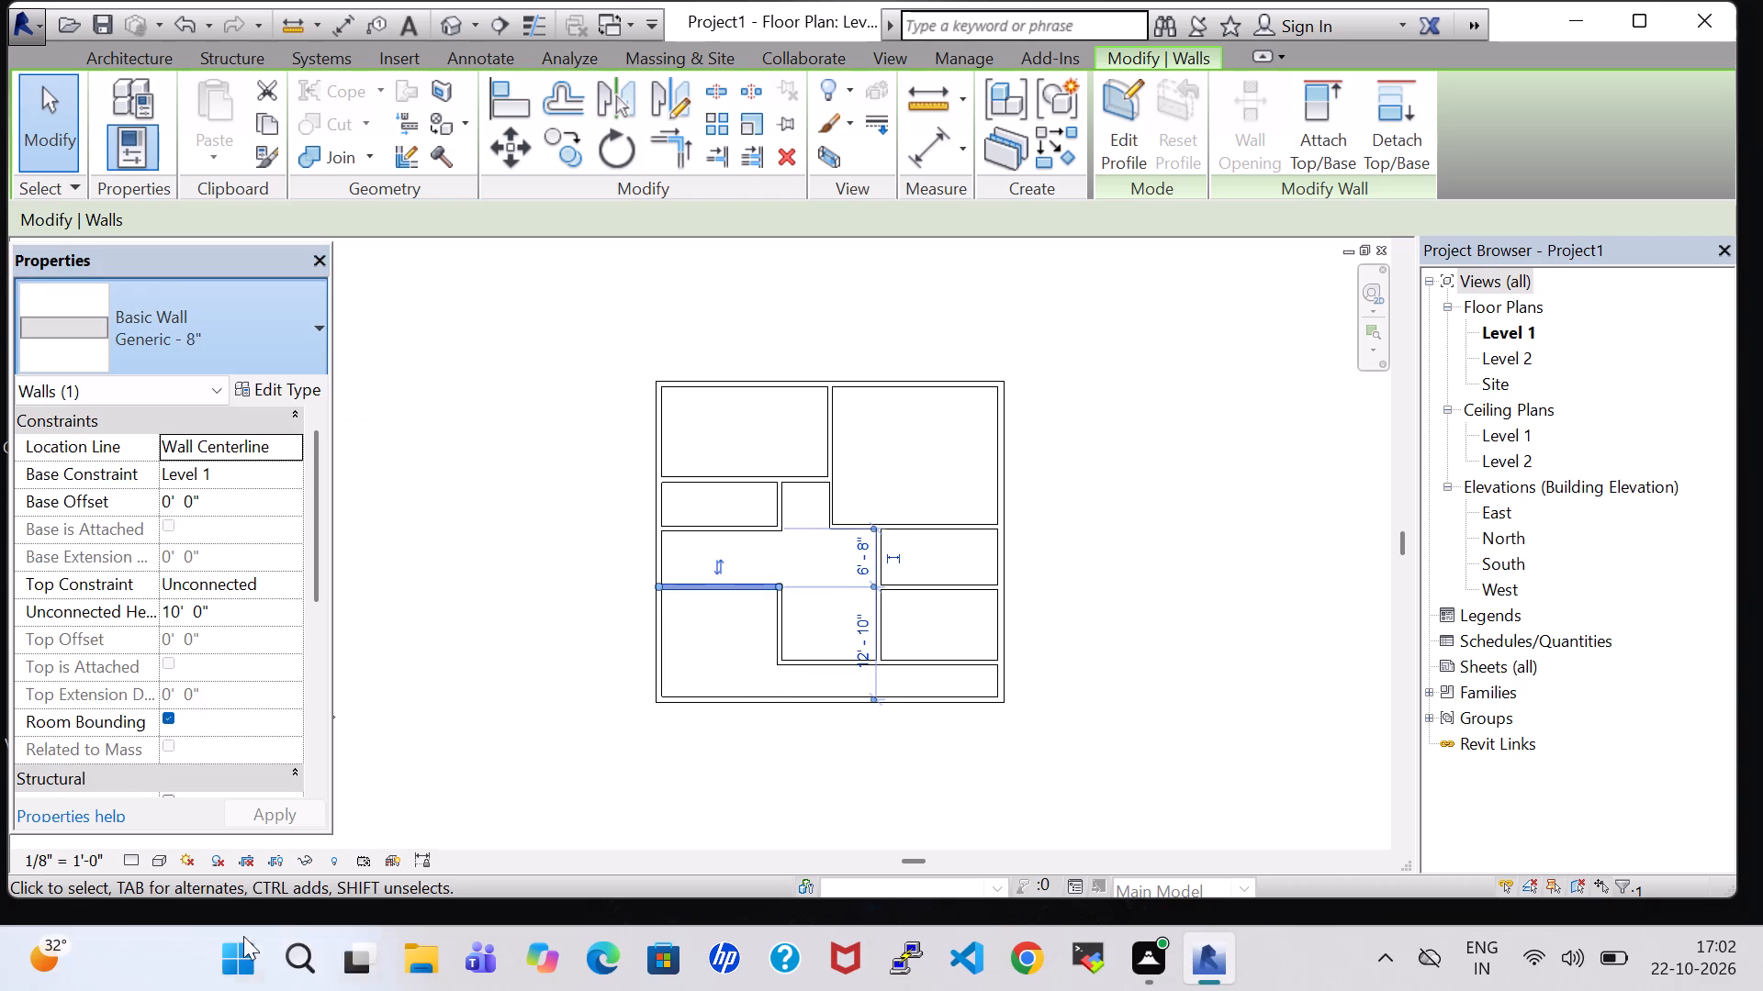
pyautogui.click(1197, 544)
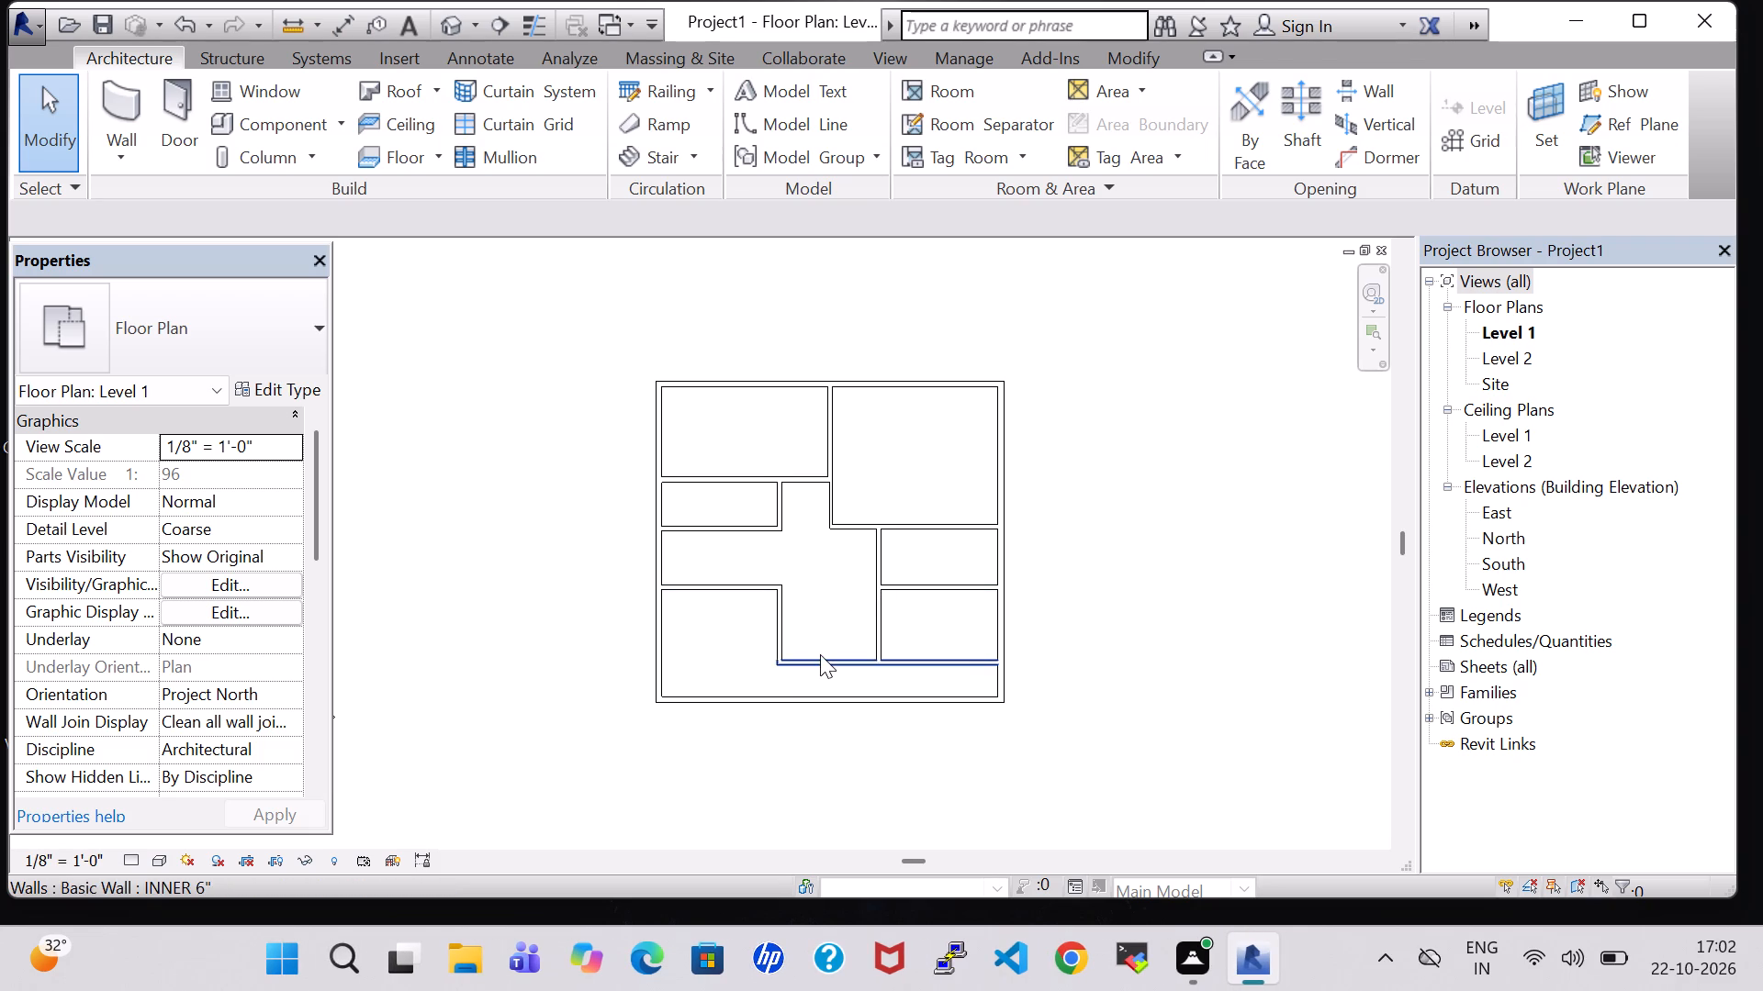
# Draw a horizontal wall about 11'-4" long from the long vertical partition to the corner of the lower-left room's partitions.
pyautogui.click(138, 114)
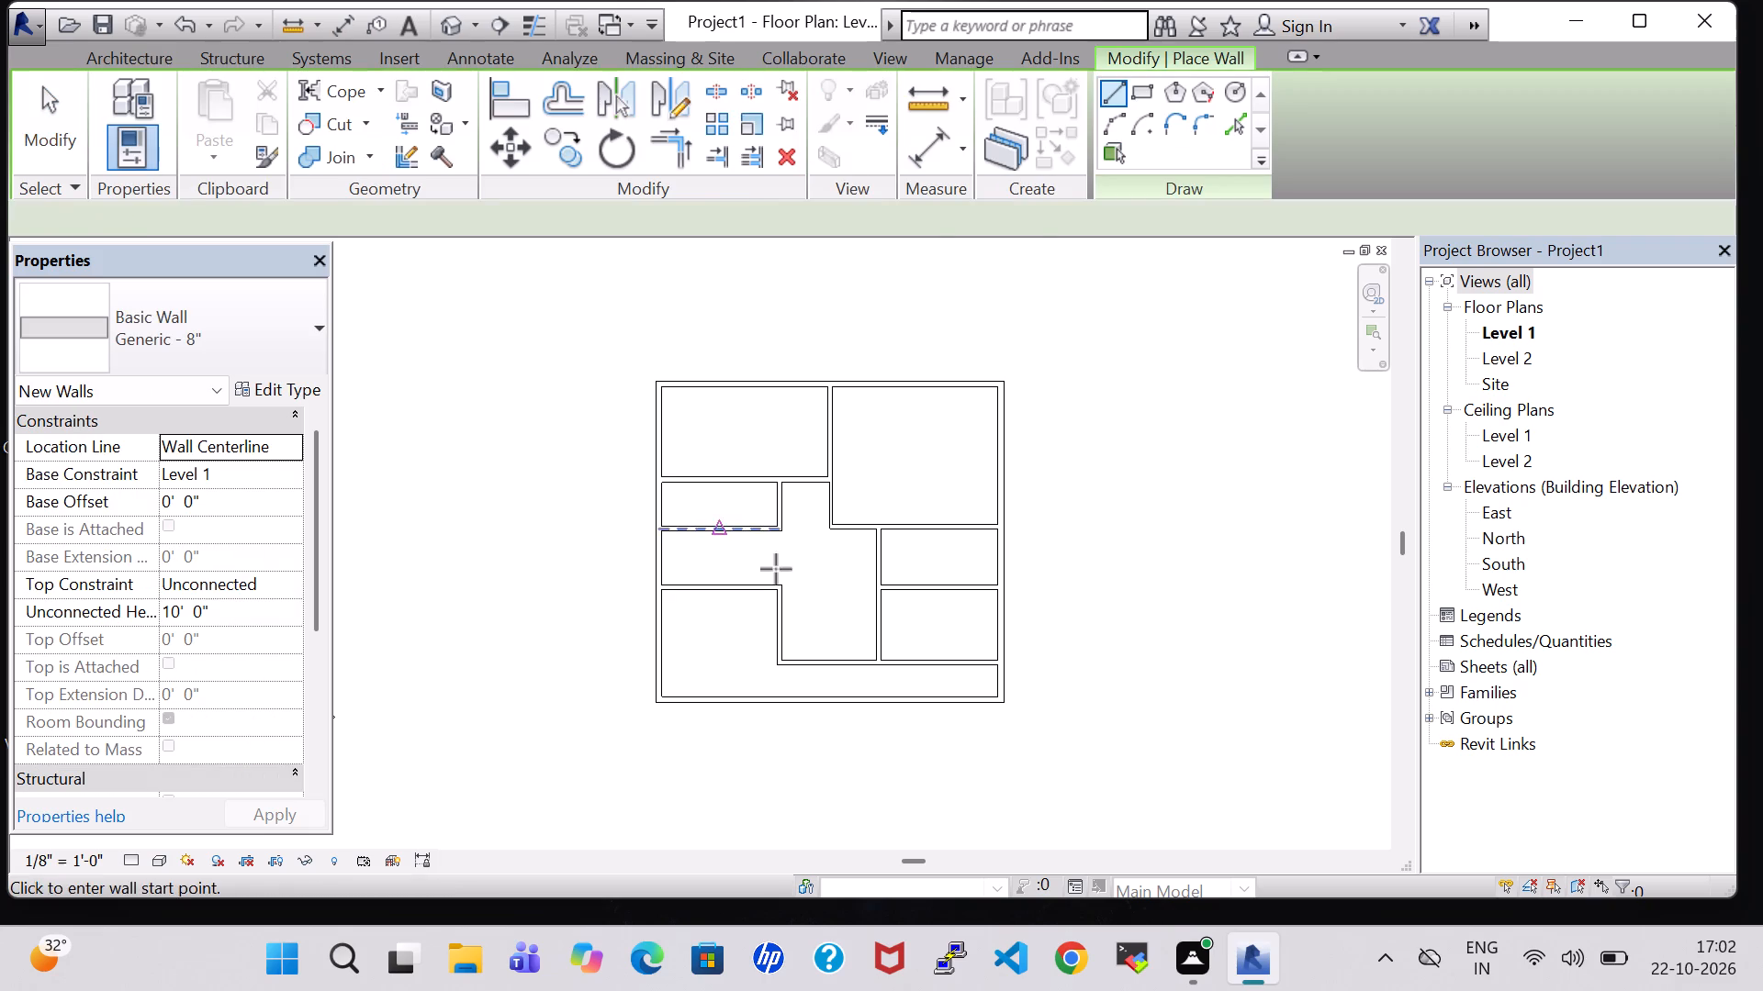
pyautogui.click(879, 589)
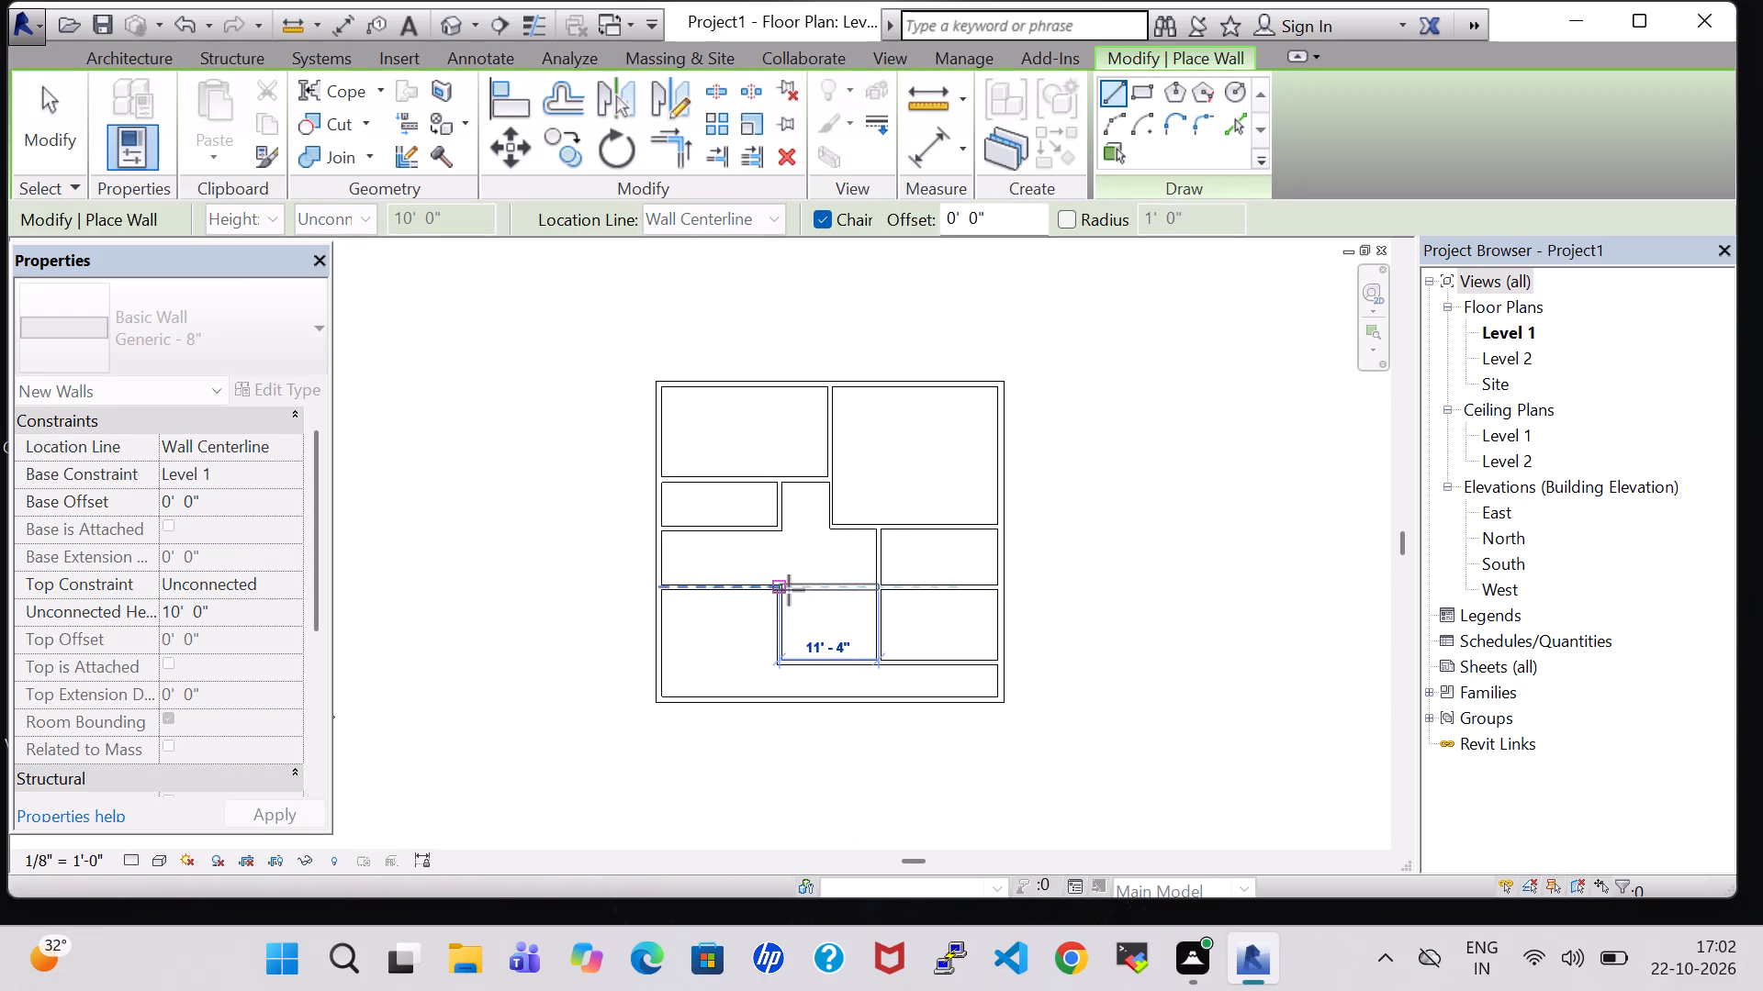
pyautogui.click(780, 591)
pyautogui.press('Escape')
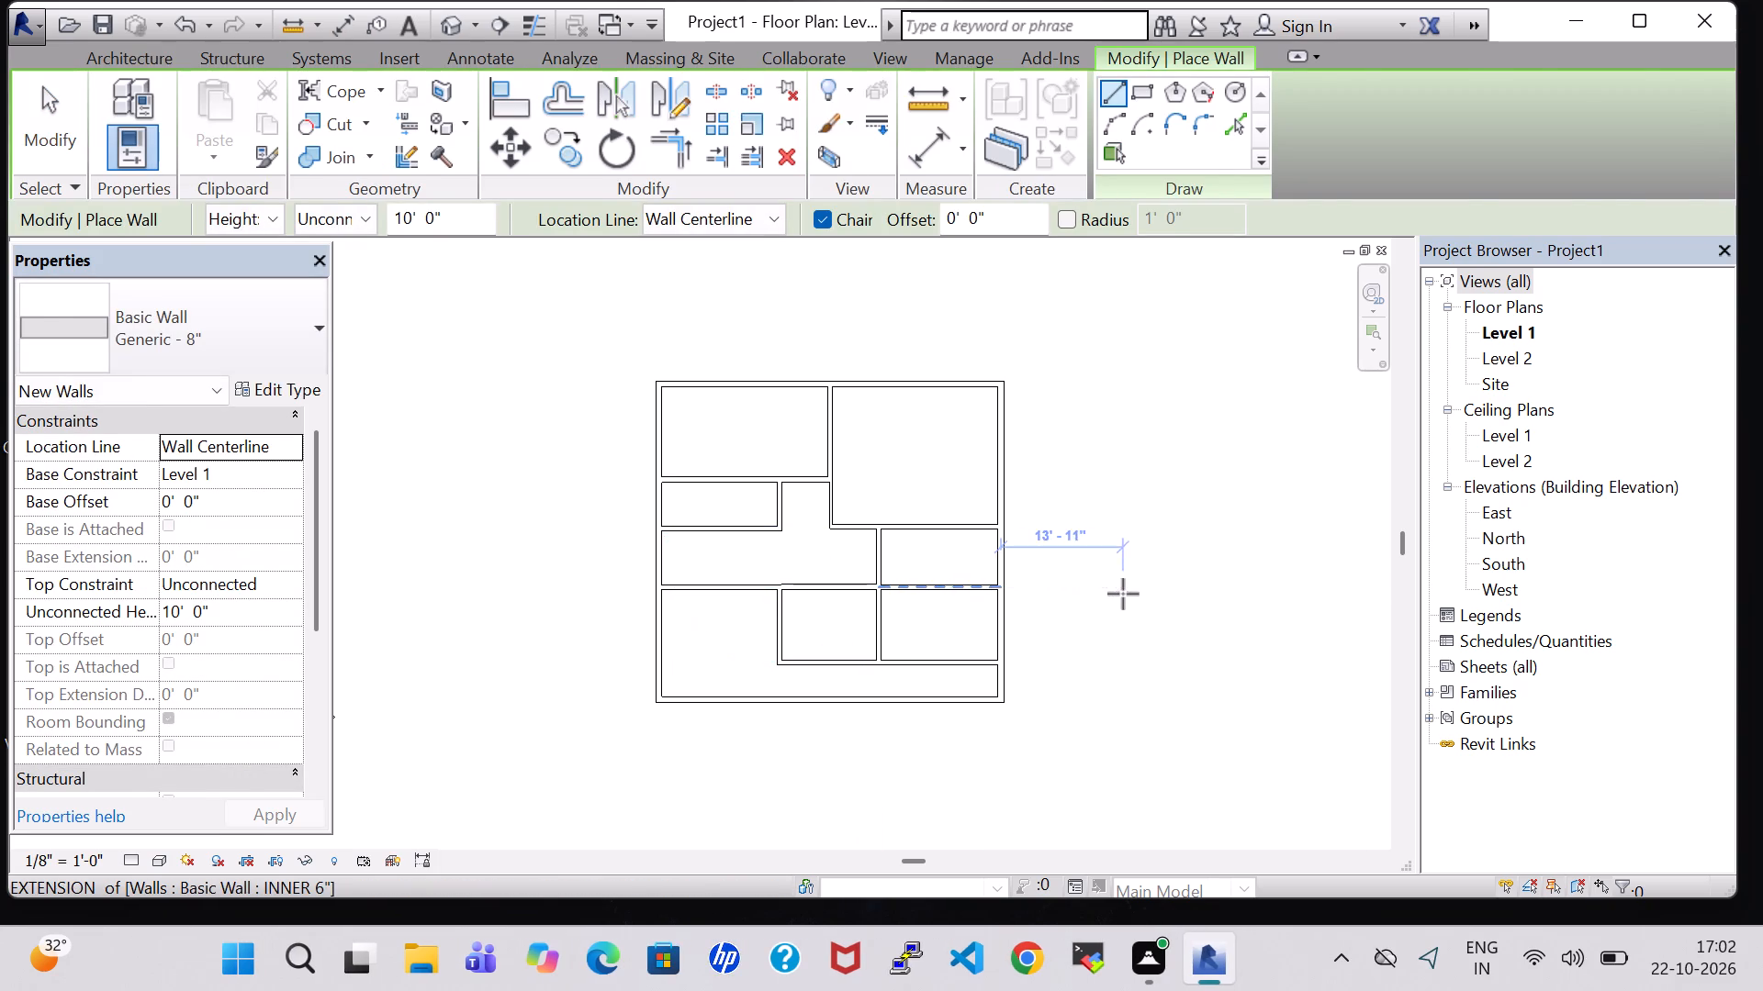
pyautogui.press('Escape')
# Delete the short vertical partition between the lower-left area and the room beside it.
pyautogui.click(777, 632)
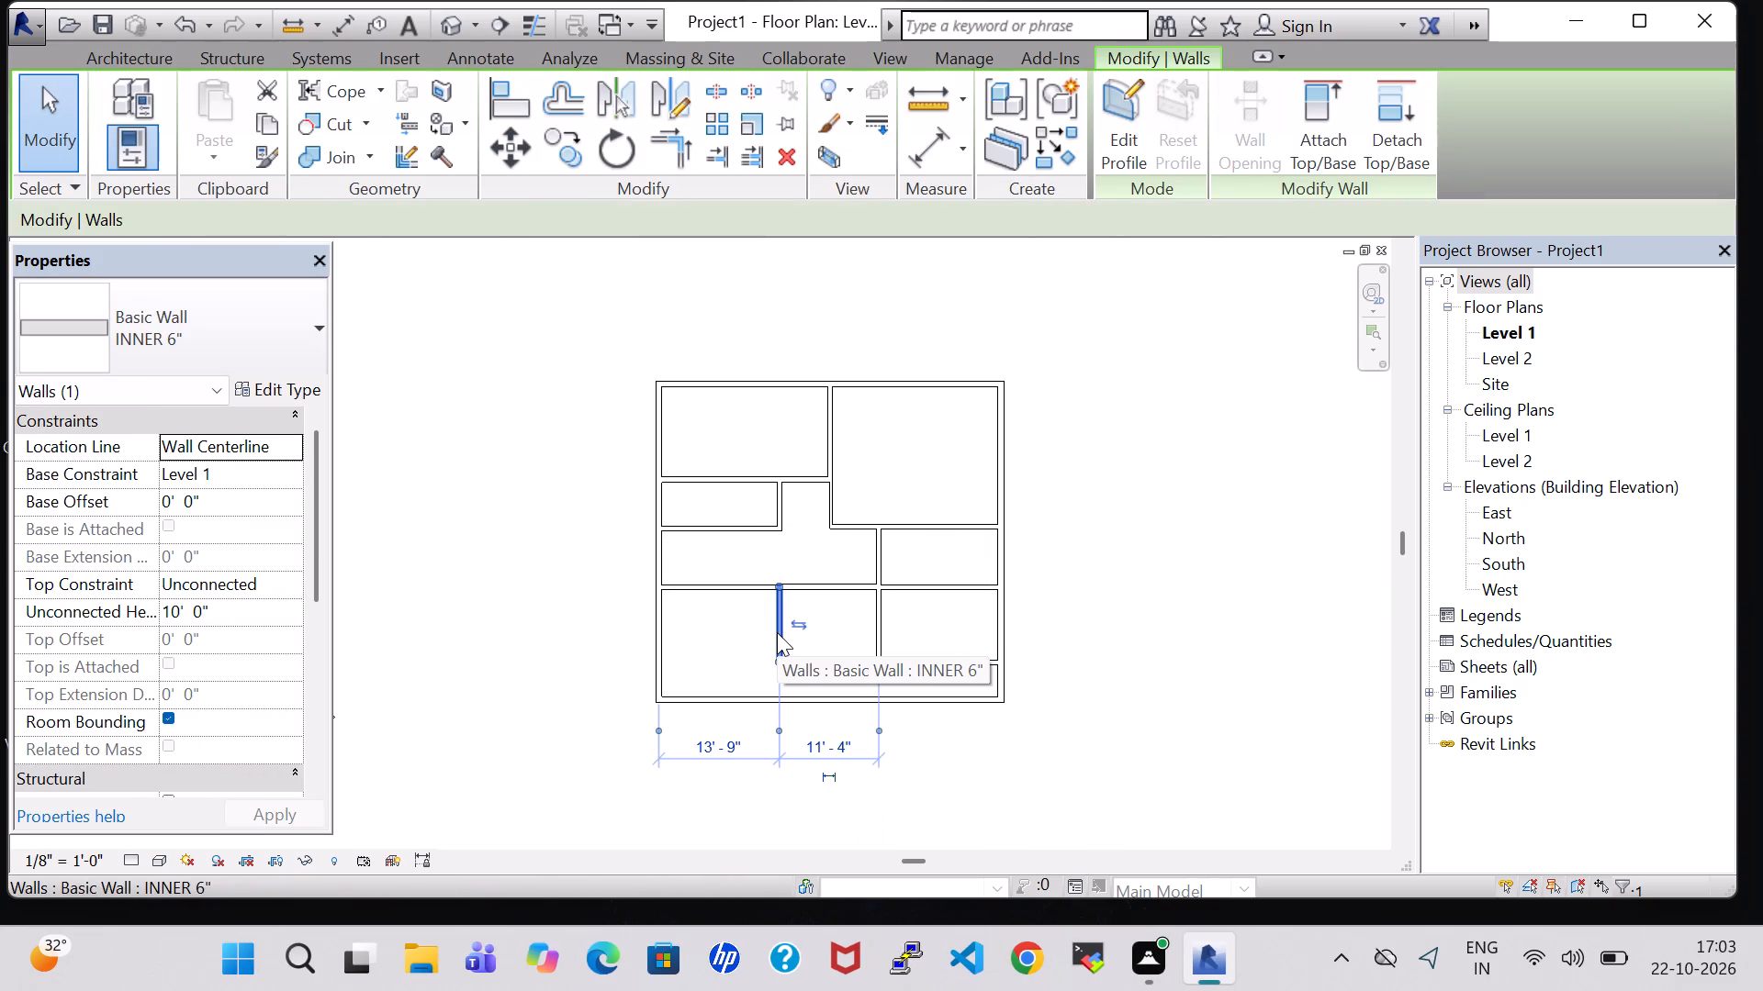
pyautogui.press('BackSpace')
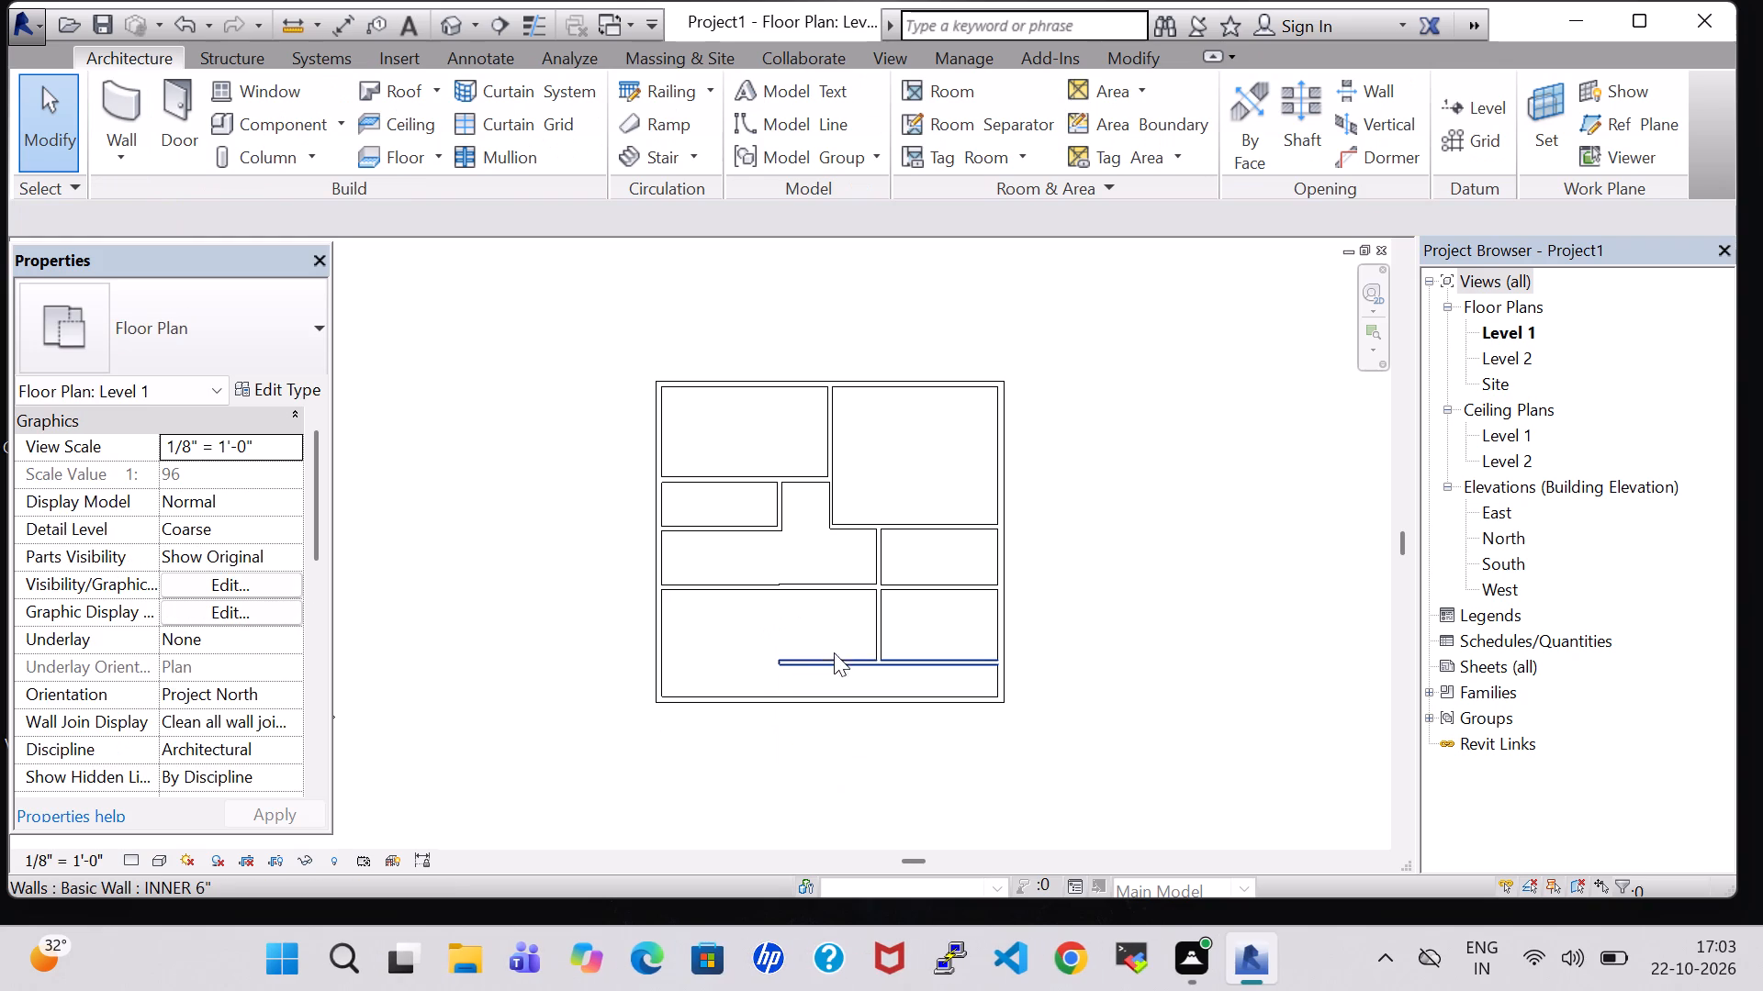
# Split the lowest horizontal partition where it meets the long vertical partition, and delete the segment on the left side of the split.
pyautogui.click(1139, 56)
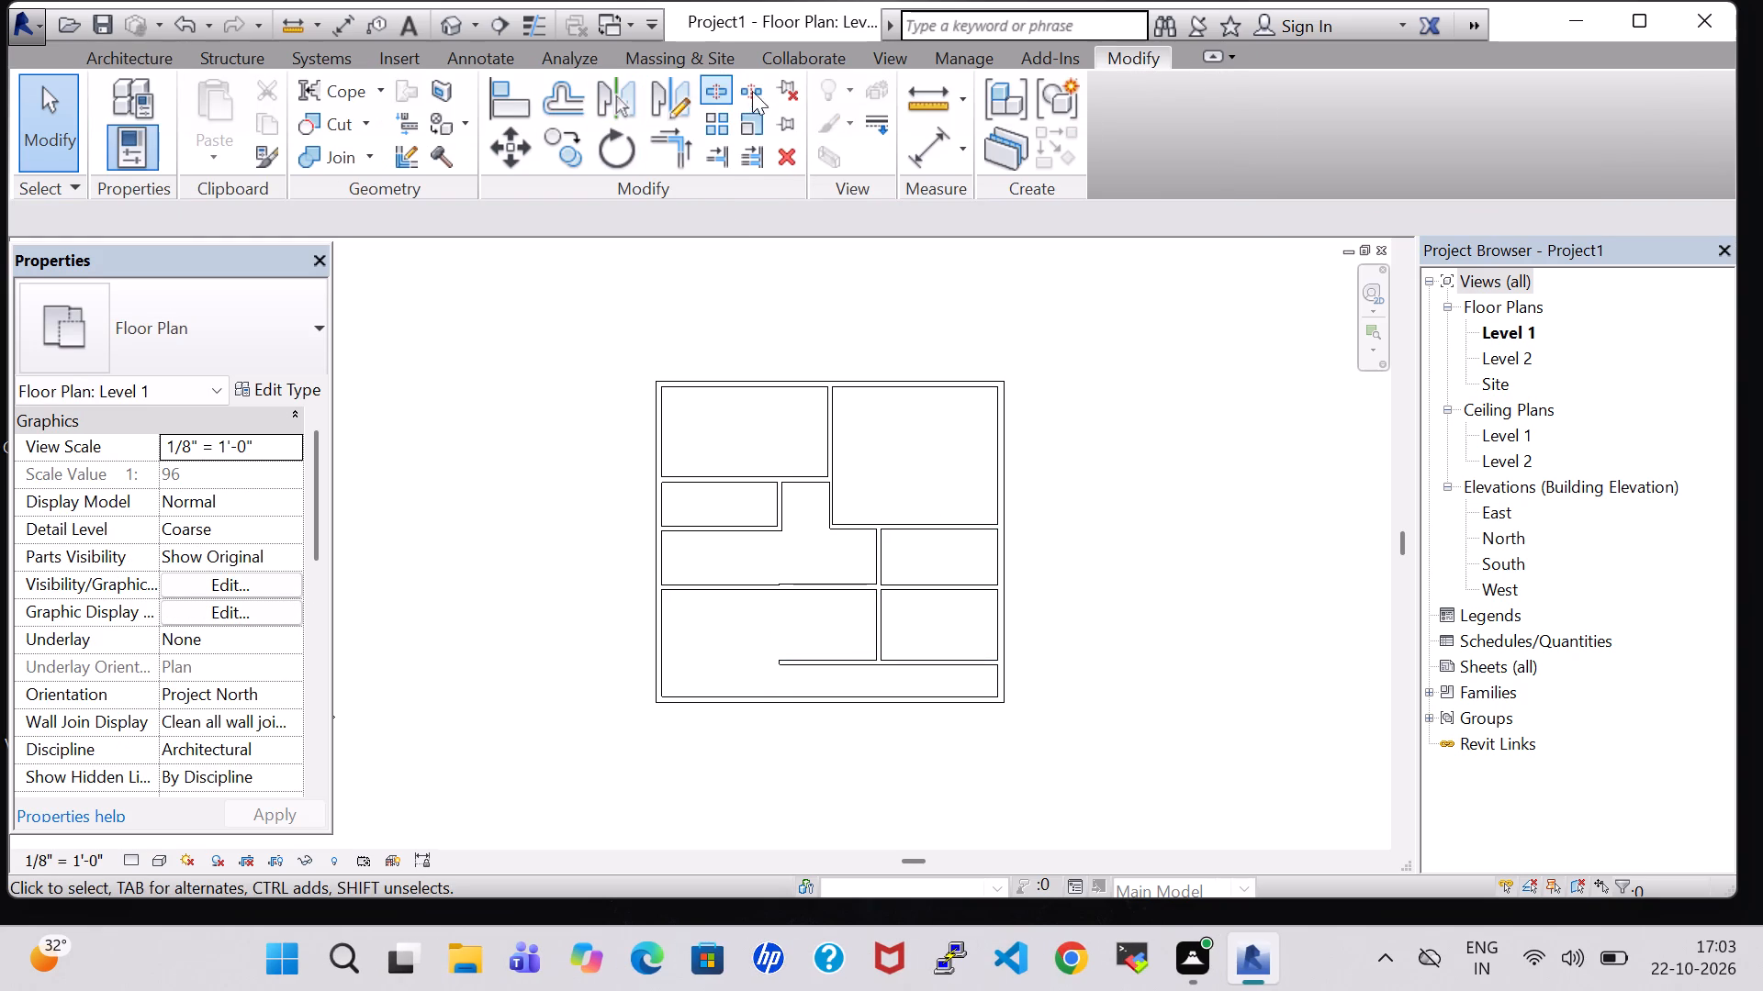
pyautogui.click(713, 87)
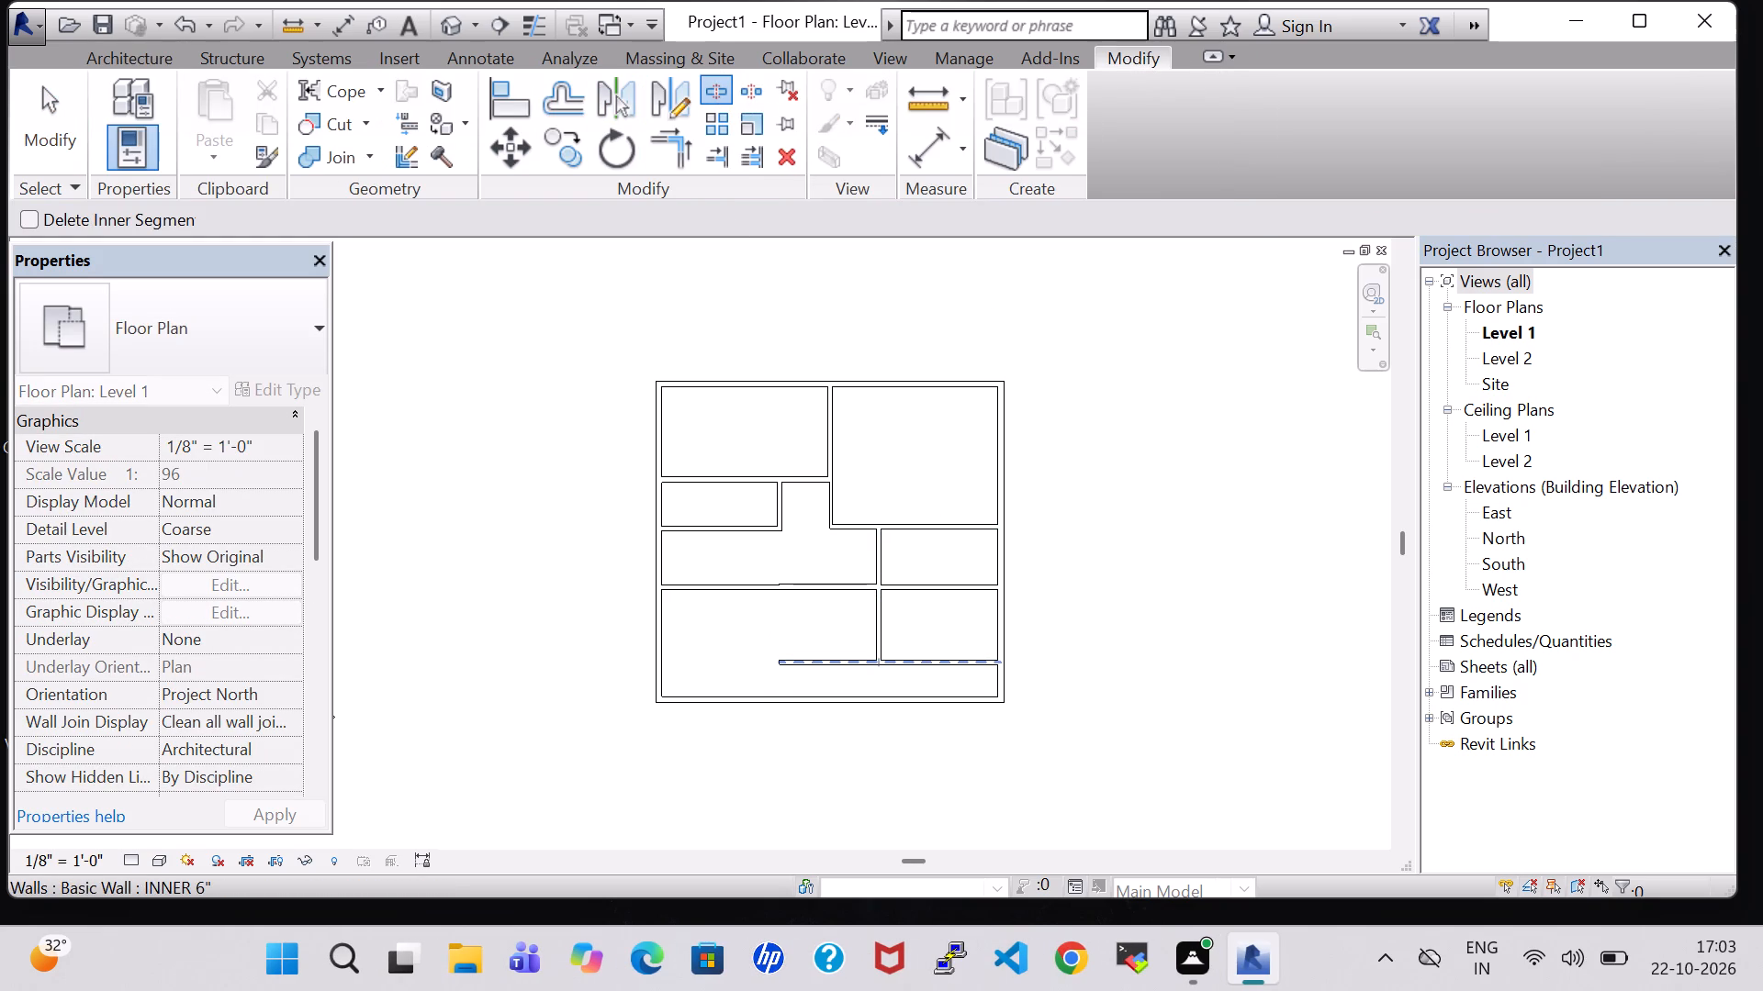
pyautogui.click(881, 661)
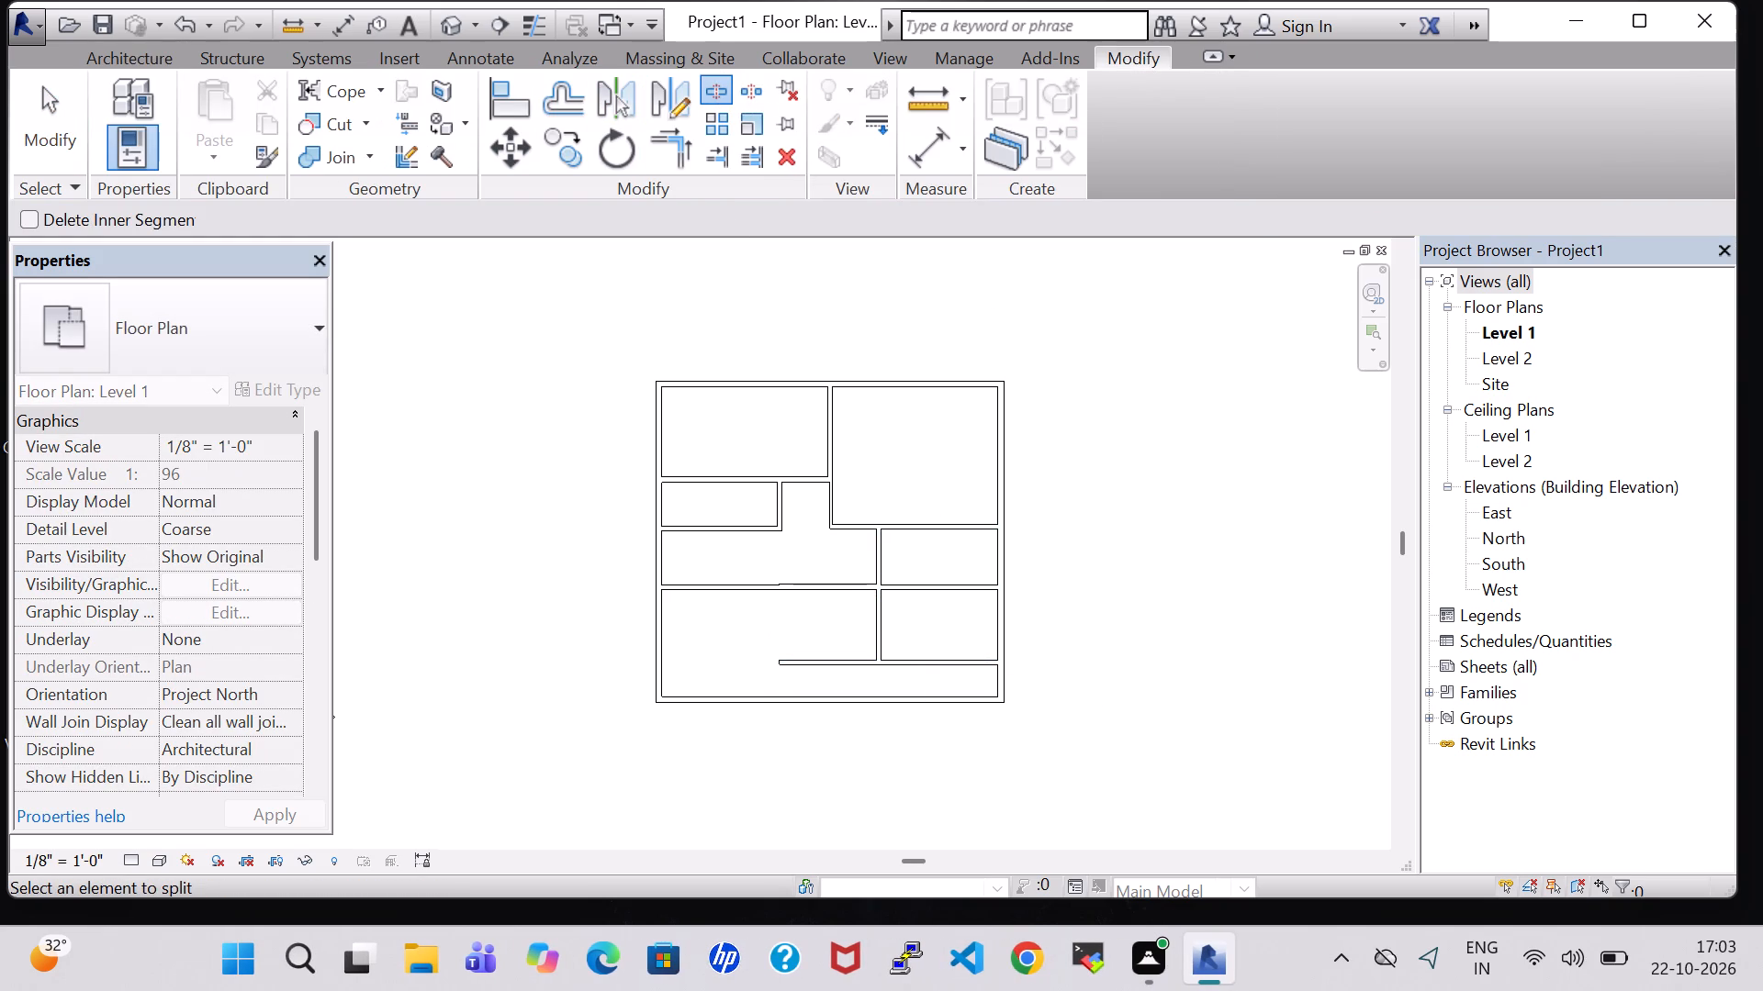
pyautogui.press('Escape')
pyautogui.press('Escape')
pyautogui.click(802, 659)
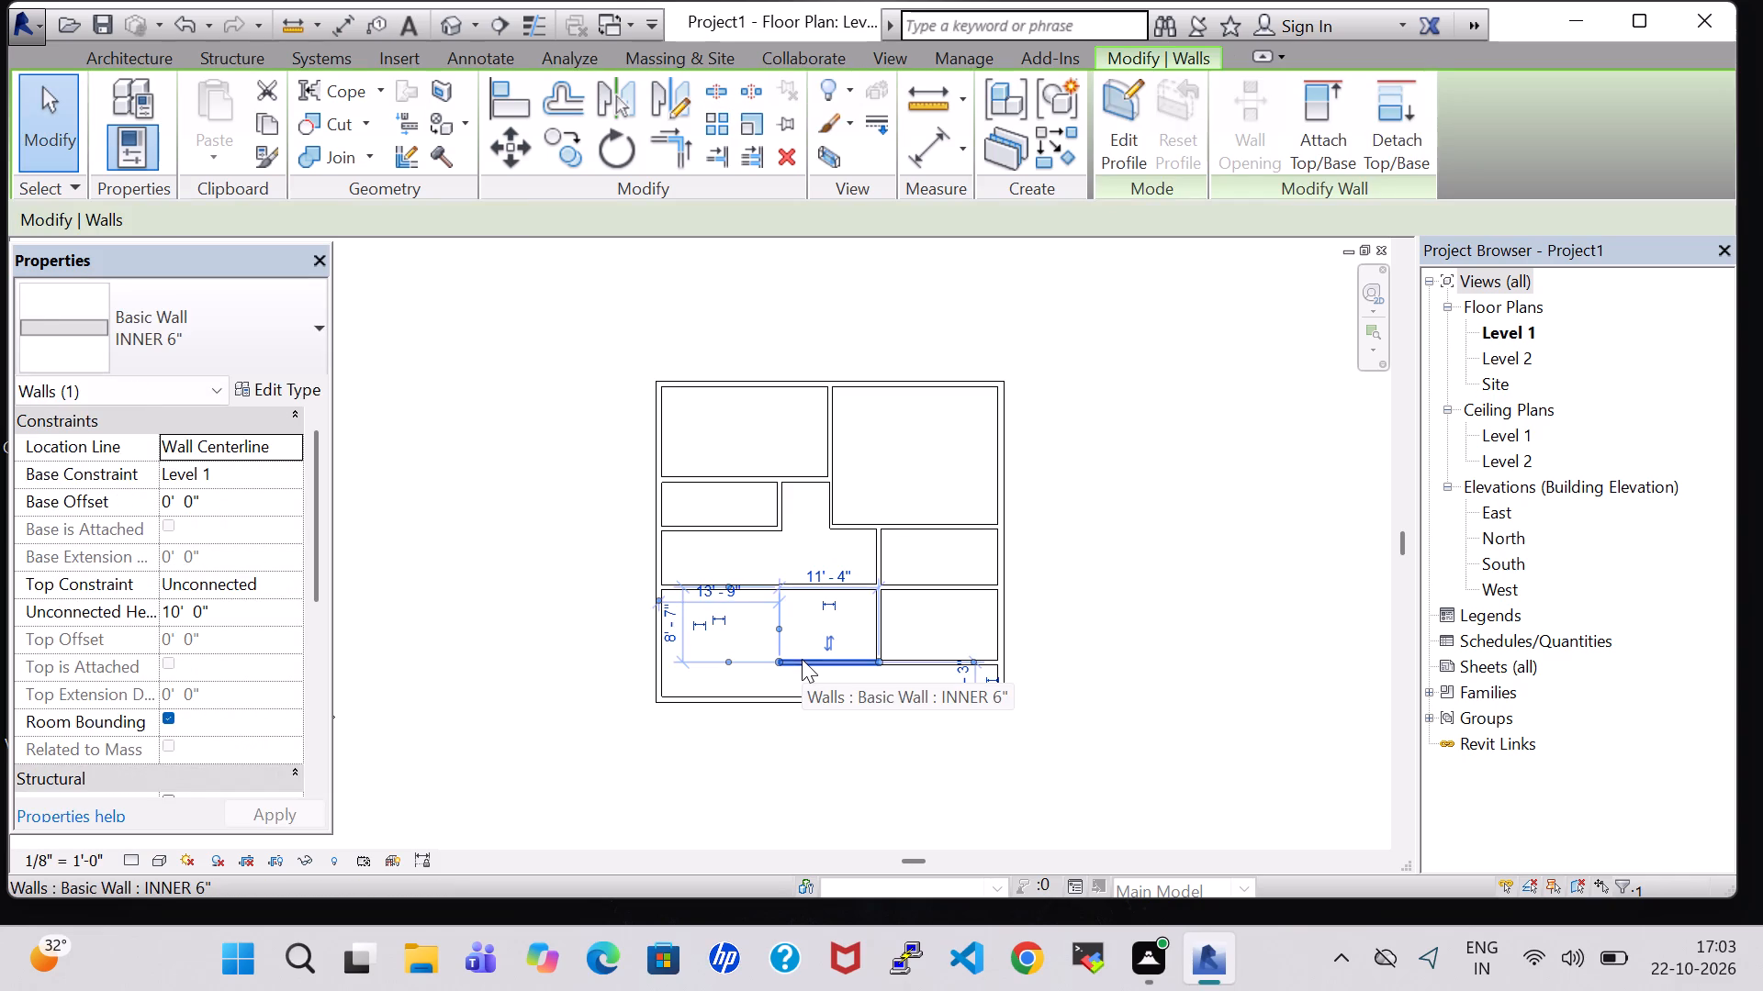
pyautogui.press('Delete')
# Change the short Generic - 8" segment of the central horizontal partition above the large lower-left room to INNER 6".
pyautogui.scroll(2, 1063, 563)
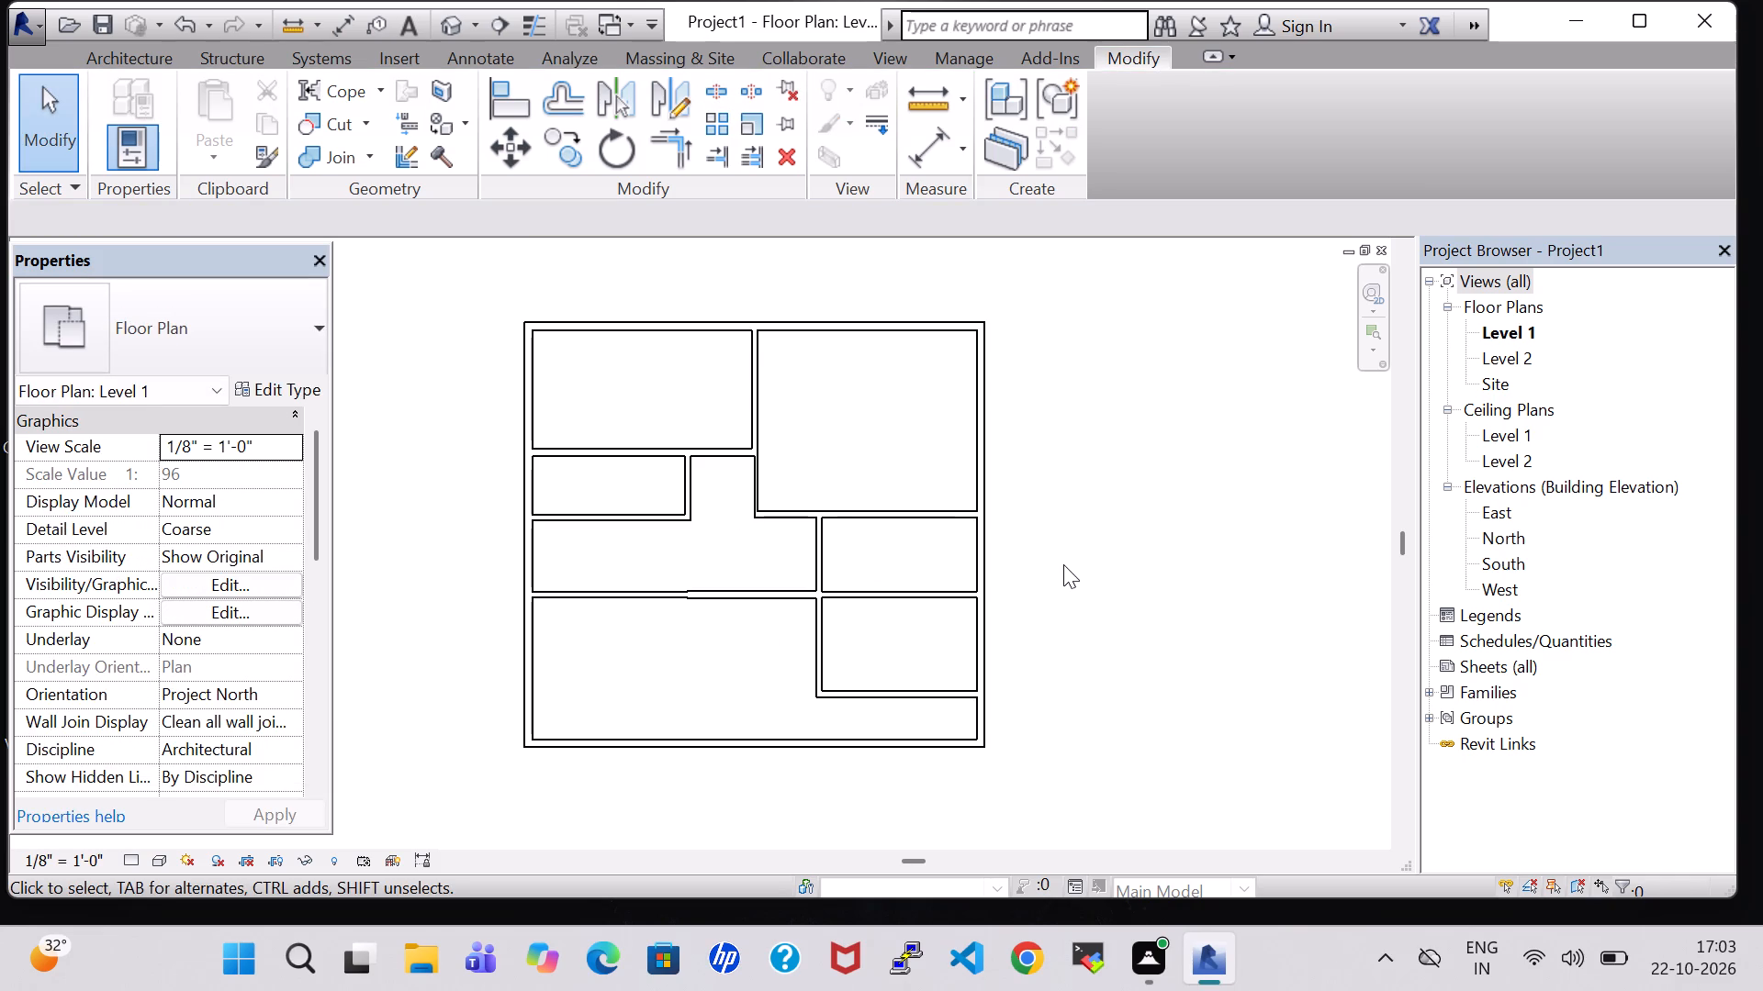
pyautogui.click(616, 593)
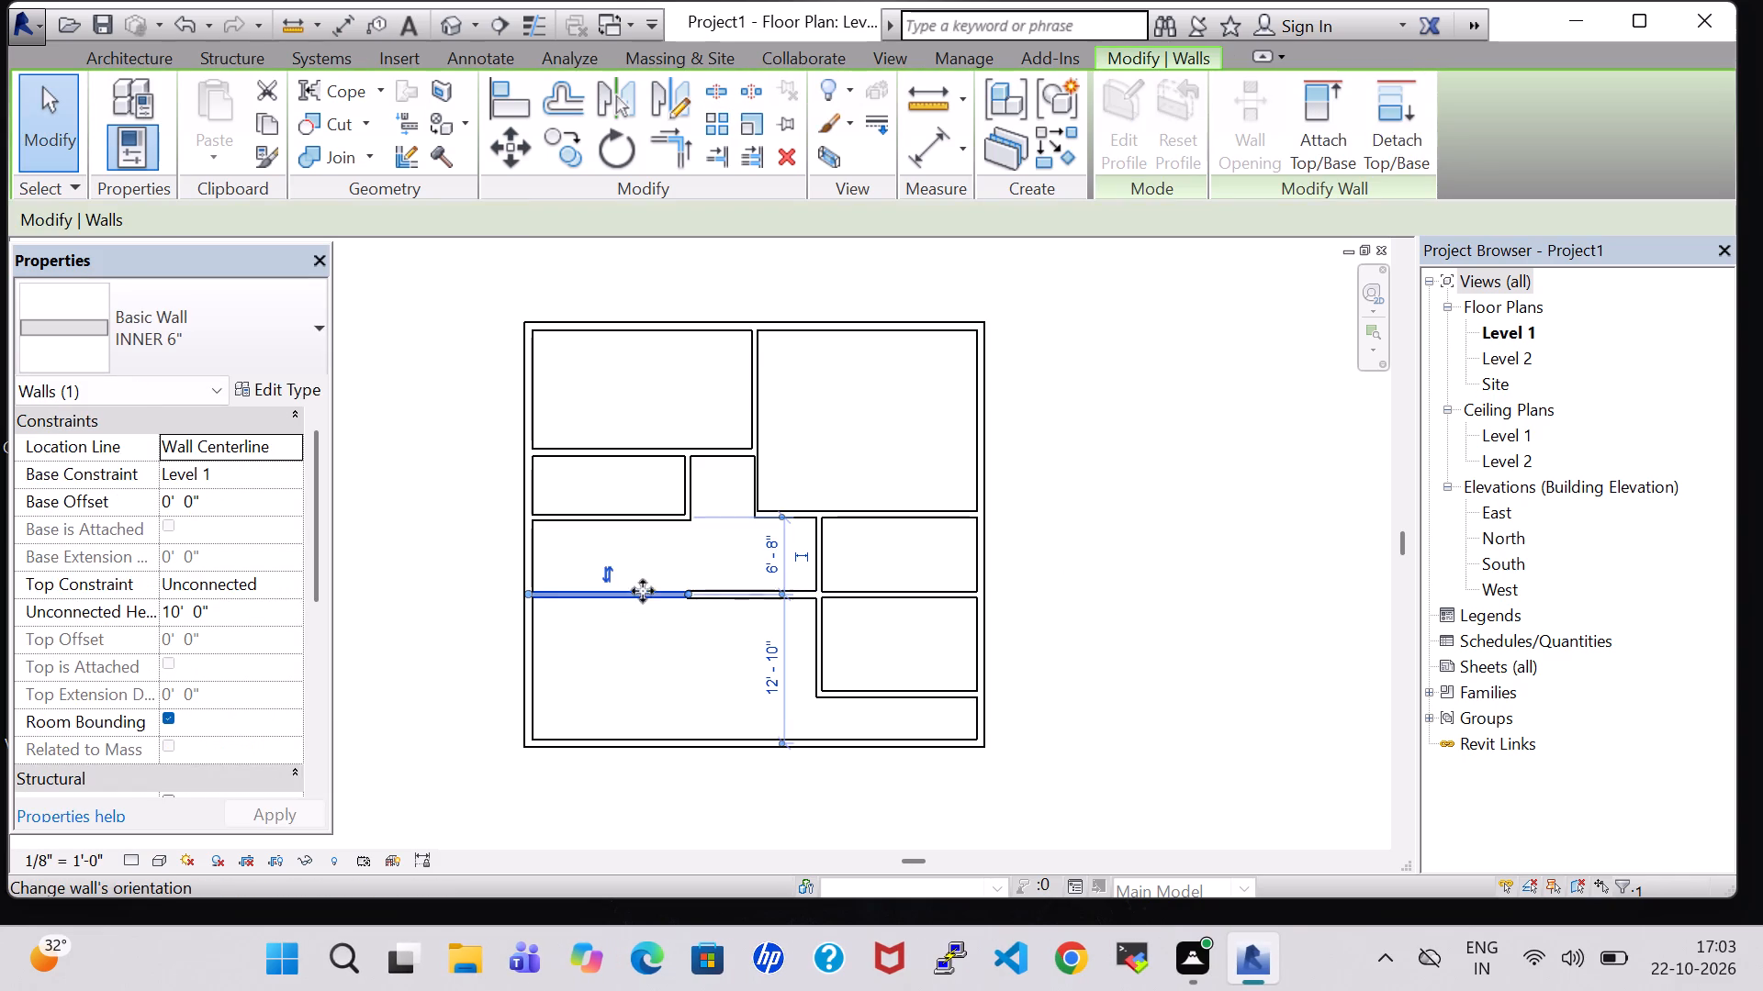
pyautogui.click(718, 591)
pyautogui.click(238, 332)
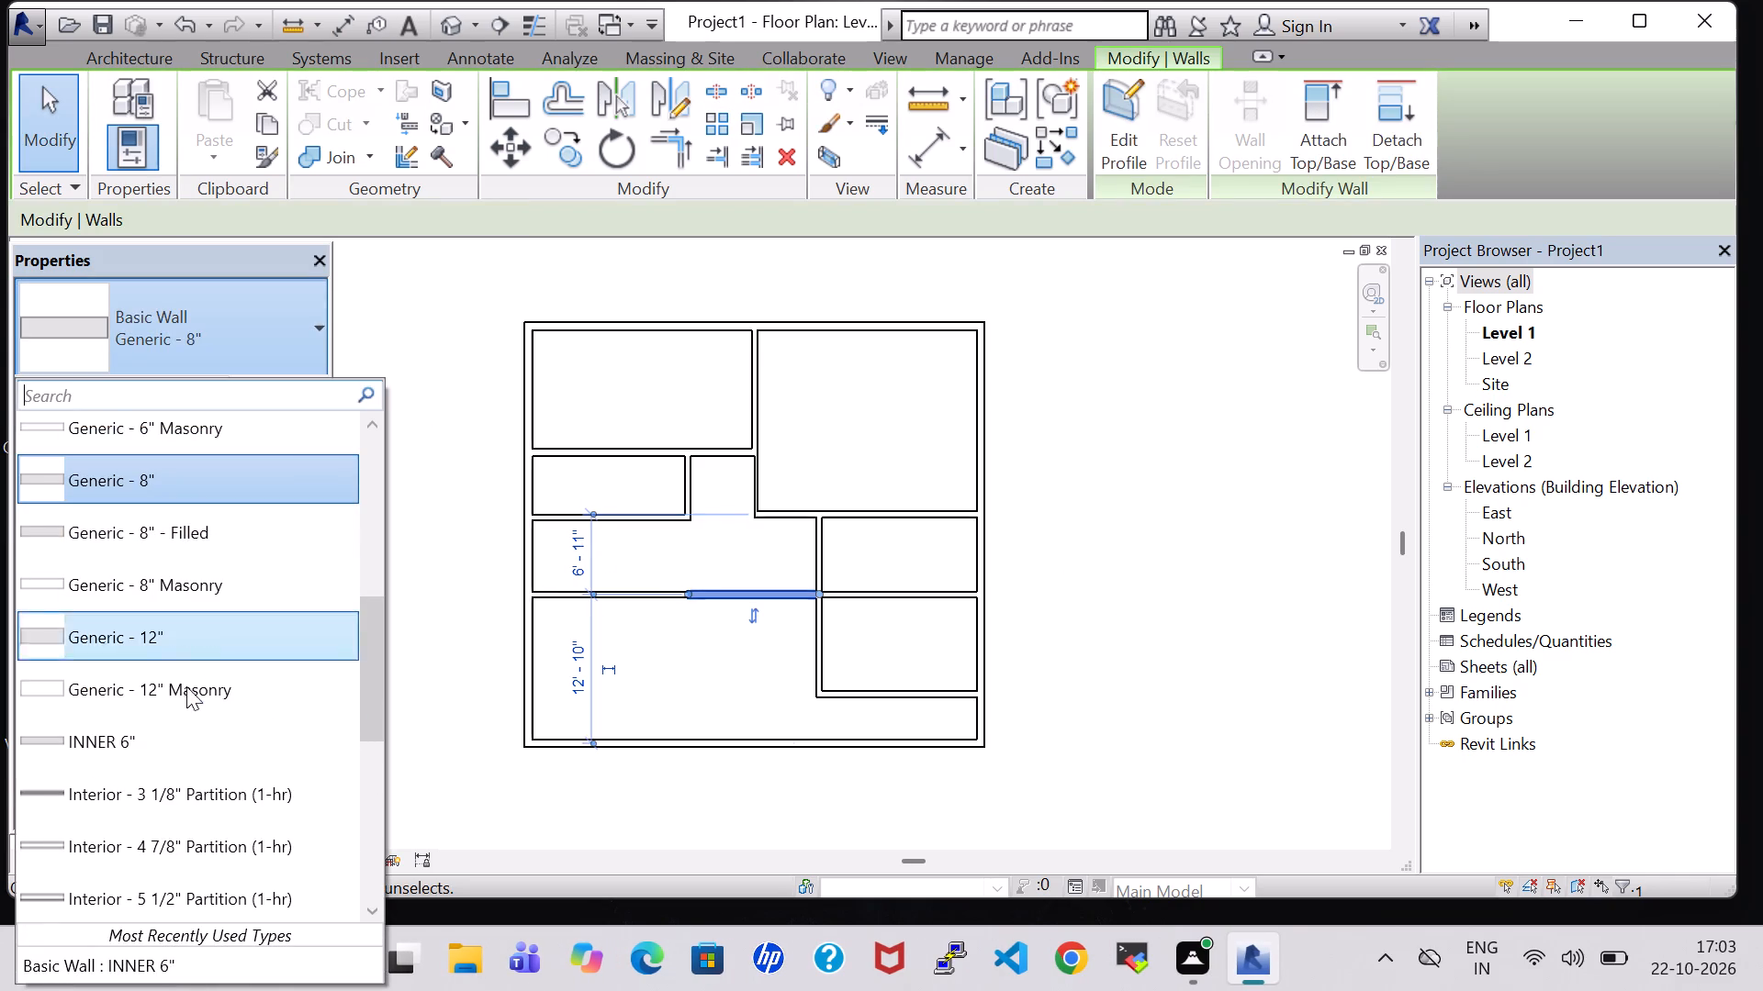
pyautogui.doubleClick(189, 967)
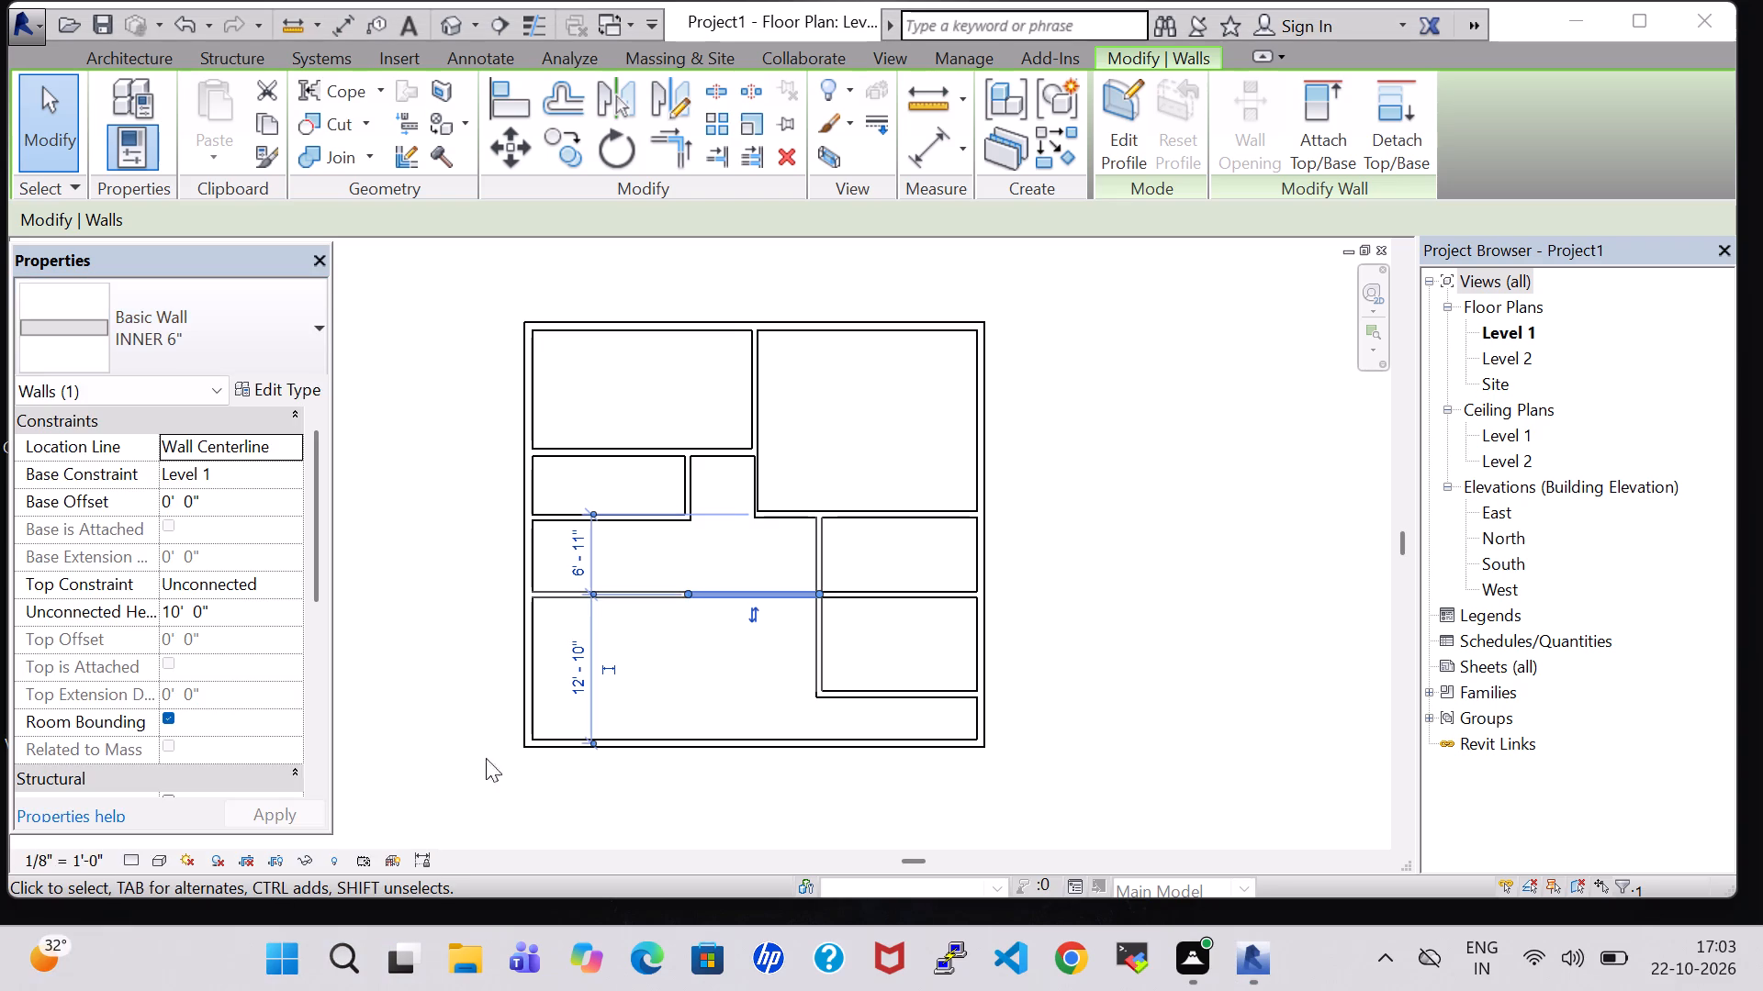
pyautogui.click(1145, 598)
pyautogui.click(1145, 558)
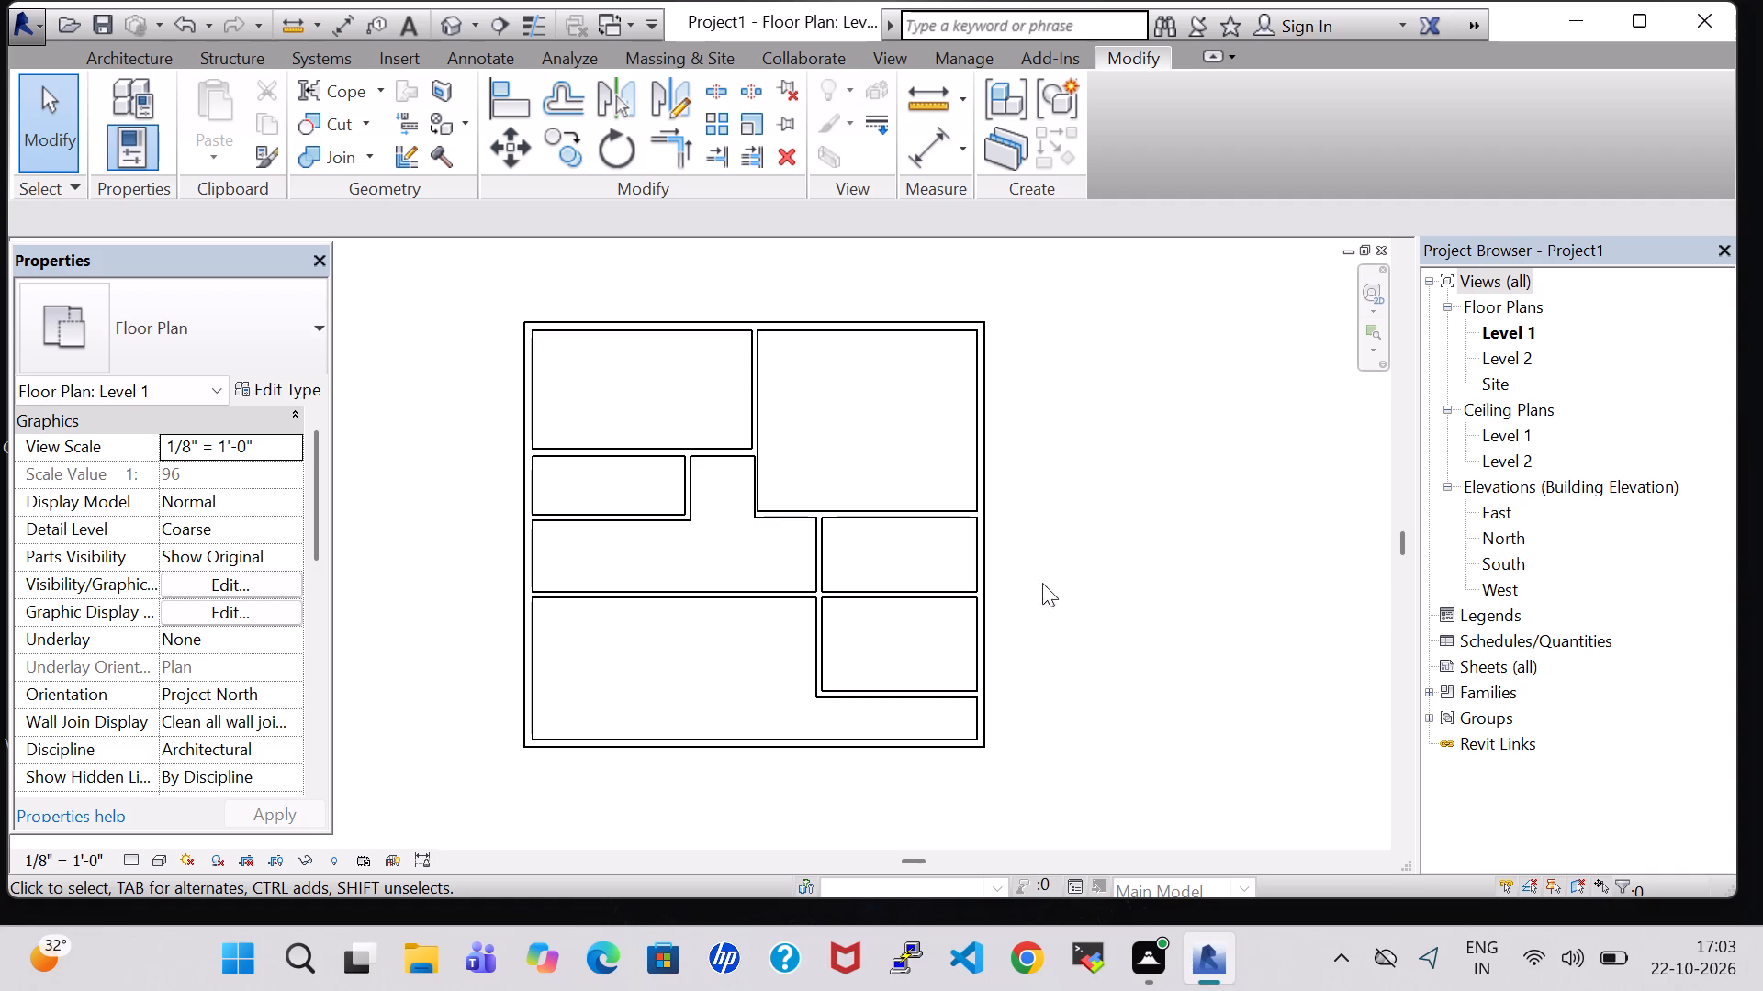
# Place a Single-Flush 36" x 84" door in the upper-left room's lower wall, centred about 2'-1" from the vertical partition.
pyautogui.middleClick(1054, 549)
pyautogui.moveTo(1054, 549); pyautogui.dragTo(1103, 571, button='middle')
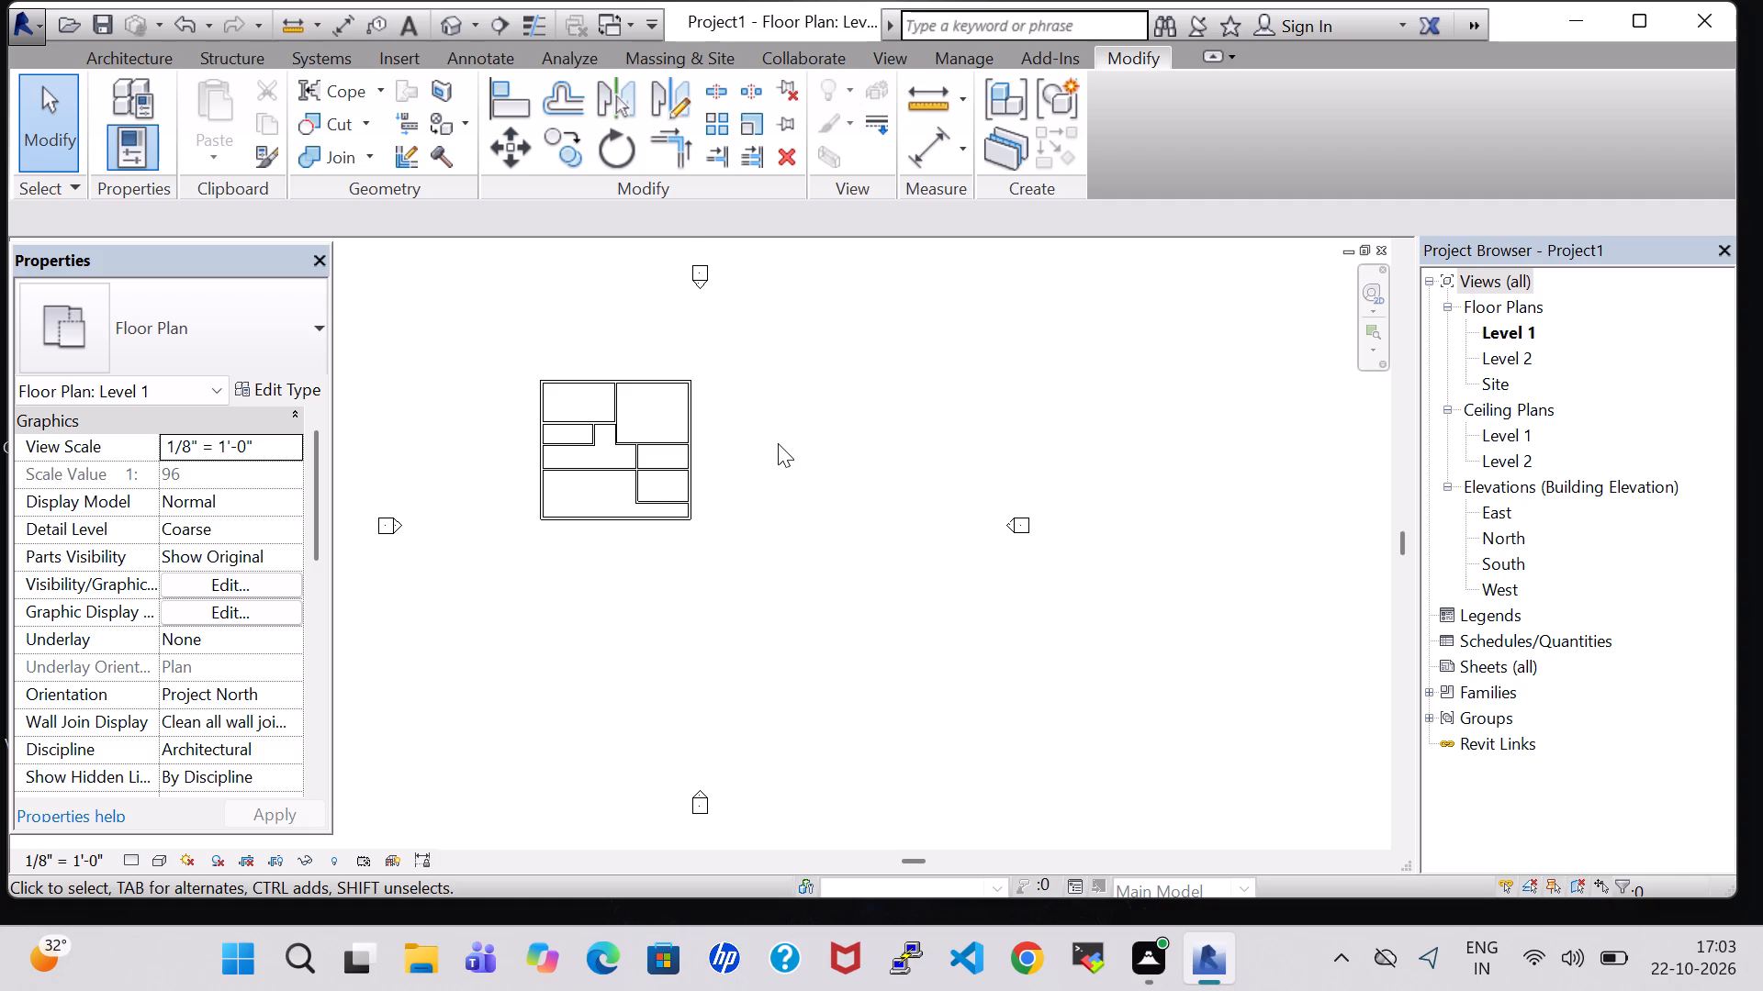
pyautogui.scroll(5, 771, 440)
pyautogui.moveTo(702, 389); pyautogui.dragTo(948, 482, button='middle')
pyautogui.scroll(3, 925, 475)
pyautogui.moveTo(942, 483); pyautogui.dragTo(1085, 425, button='middle')
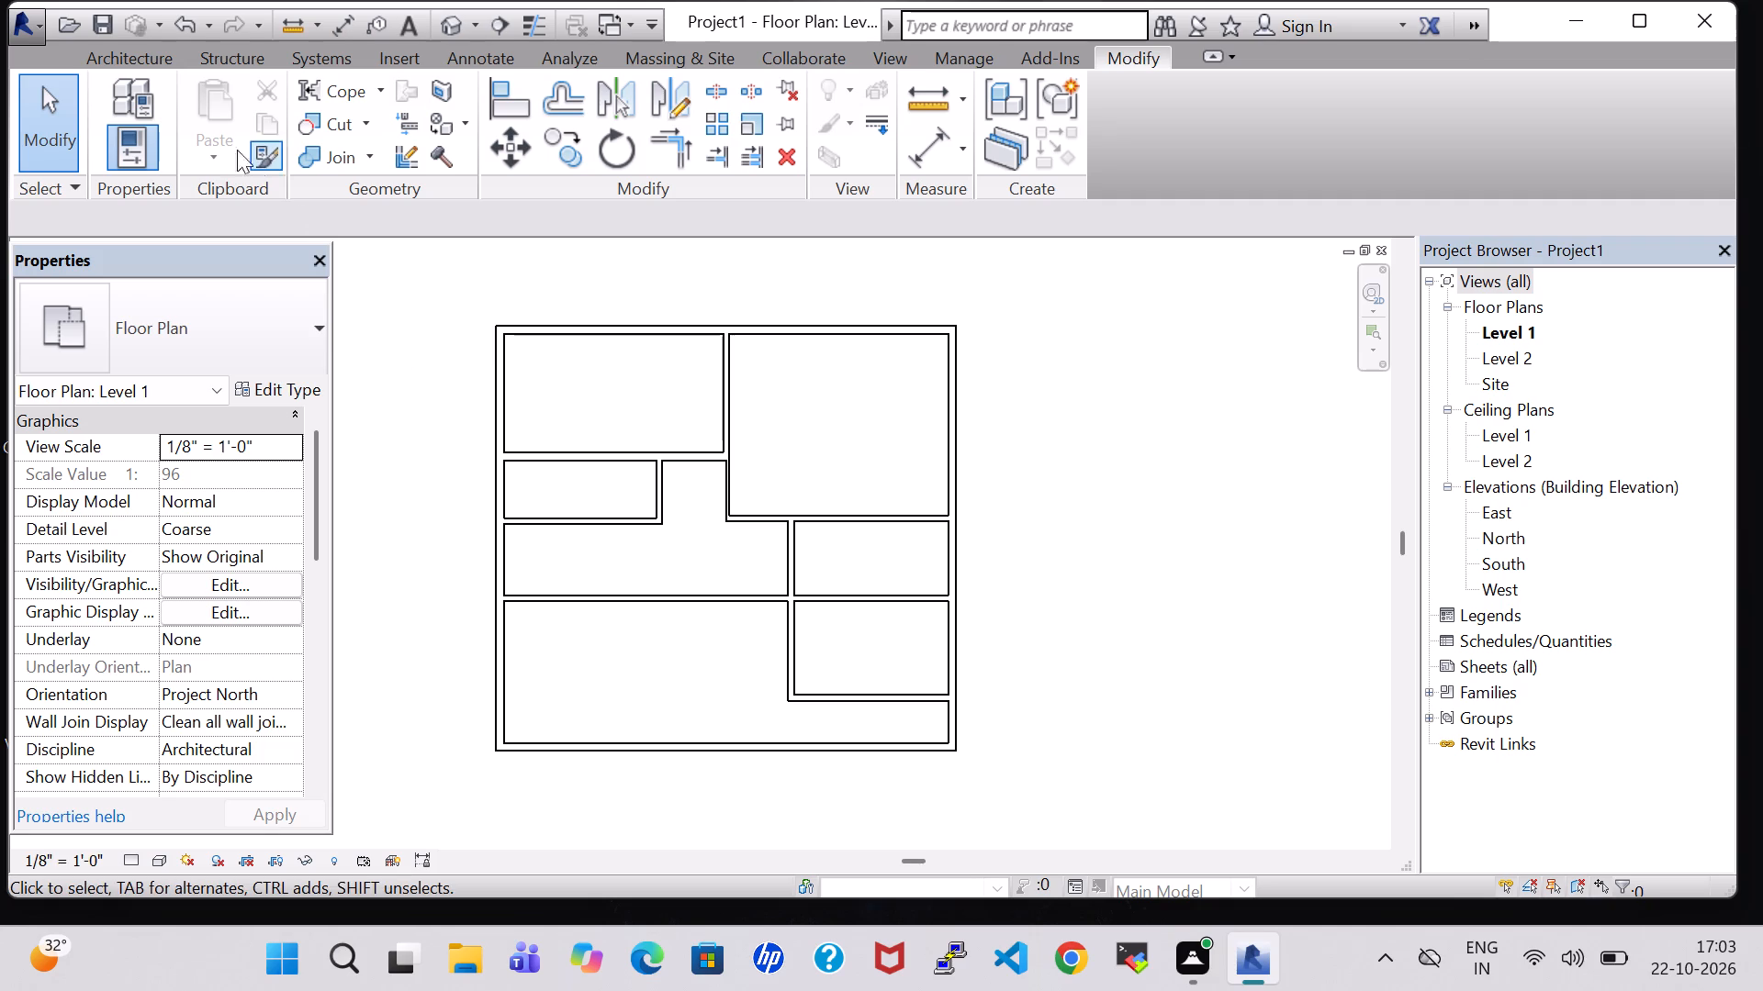
pyautogui.click(147, 44)
pyautogui.click(138, 59)
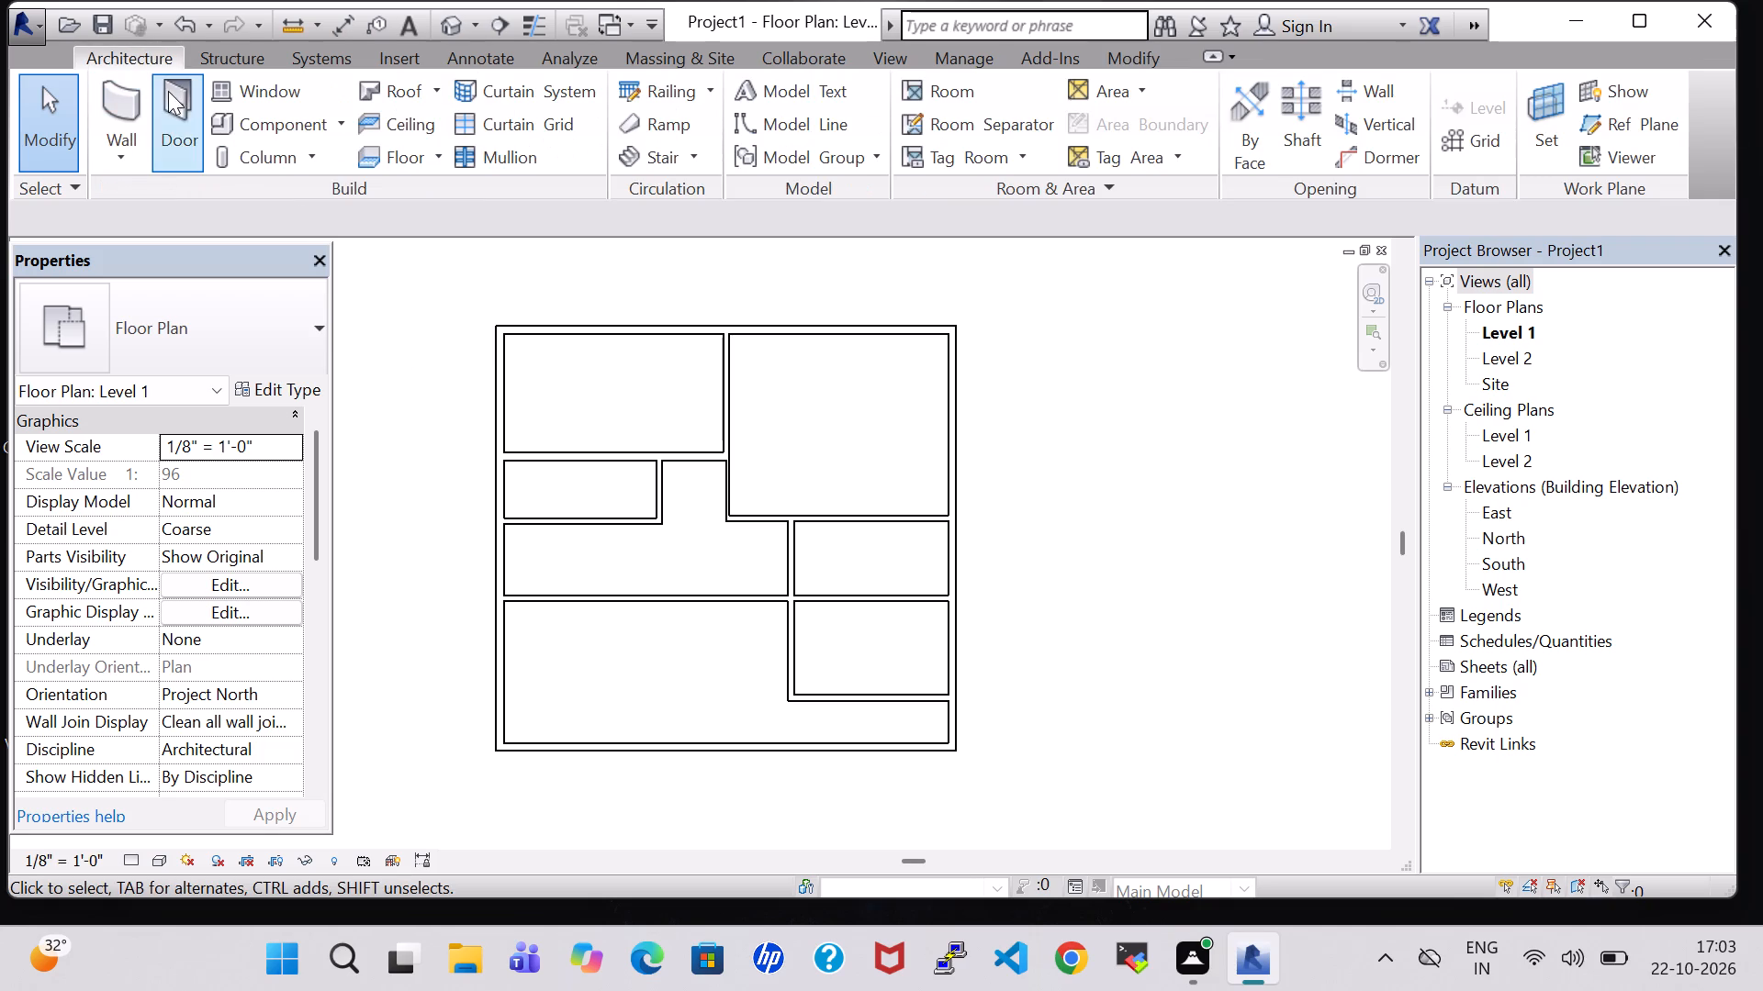
pyautogui.click(168, 91)
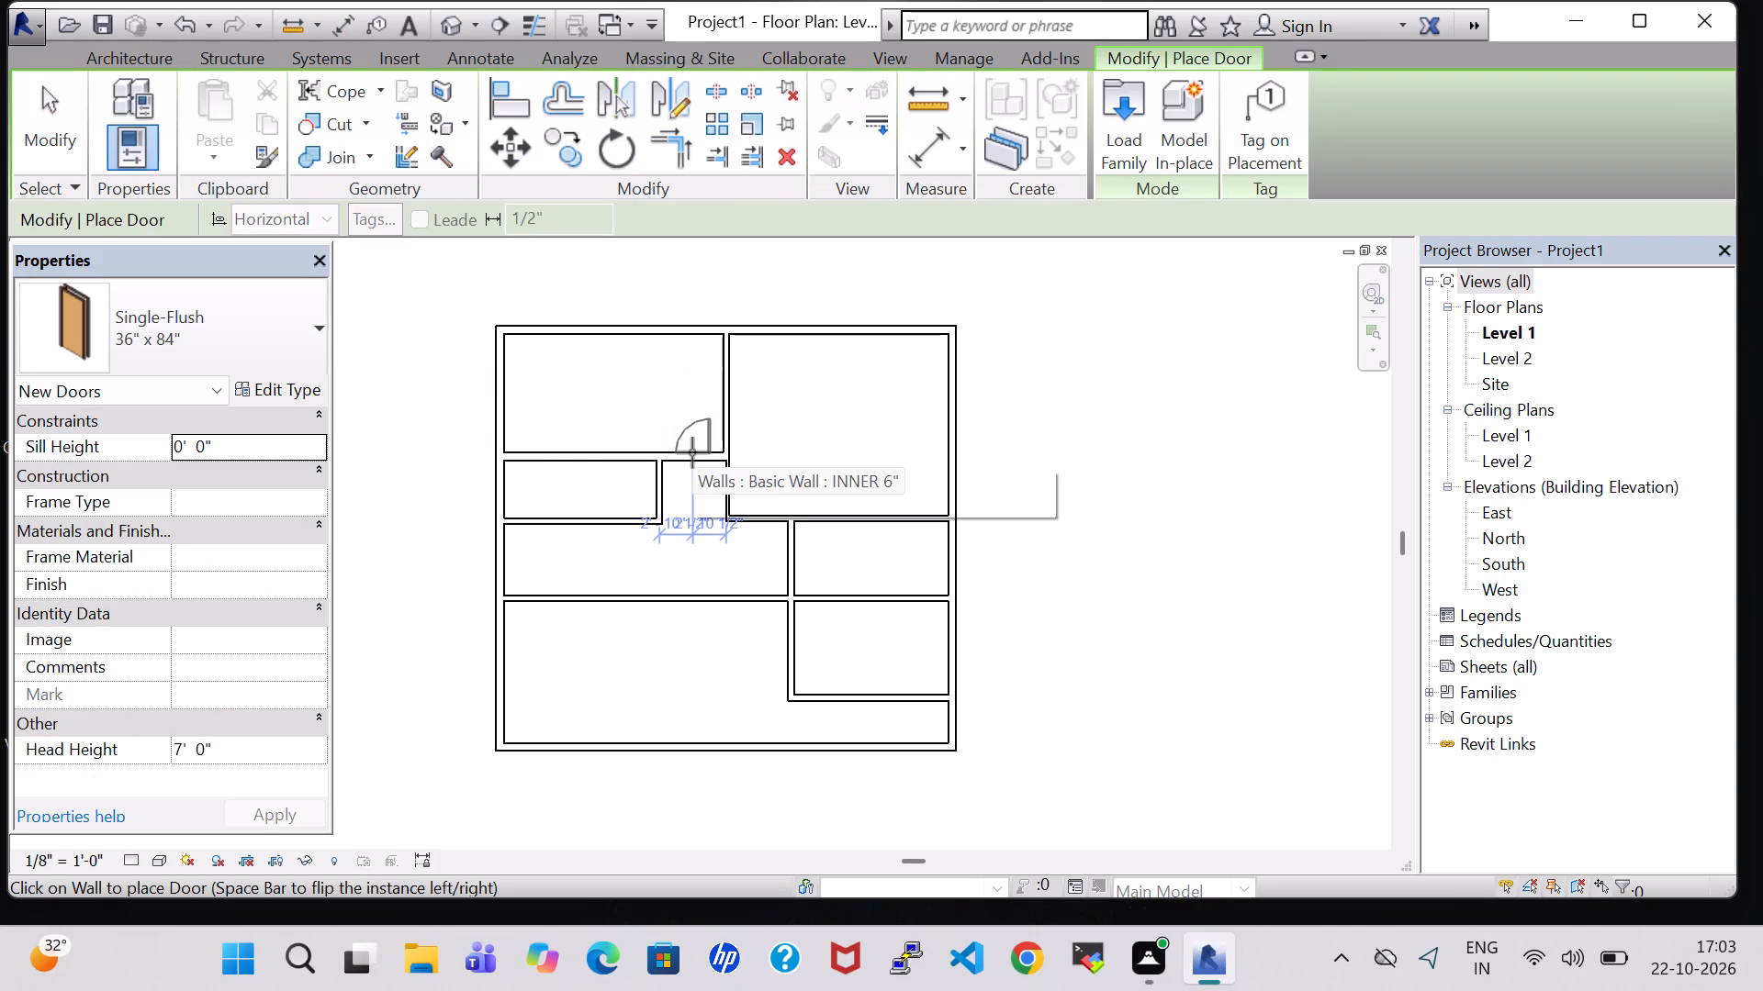
pyautogui.scroll(5, 692, 452)
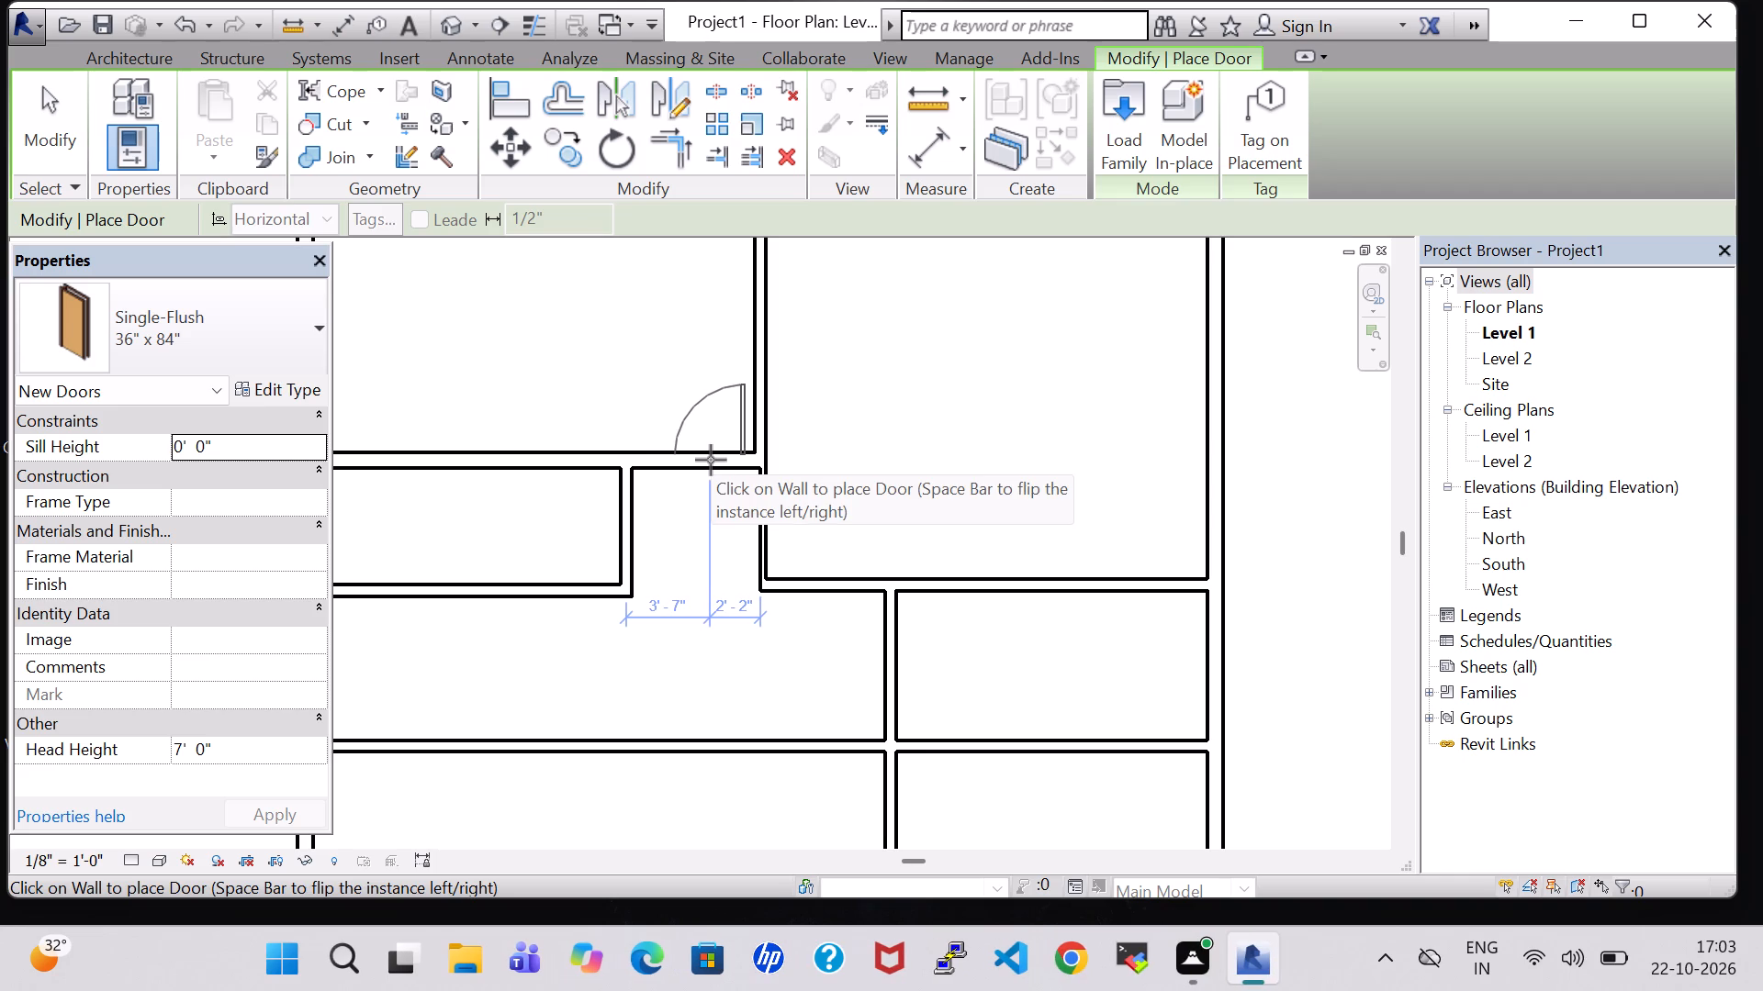
pyautogui.scroll(1, 711, 460)
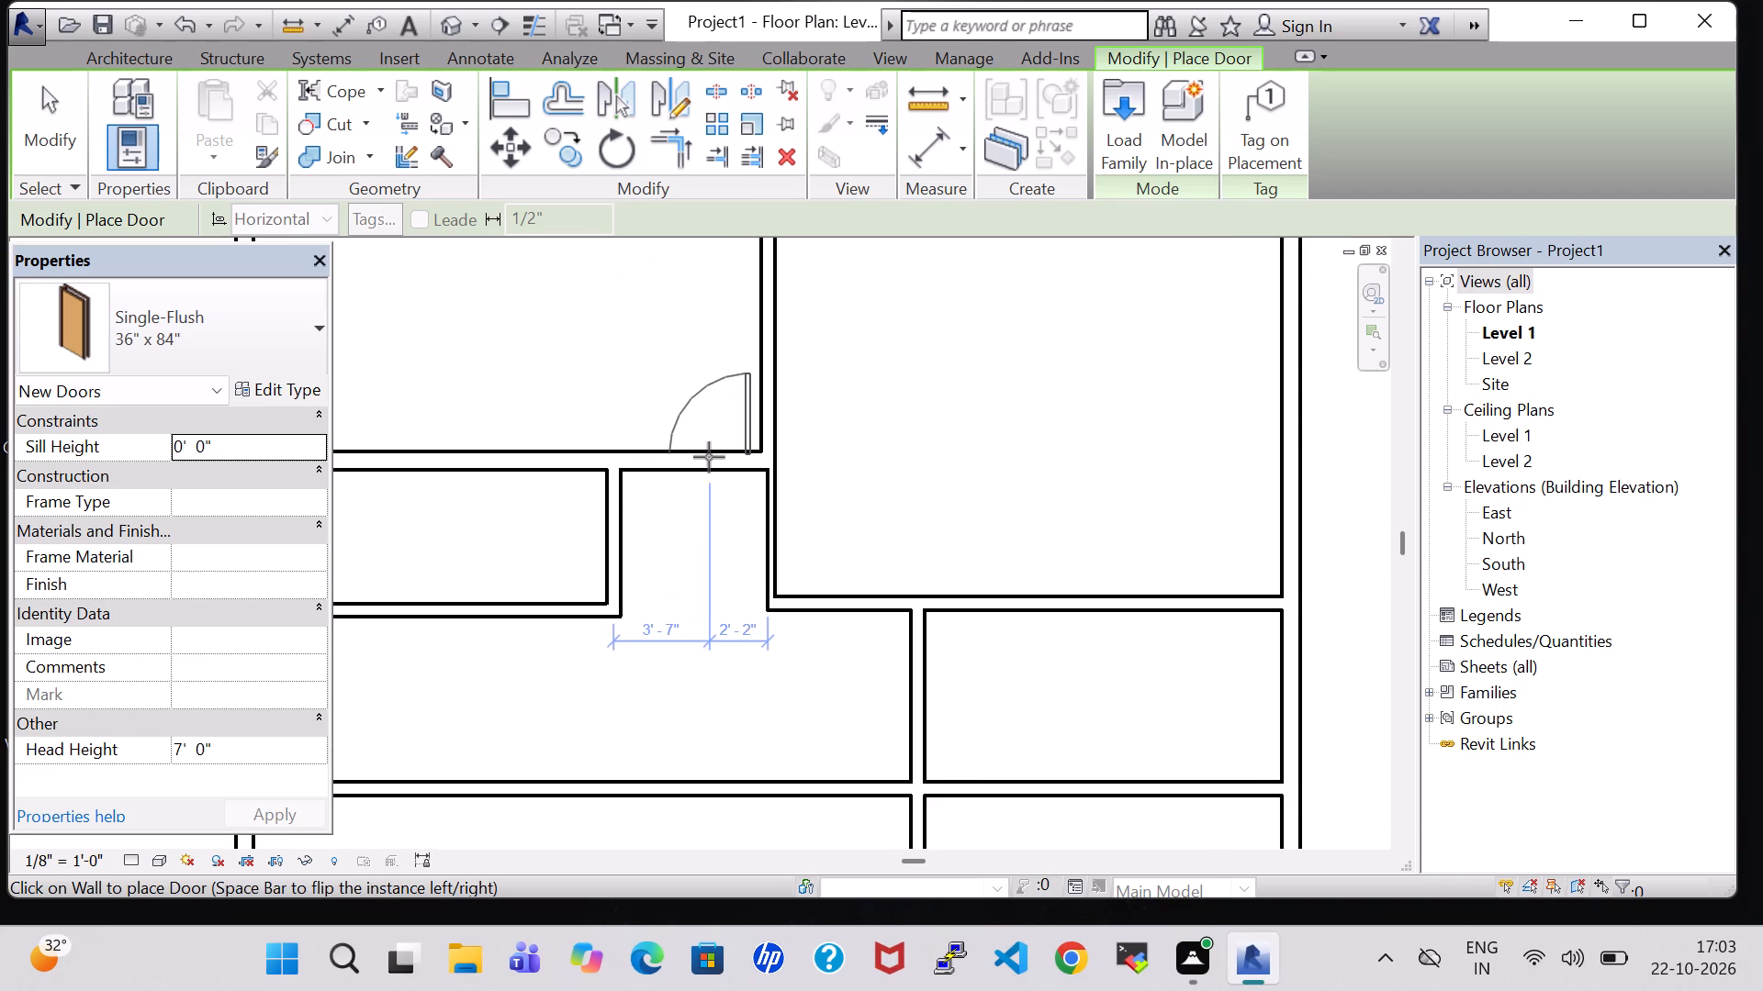
pyautogui.click(713, 457)
pyautogui.scroll(-2, 713, 457)
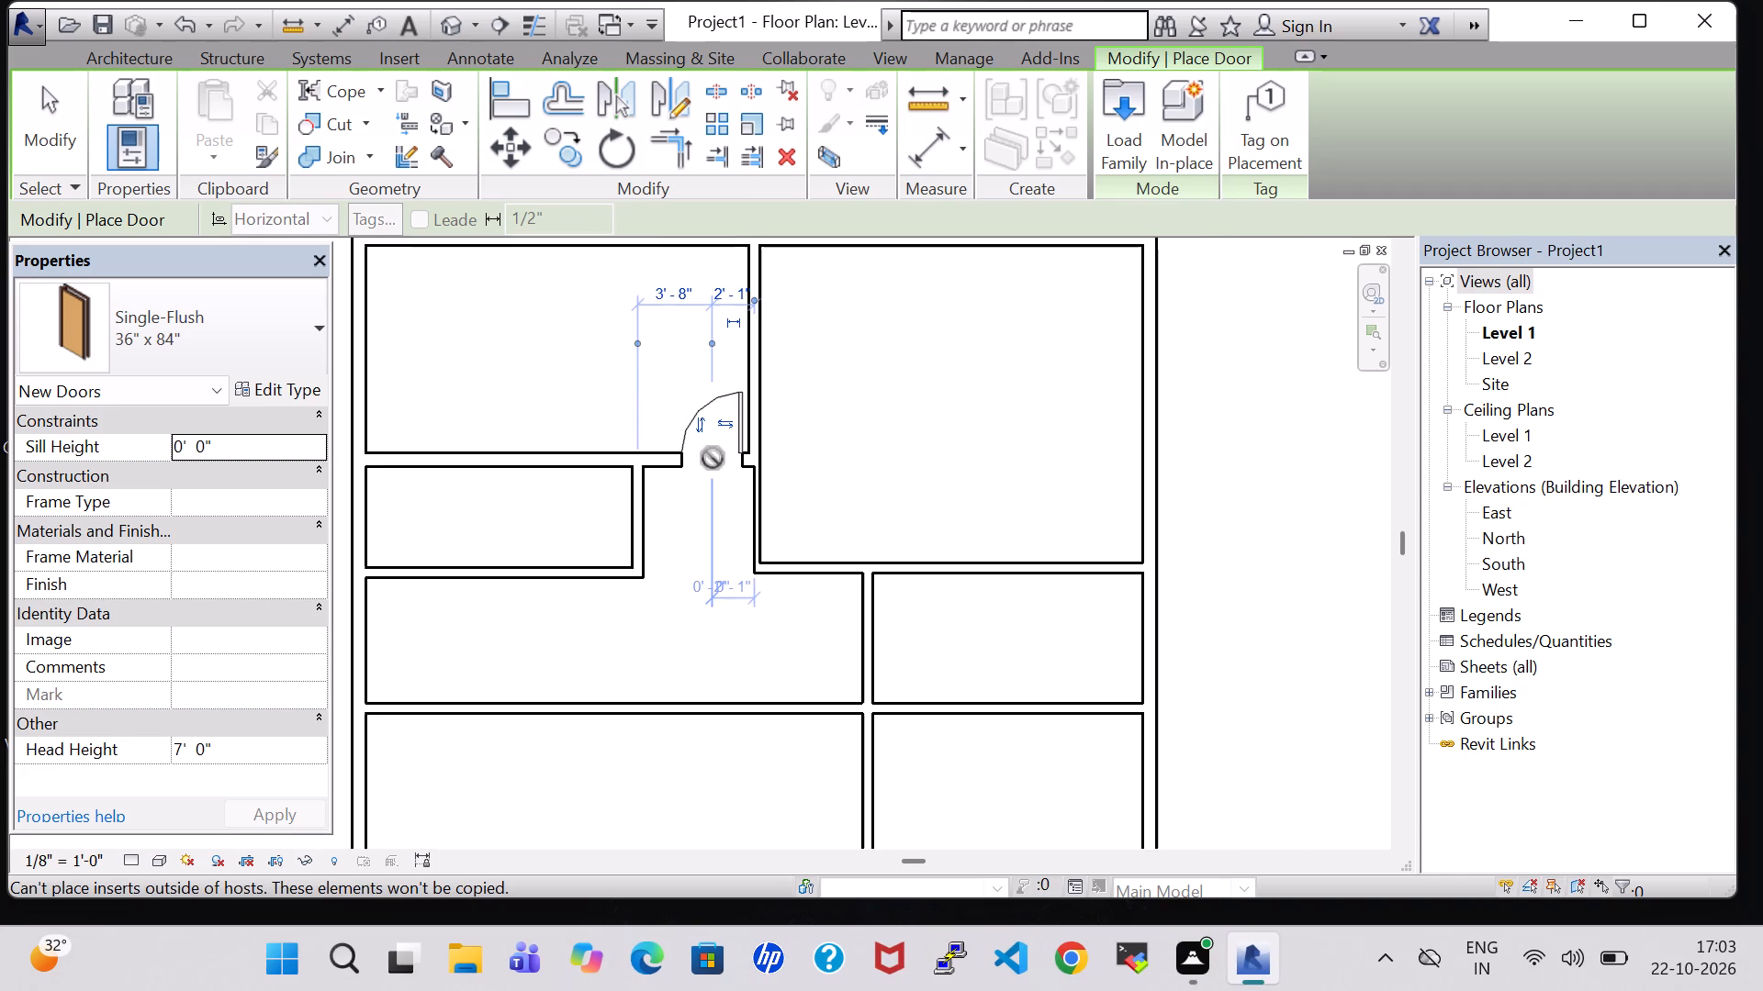
pyautogui.press('Escape')
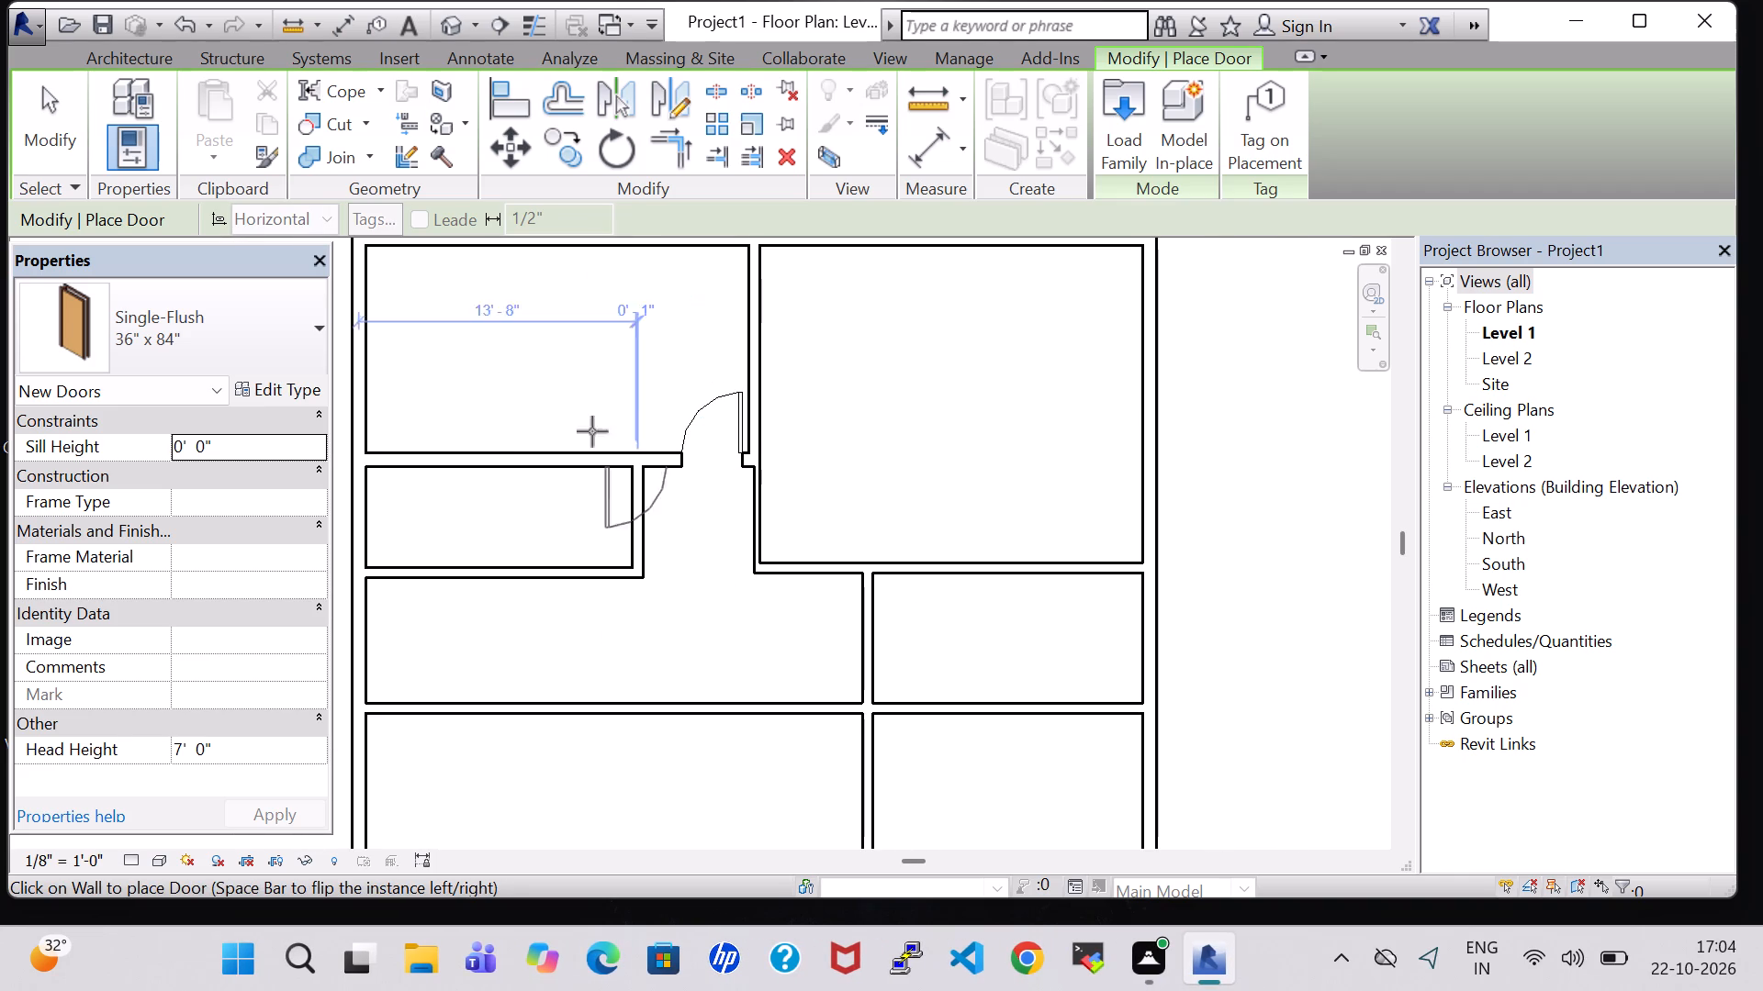
# Place Single-Flush 30" x 80" doors in the small middle-left room's right wall and the lower part of the upper-right room's left wall.
pyautogui.click(250, 319)
pyautogui.scroll(3, 203, 431)
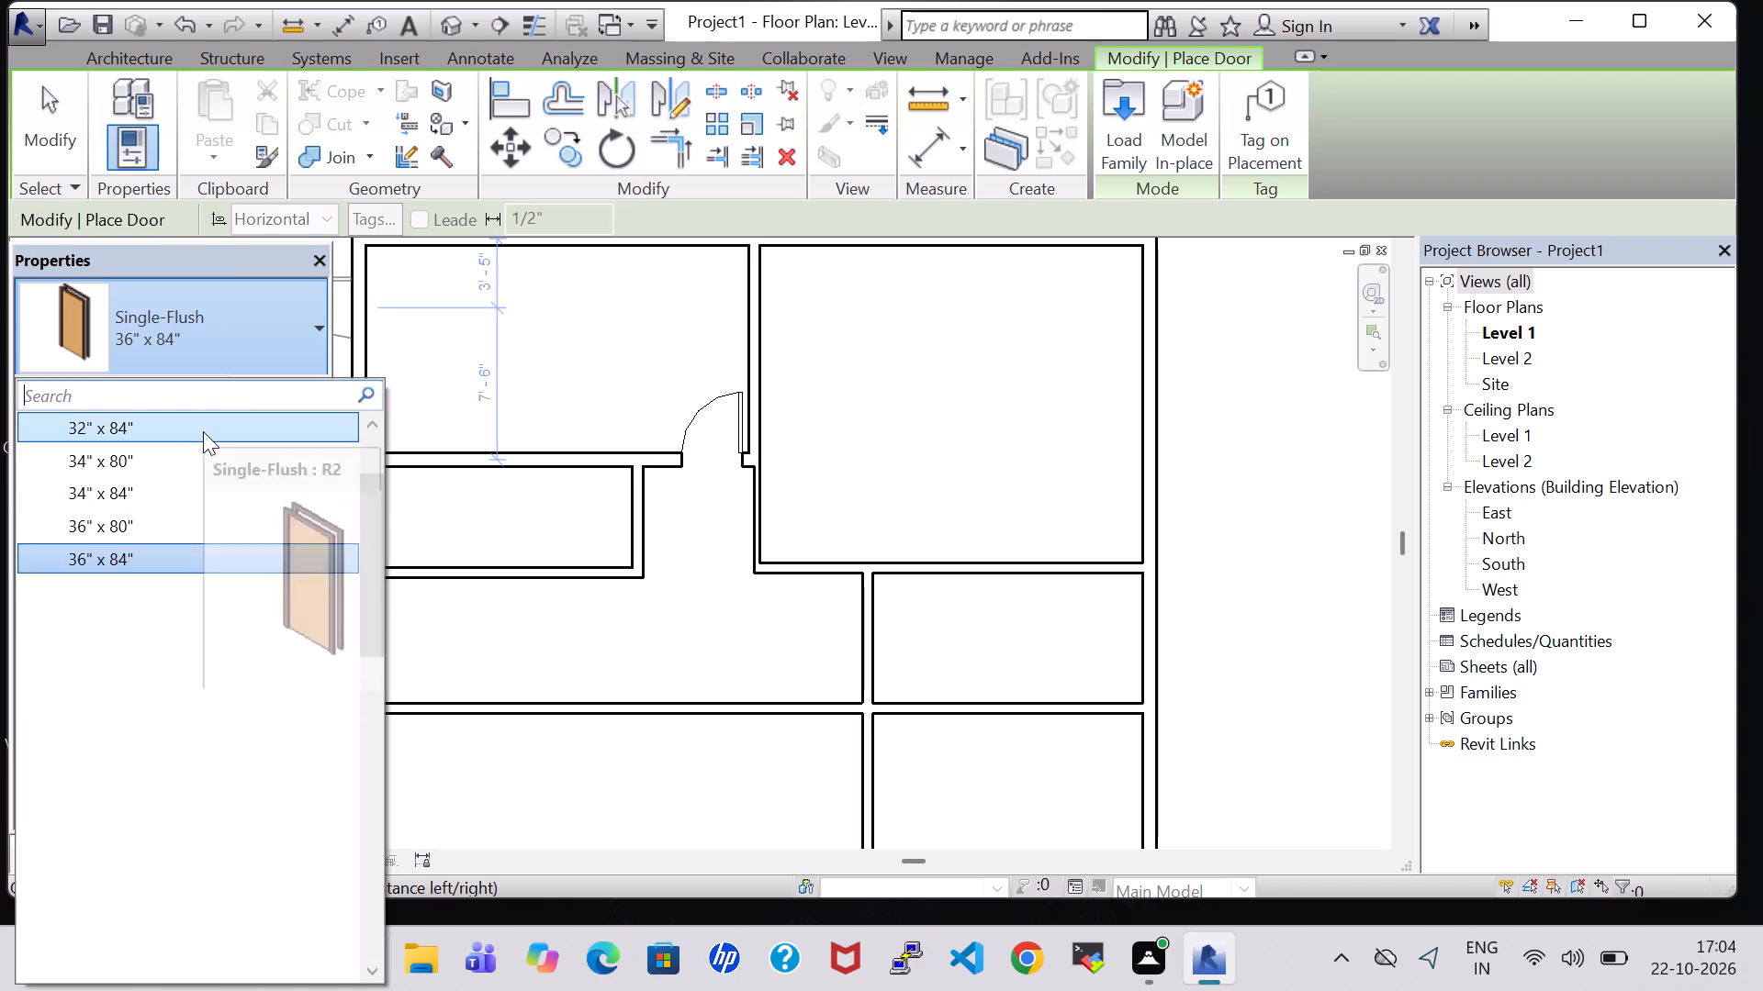
pyautogui.scroll(2, 203, 447)
pyautogui.click(200, 469)
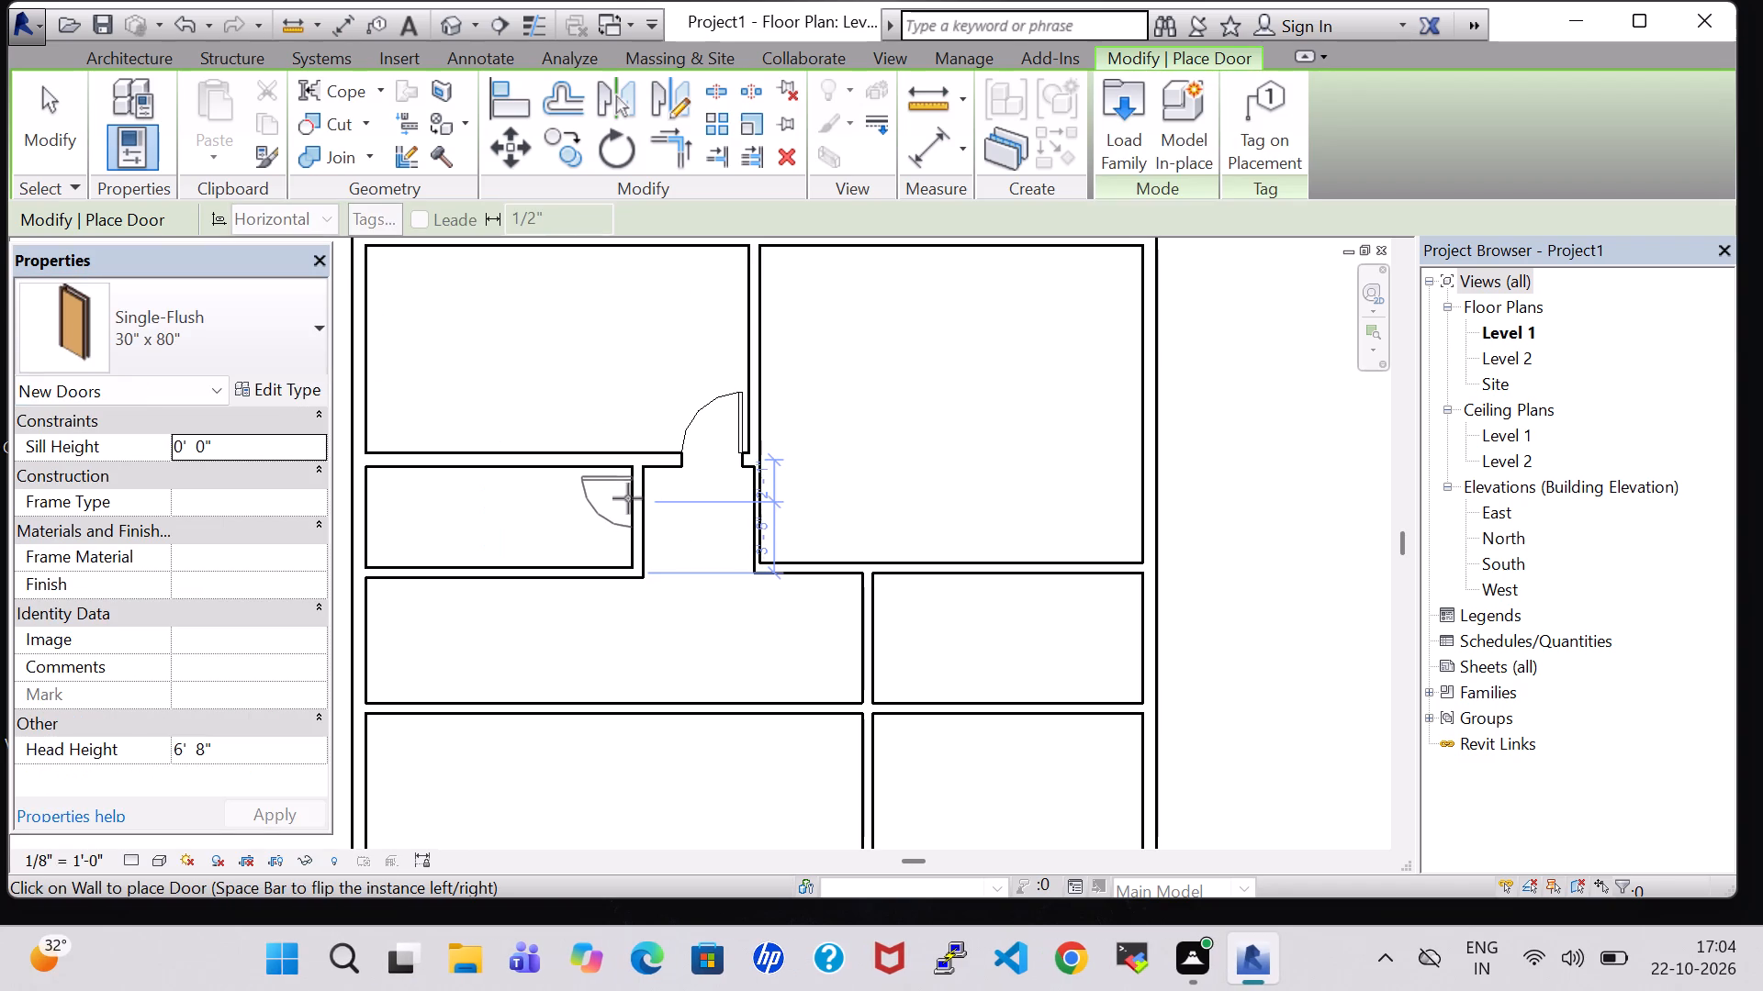
pyautogui.click(629, 497)
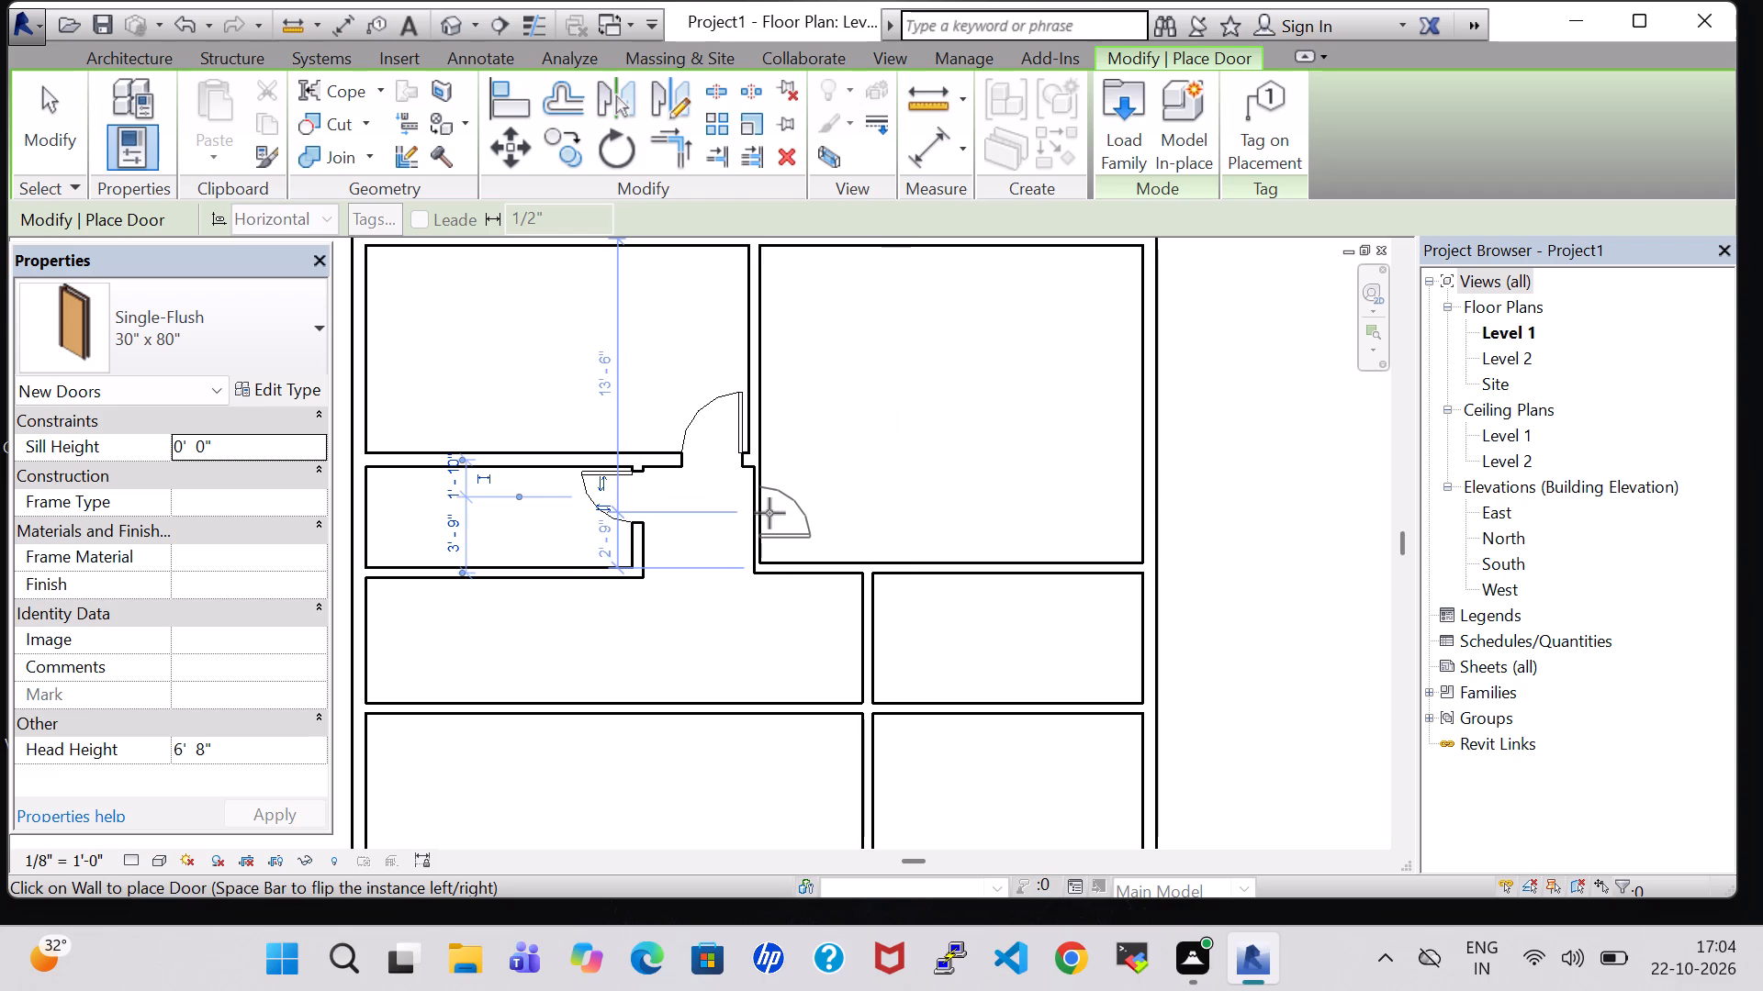
pyautogui.click(766, 530)
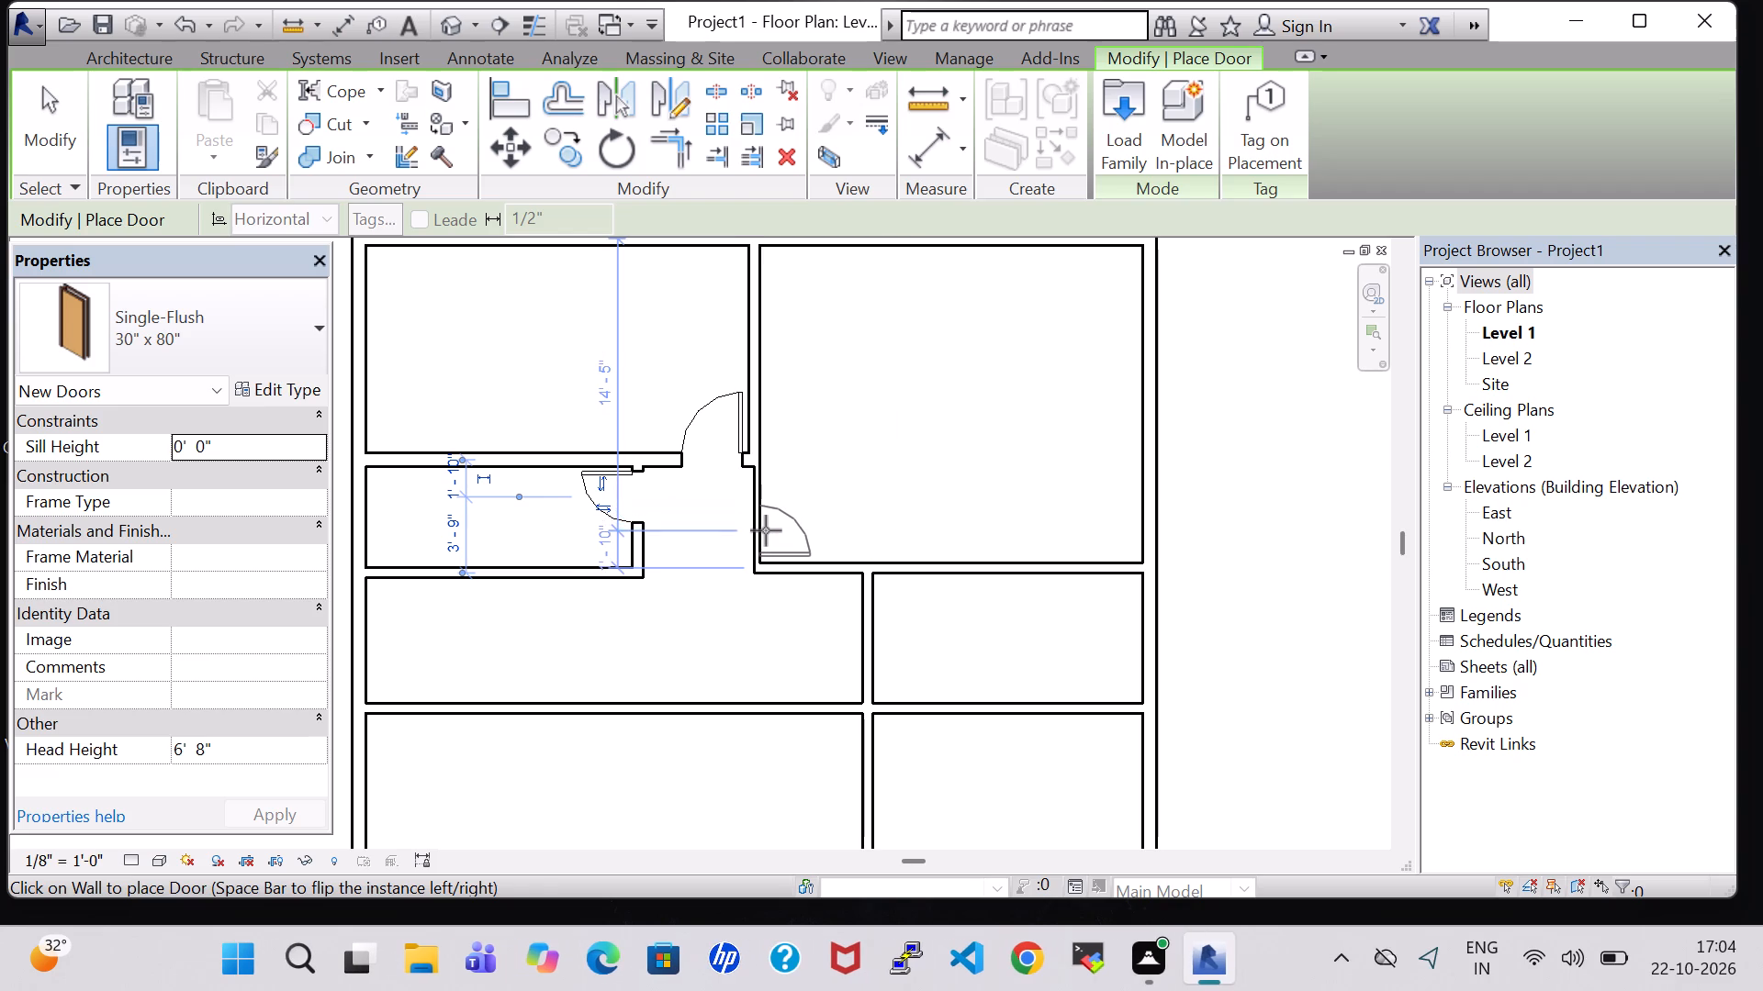
pyautogui.press('Escape')
pyautogui.press('Escape')
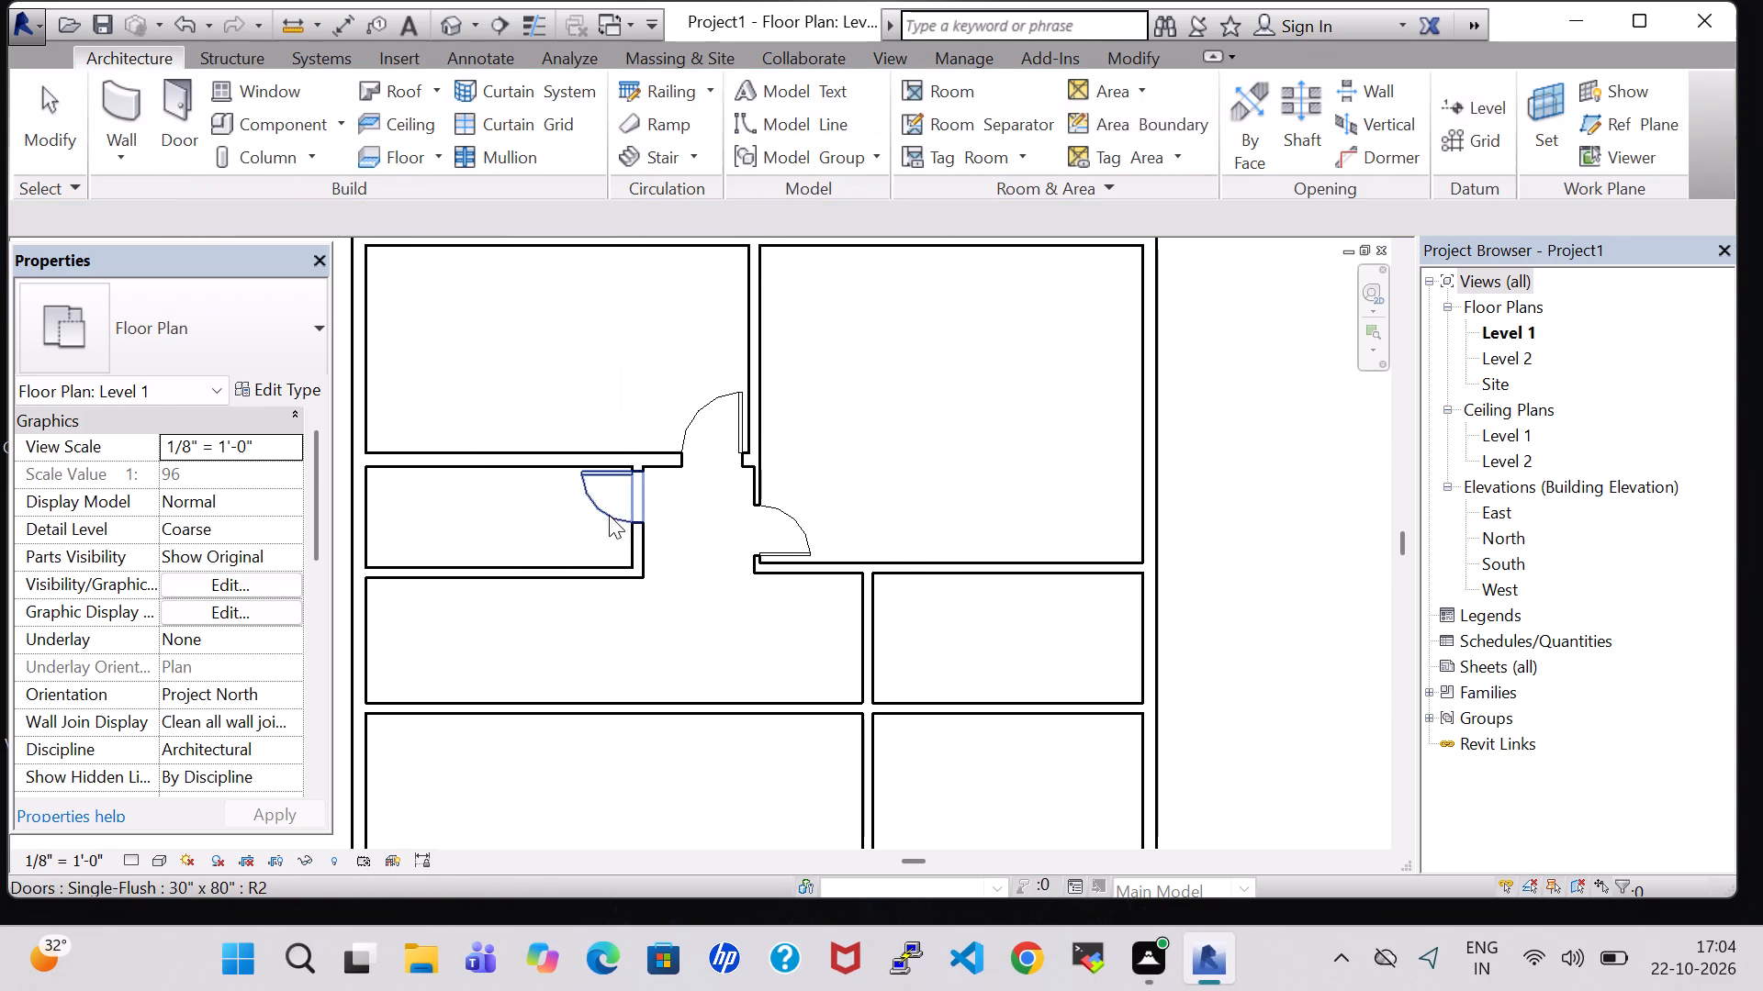
# Place a flipped Single-Flush 30" x 80" door in the left wall of the room below the upper-right room, about 4'-10" above its lower wall.
pyautogui.scroll(-1, 866, 462)
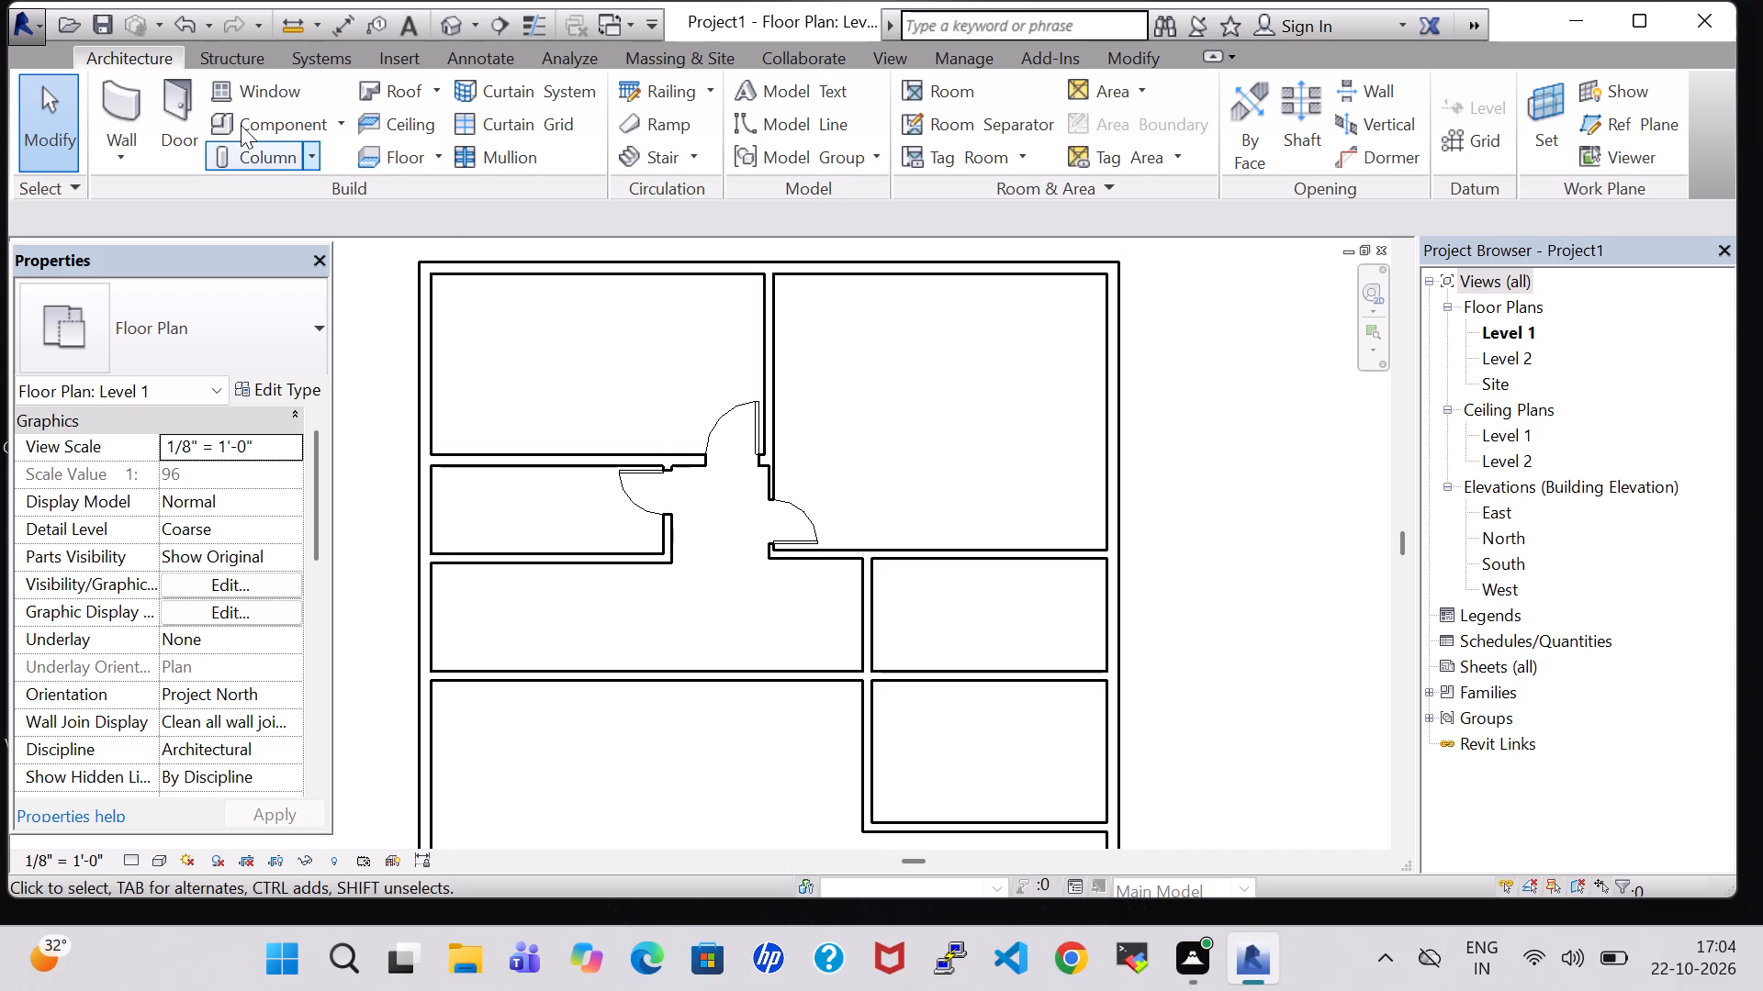
pyautogui.click(174, 95)
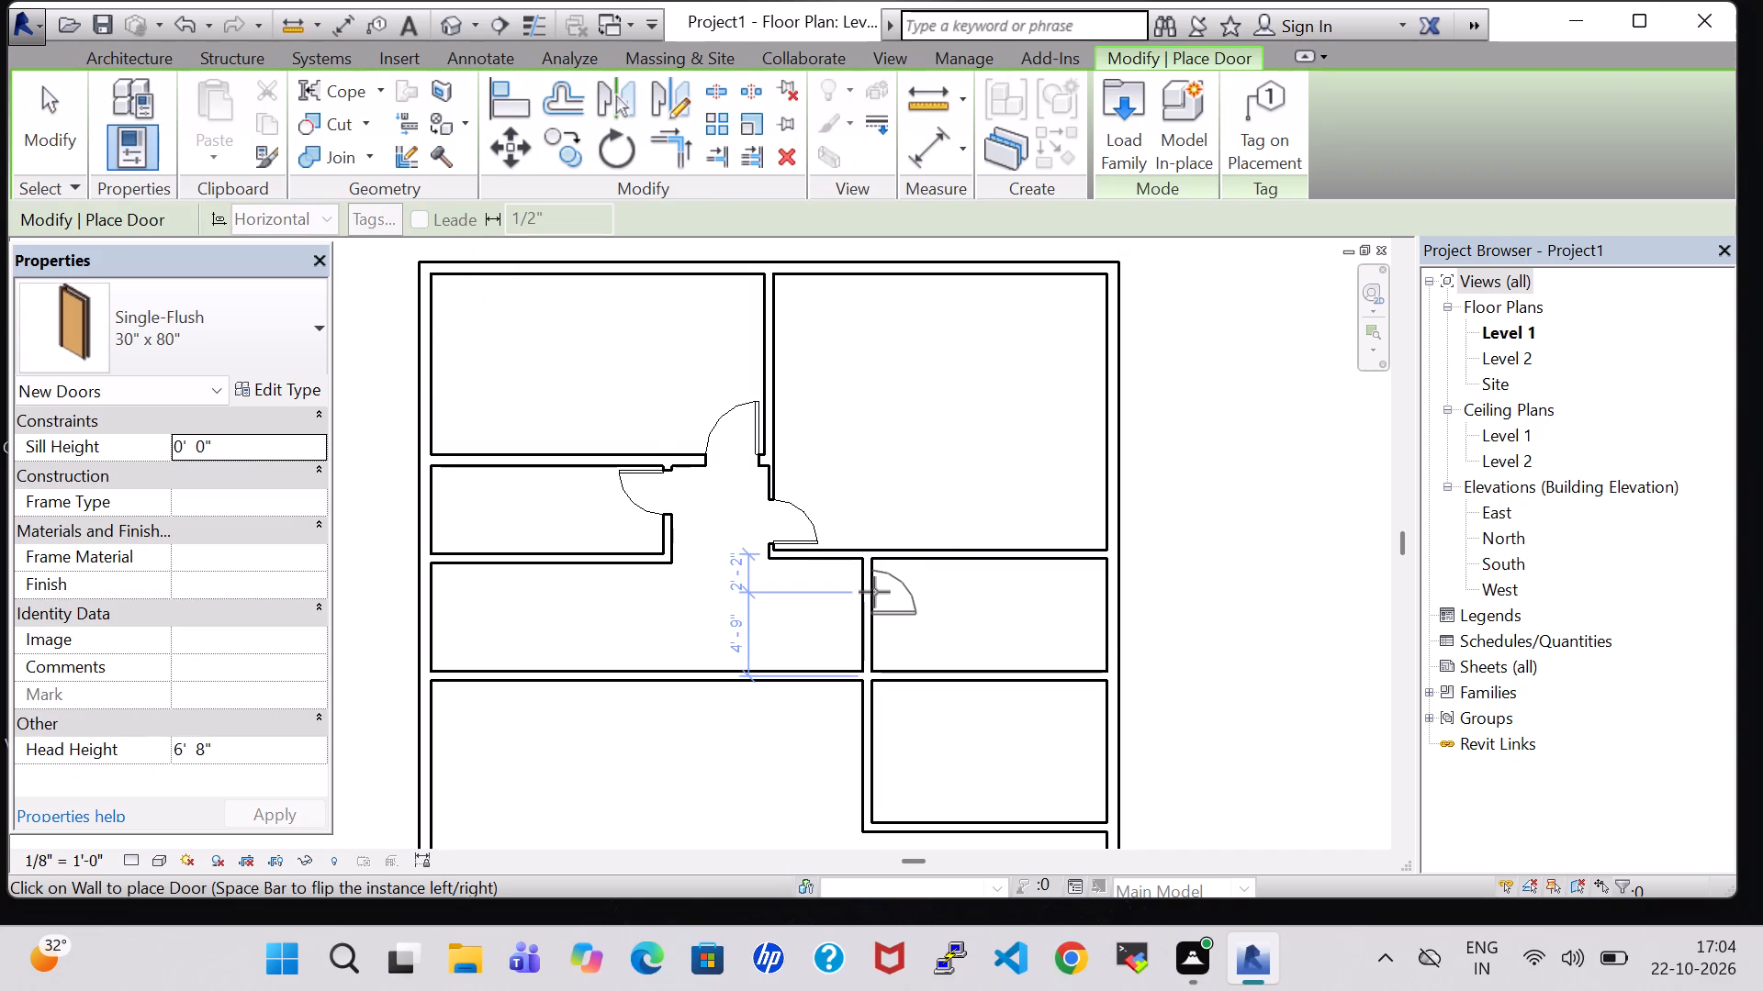
pyautogui.press('space')
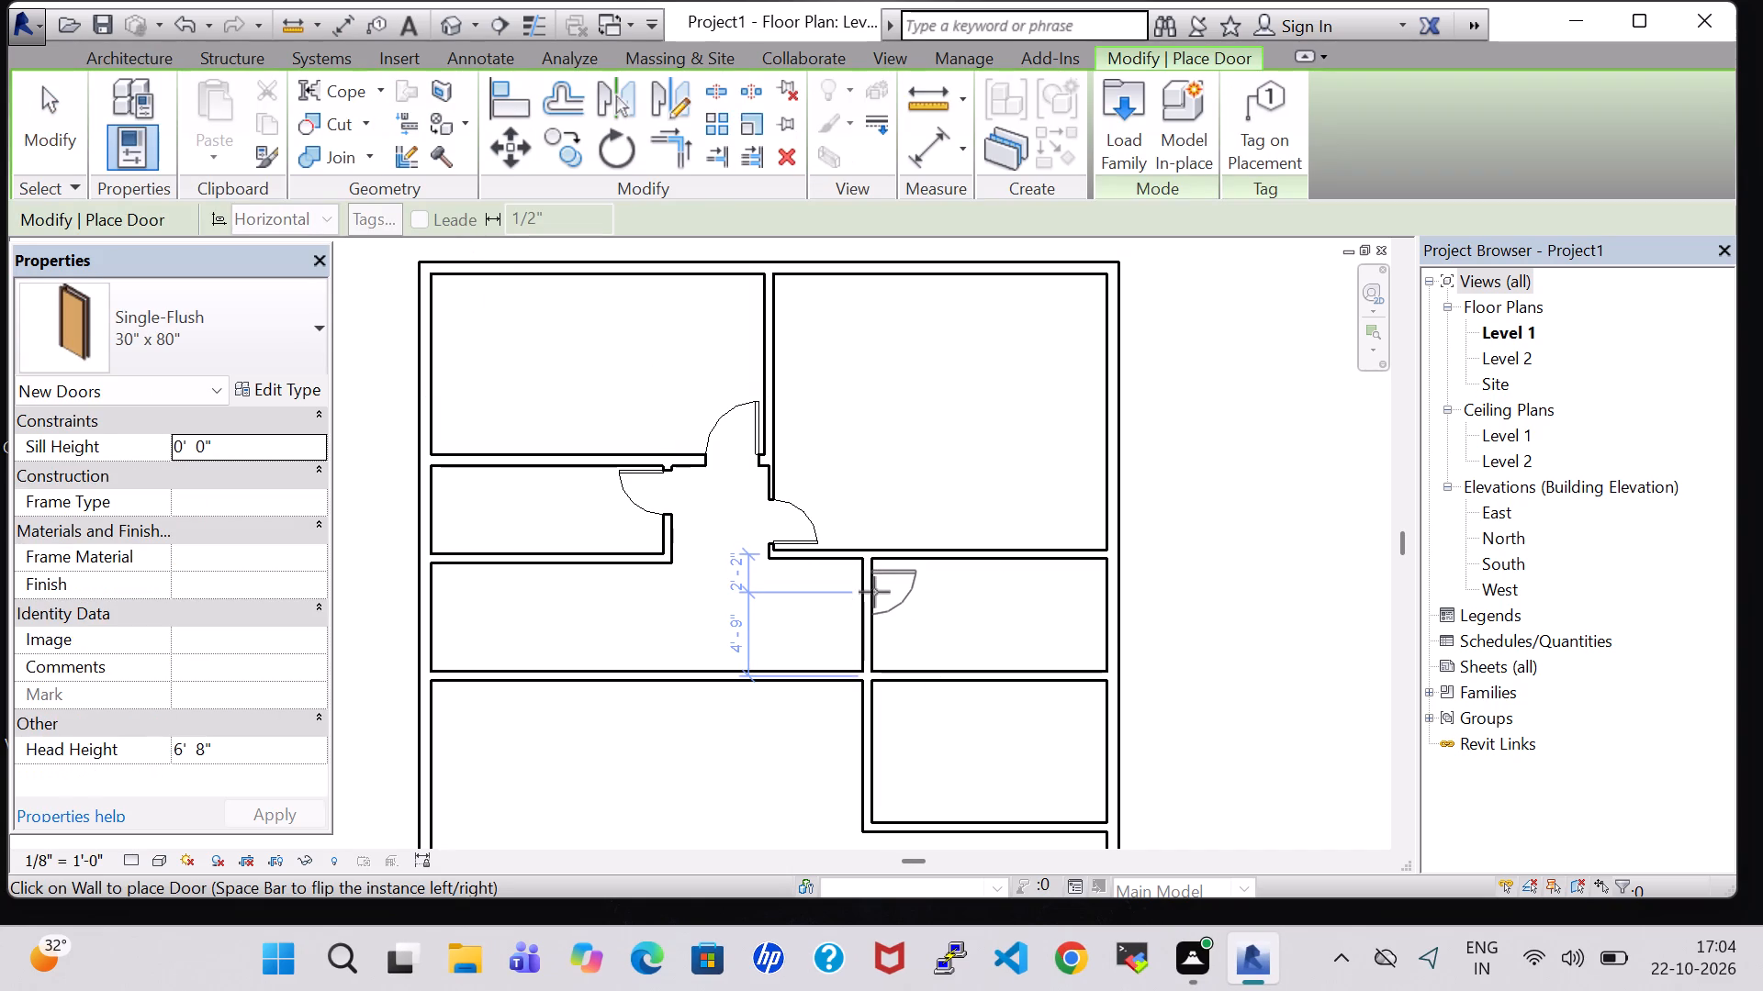
pyautogui.click(874, 591)
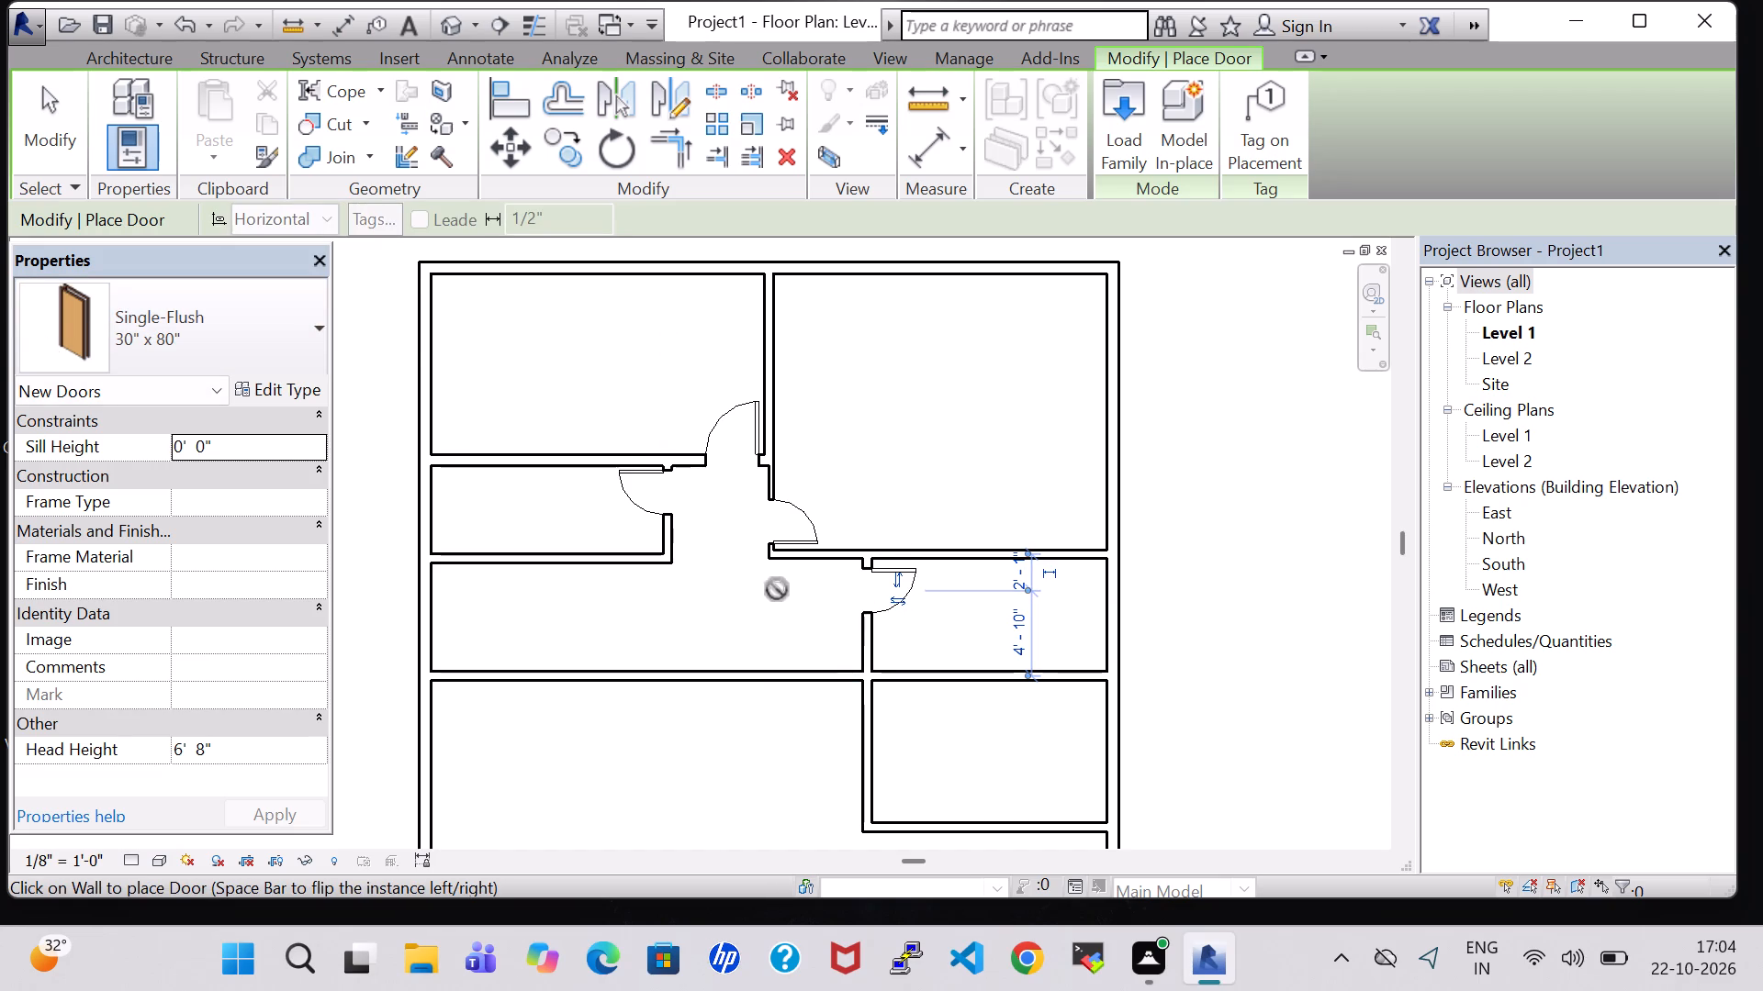
# Change the door in the left wall of the room below the upper-right room to Single-Flush 34" x 84".
pyautogui.click(221, 312)
pyautogui.click(202, 610)
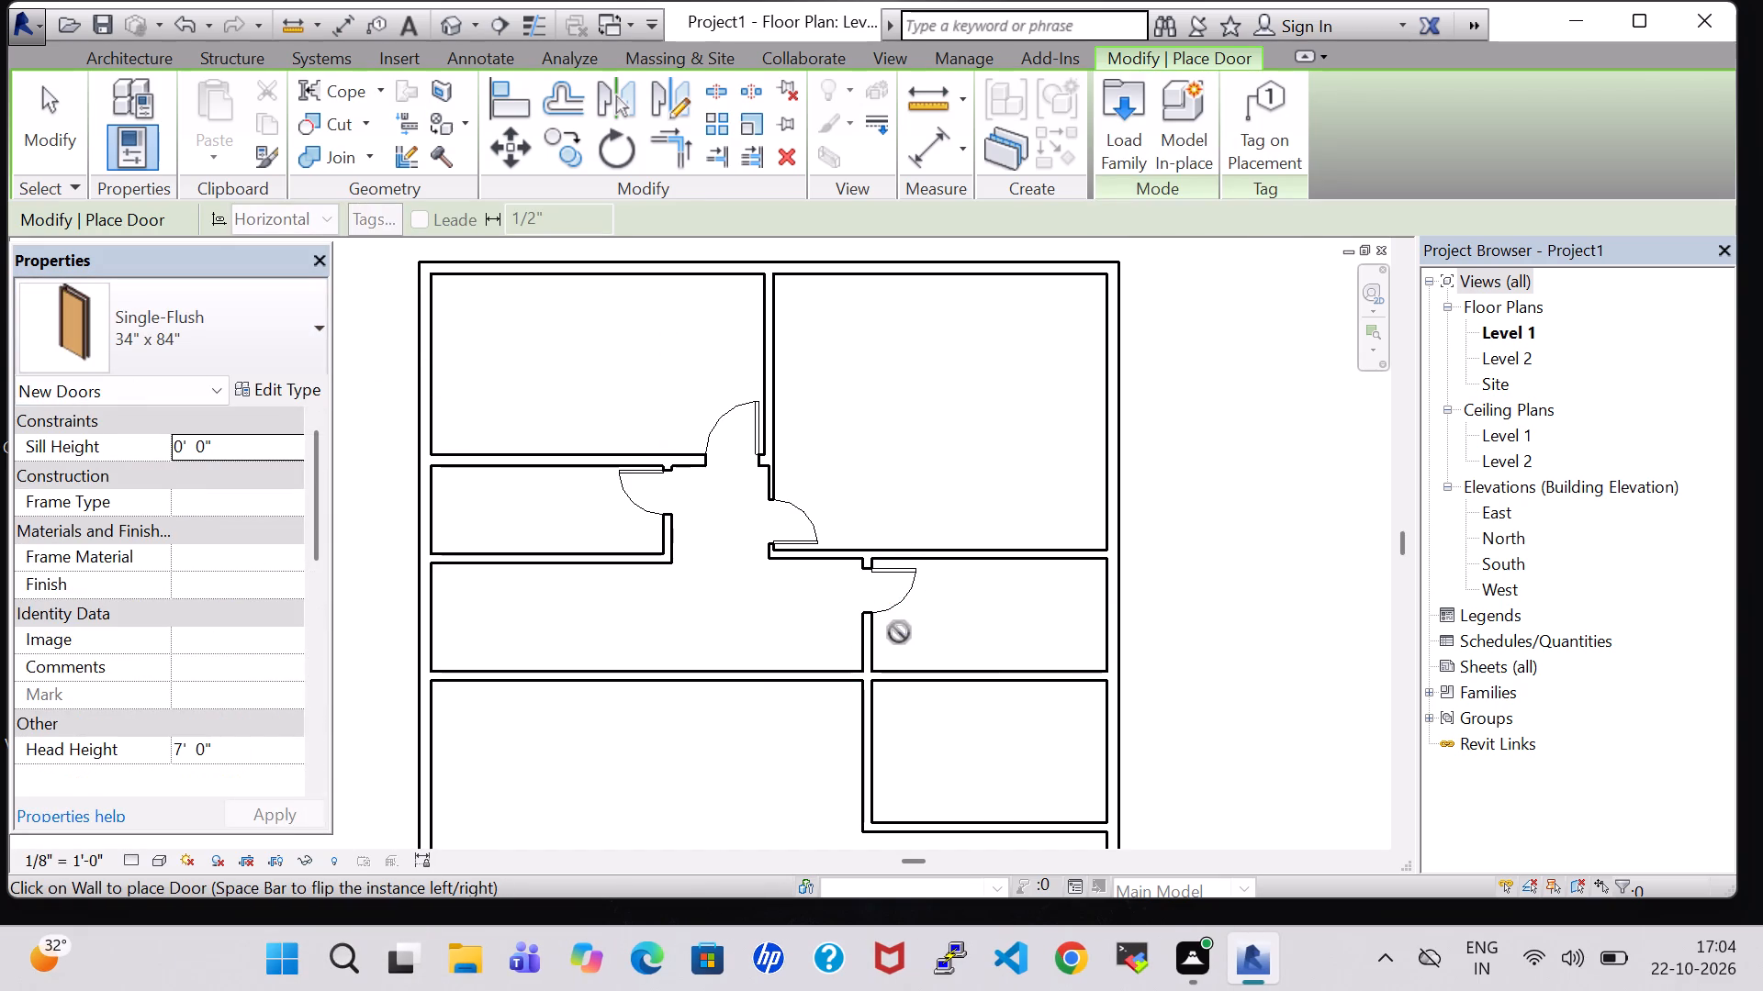
pyautogui.press('Escape')
pyautogui.click(899, 608)
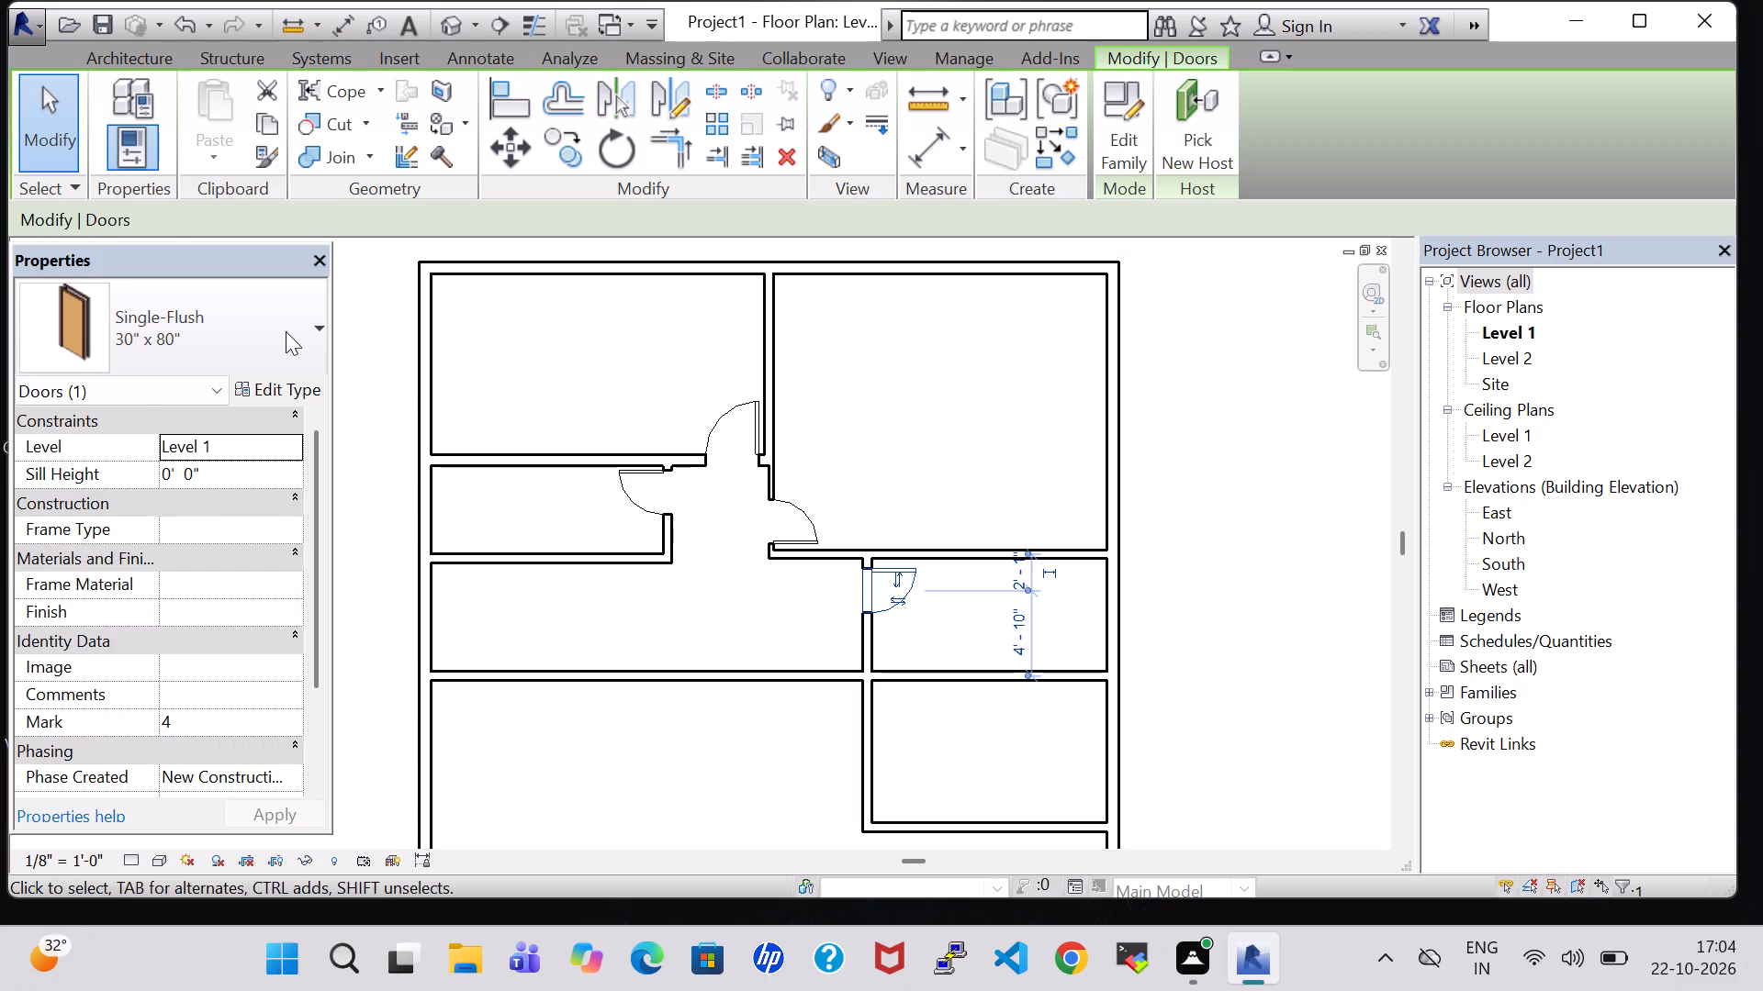
pyautogui.click(264, 329)
pyautogui.click(155, 610)
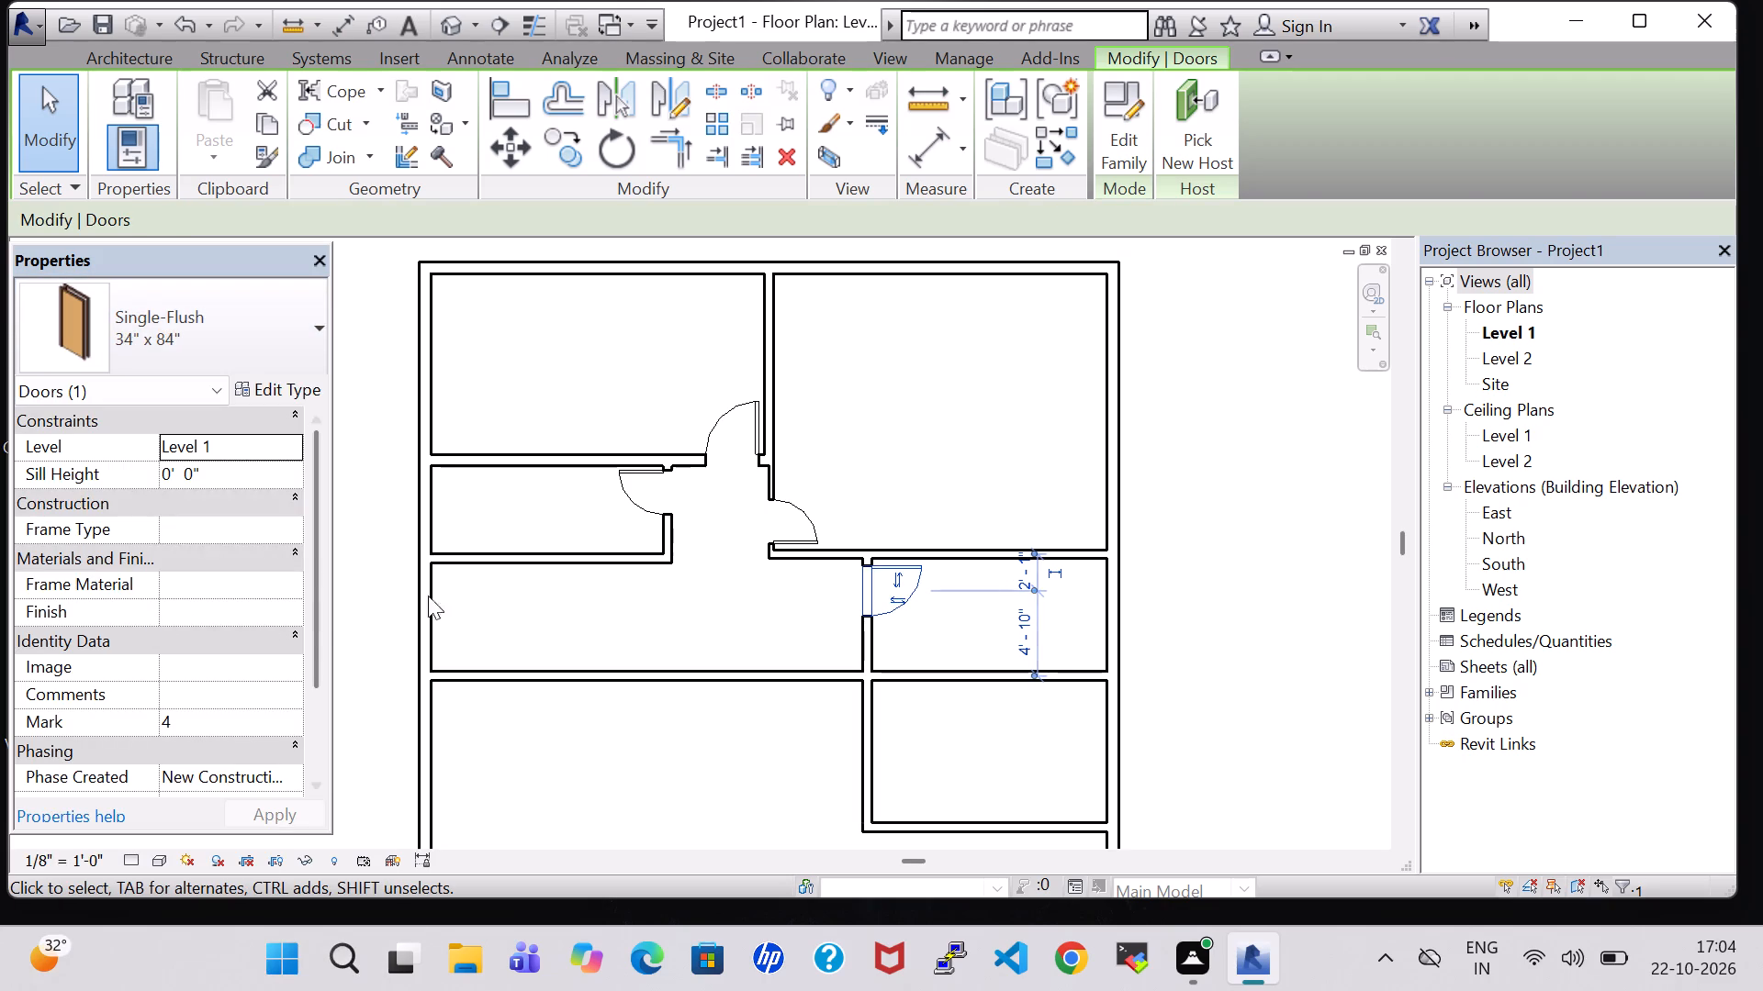
pyautogui.click(955, 472)
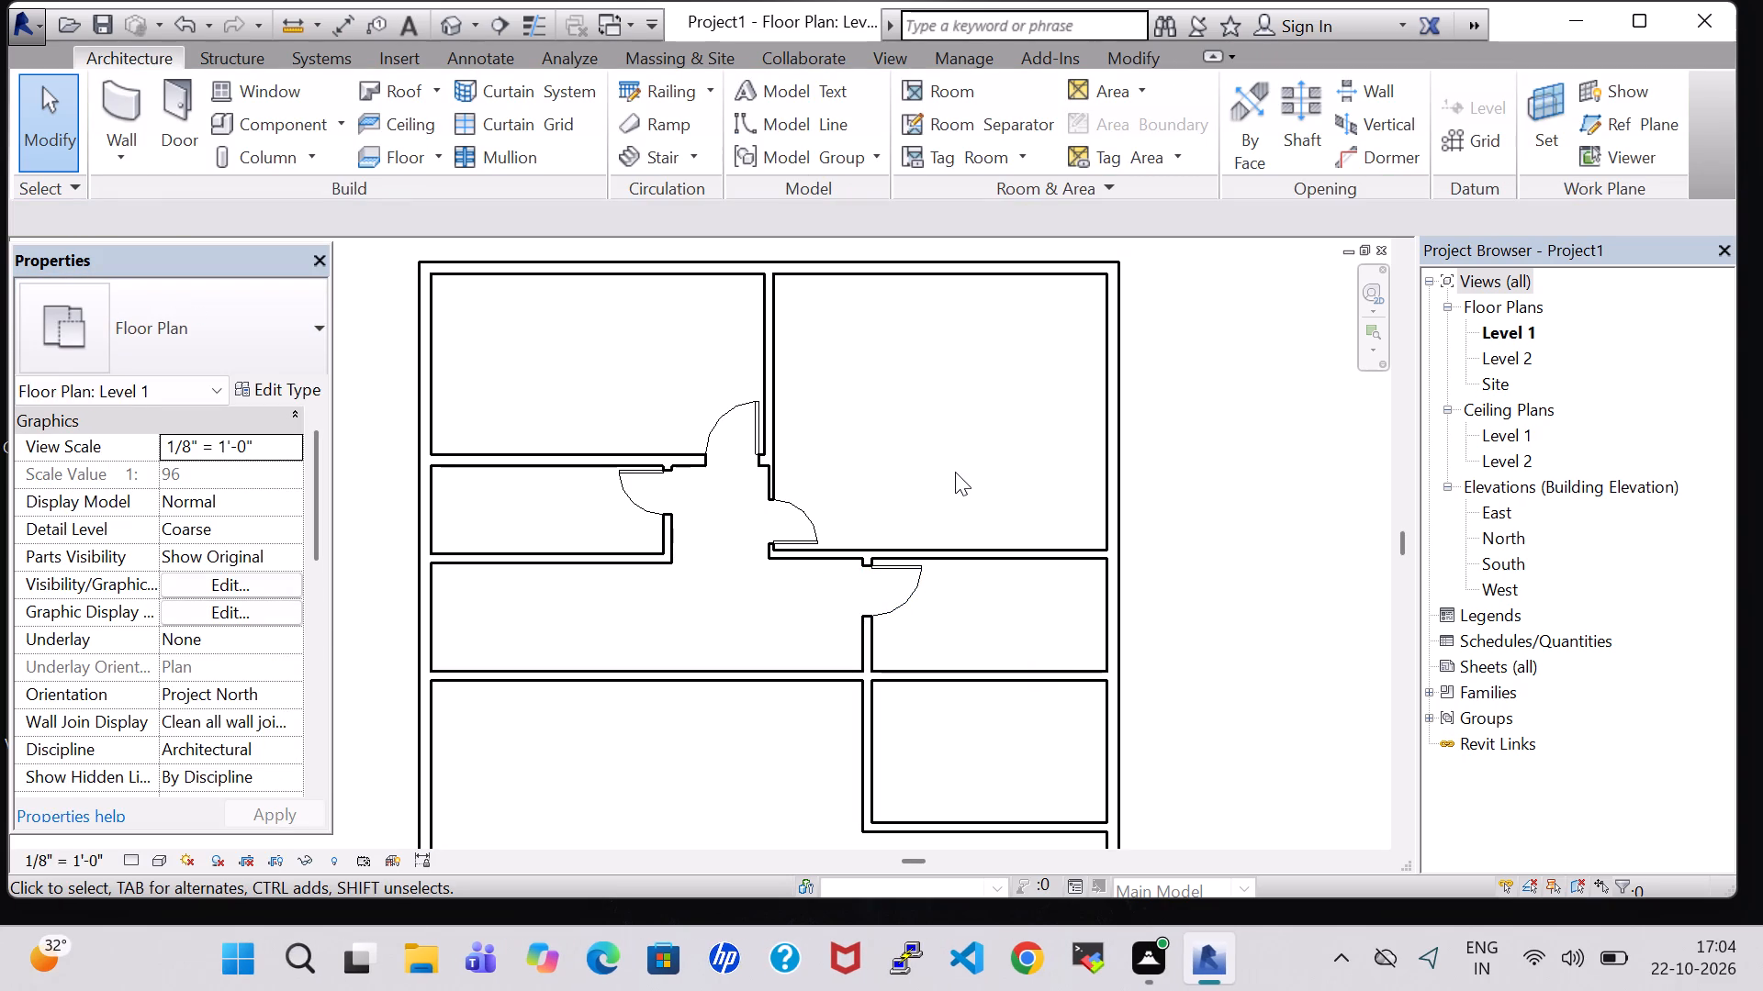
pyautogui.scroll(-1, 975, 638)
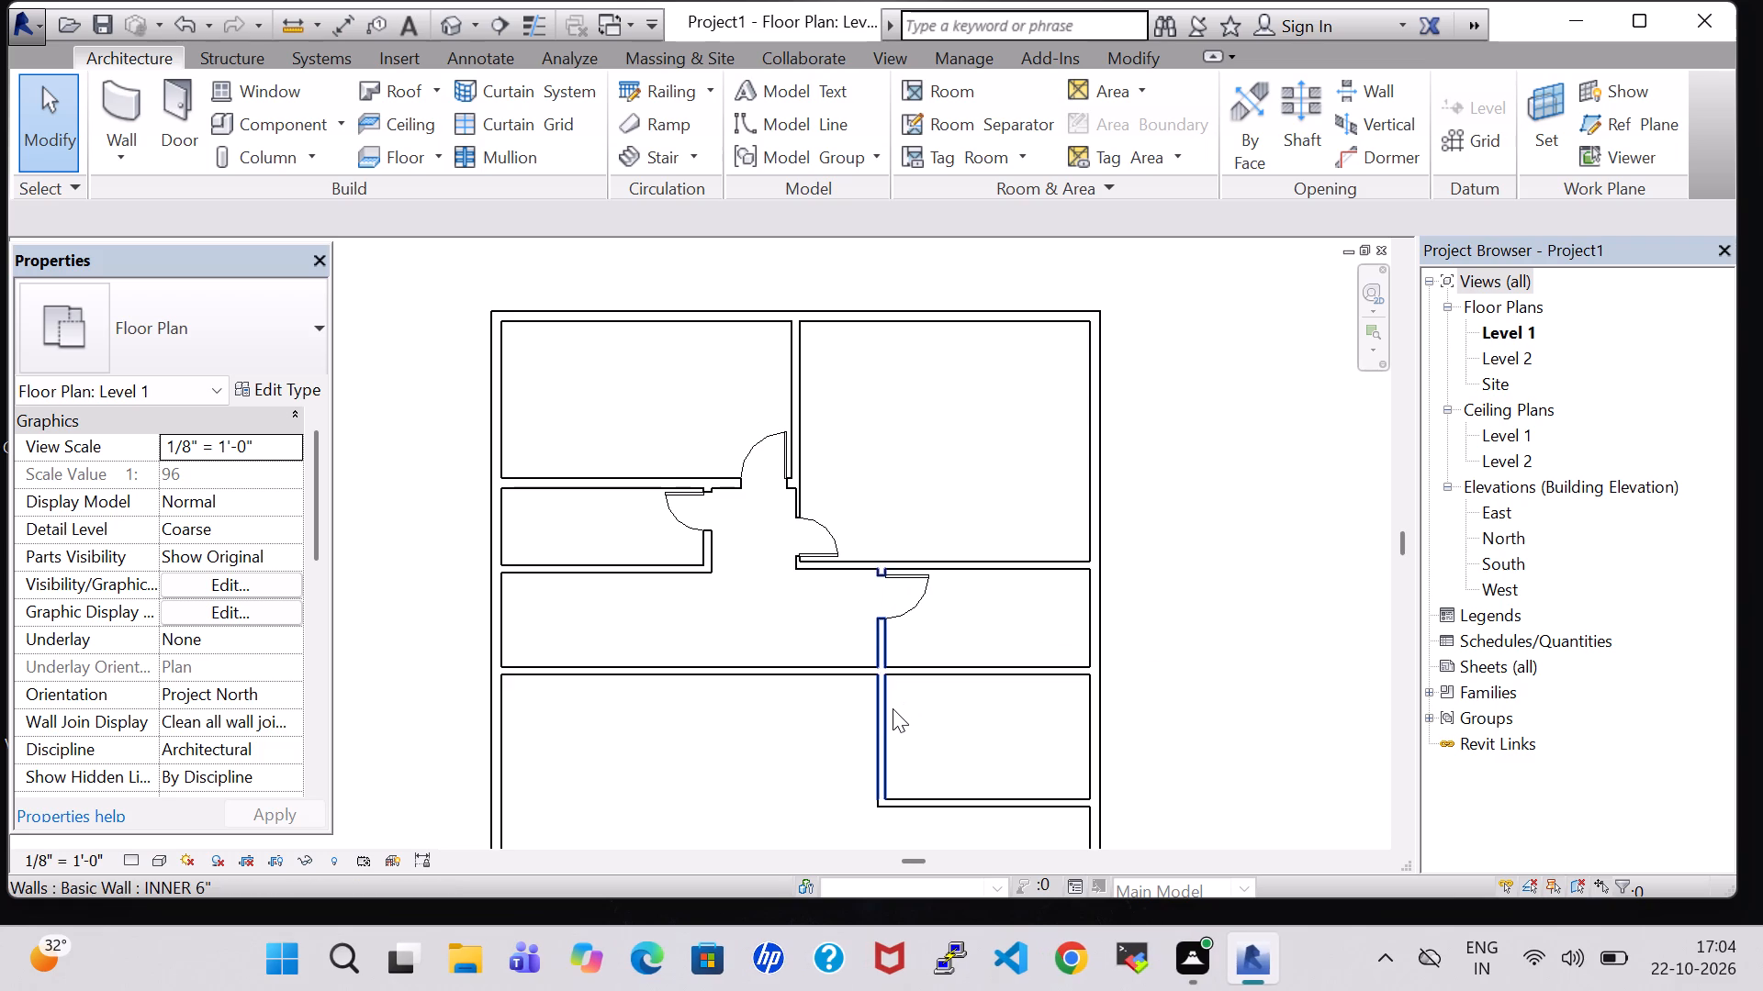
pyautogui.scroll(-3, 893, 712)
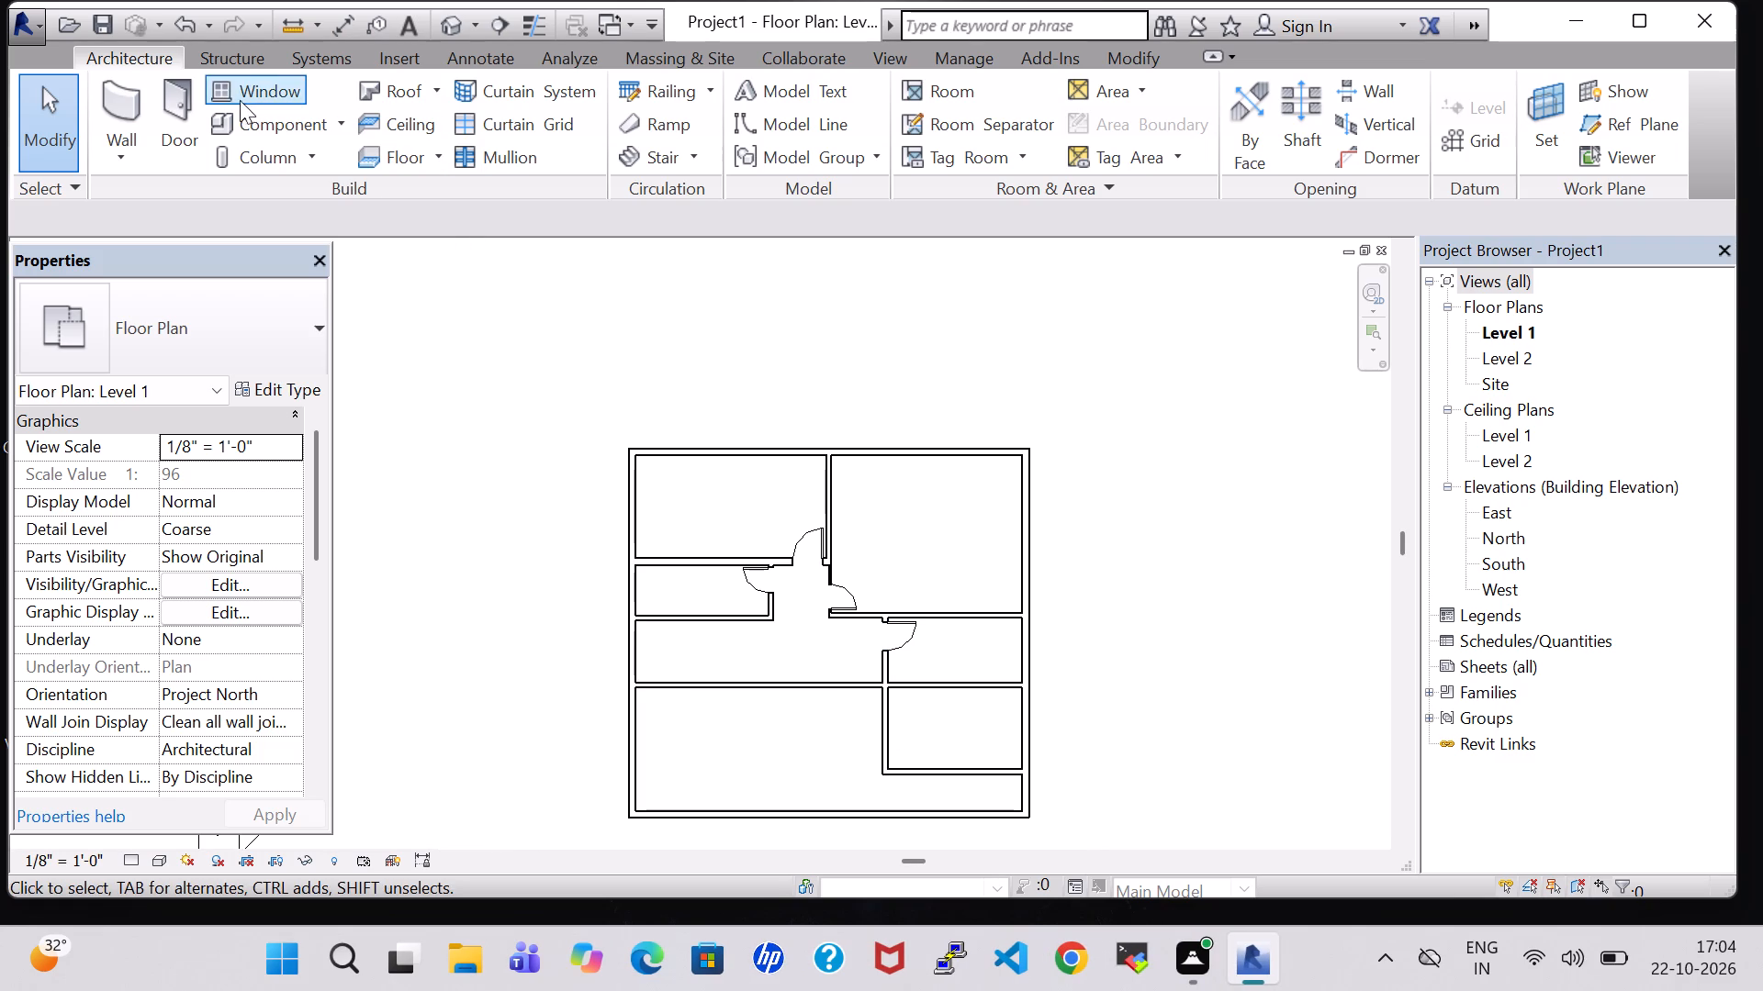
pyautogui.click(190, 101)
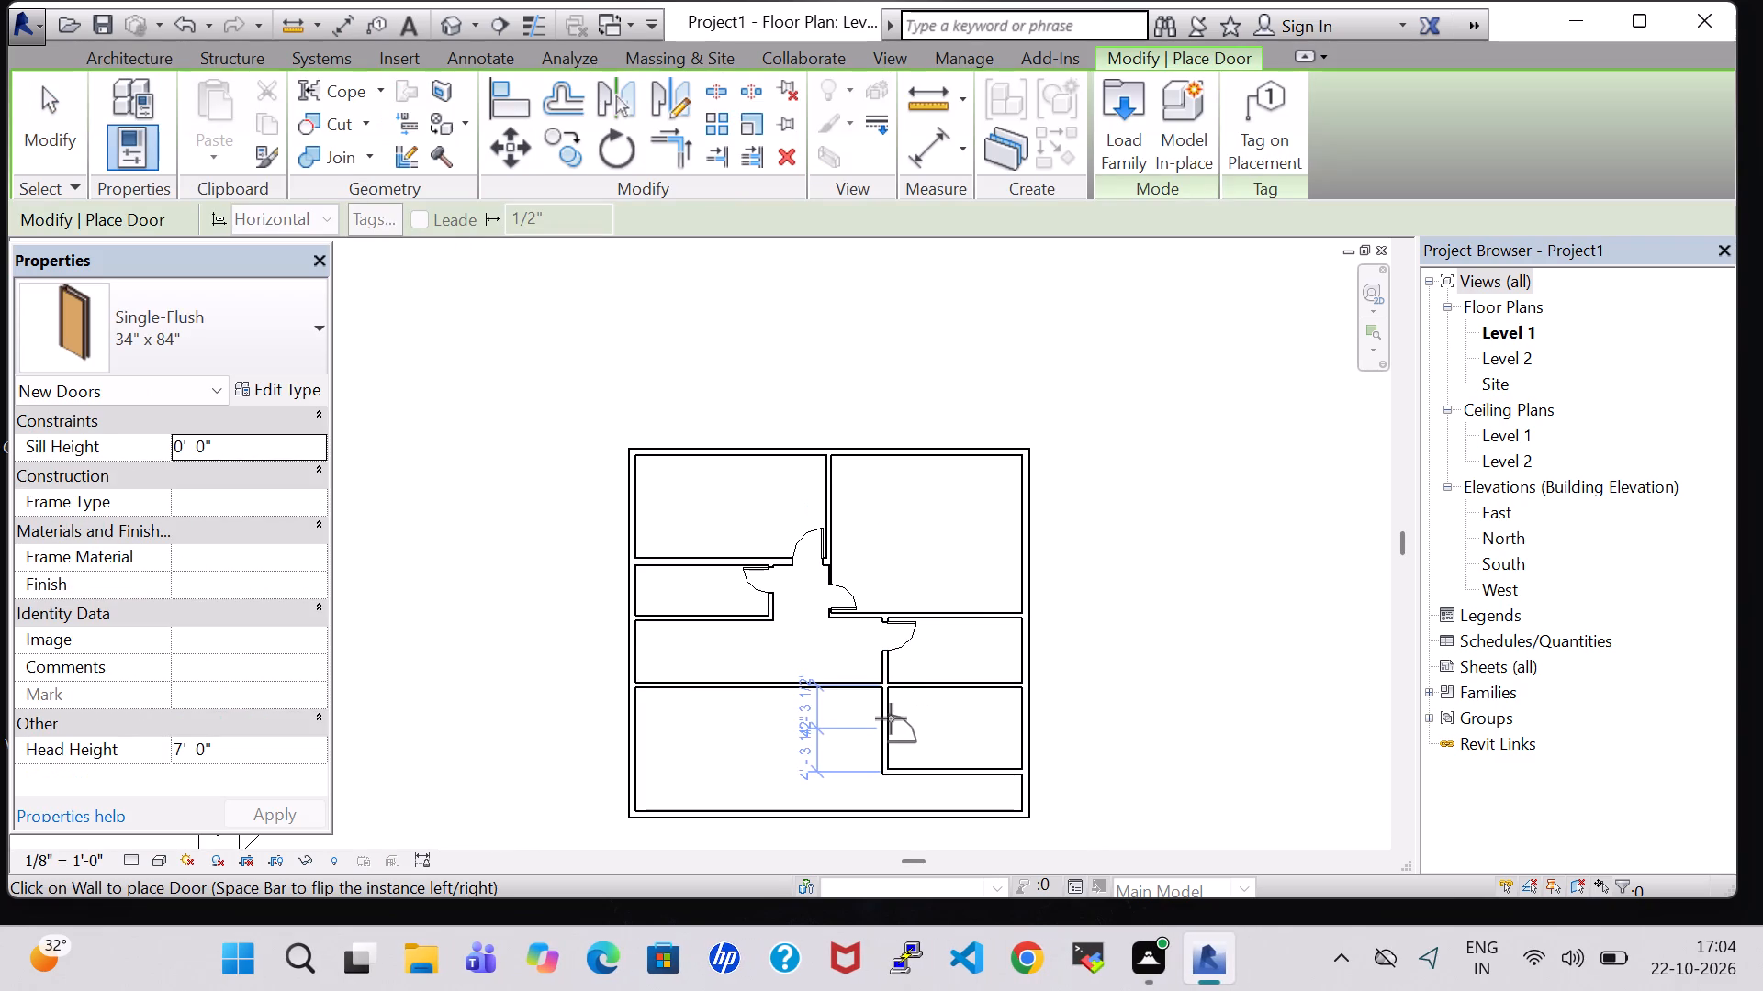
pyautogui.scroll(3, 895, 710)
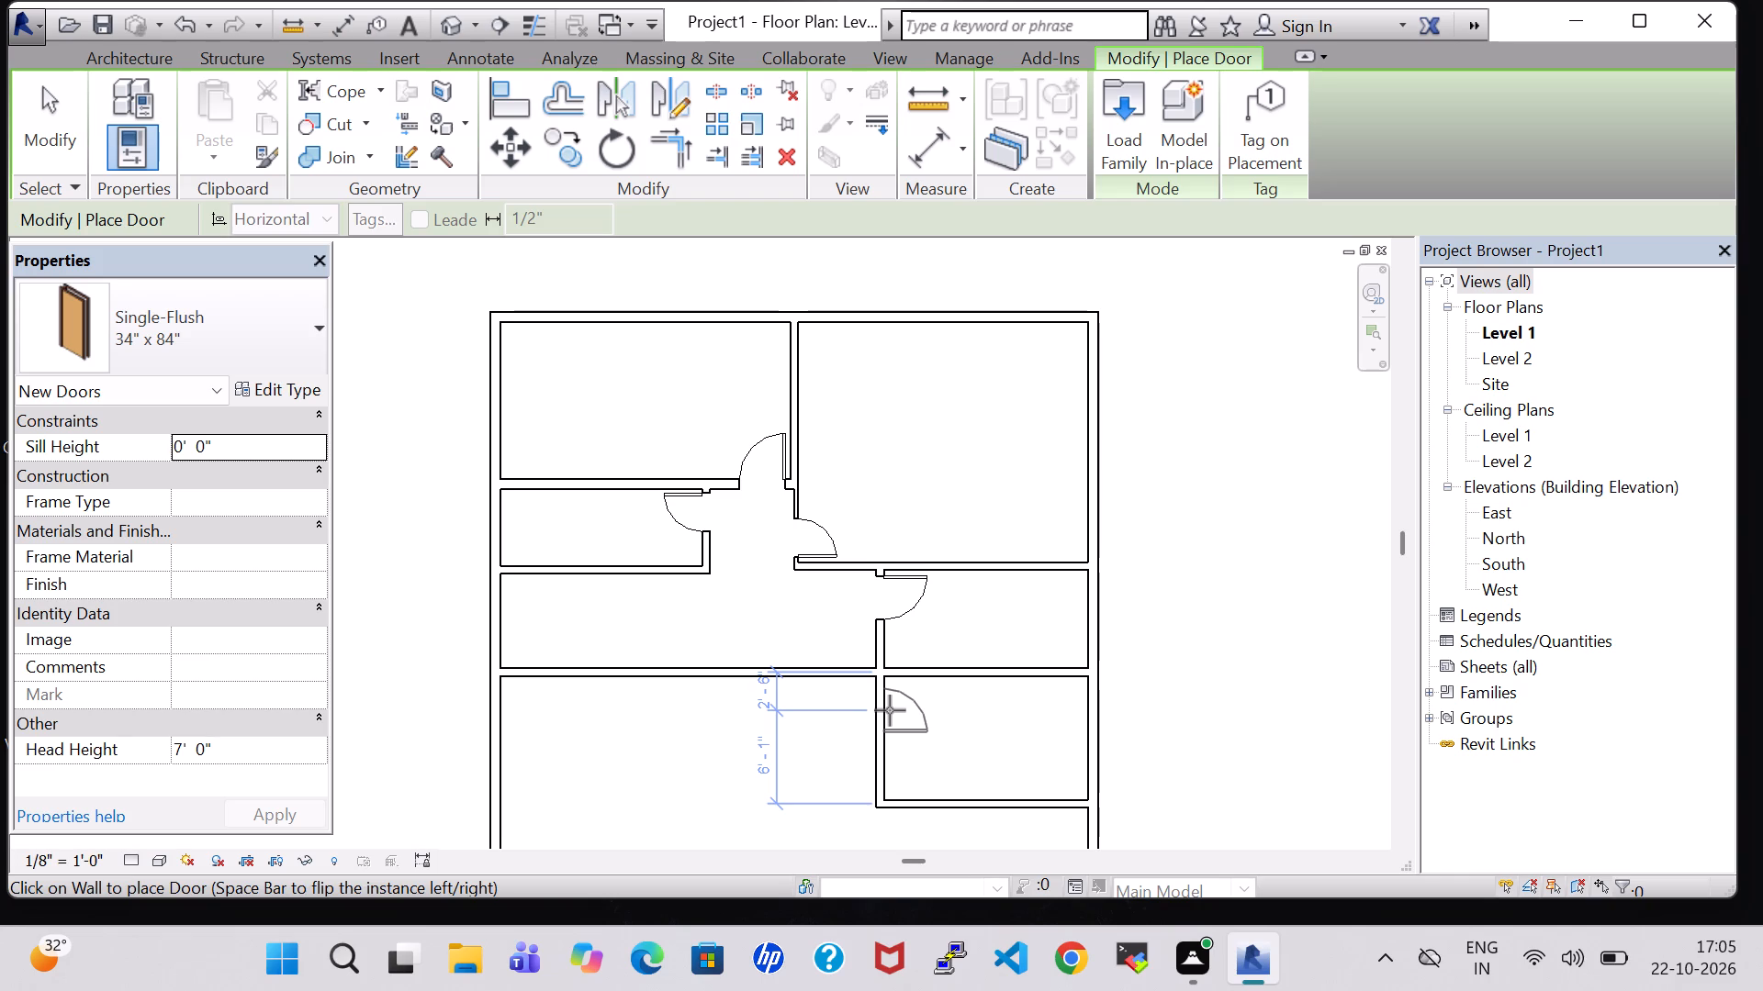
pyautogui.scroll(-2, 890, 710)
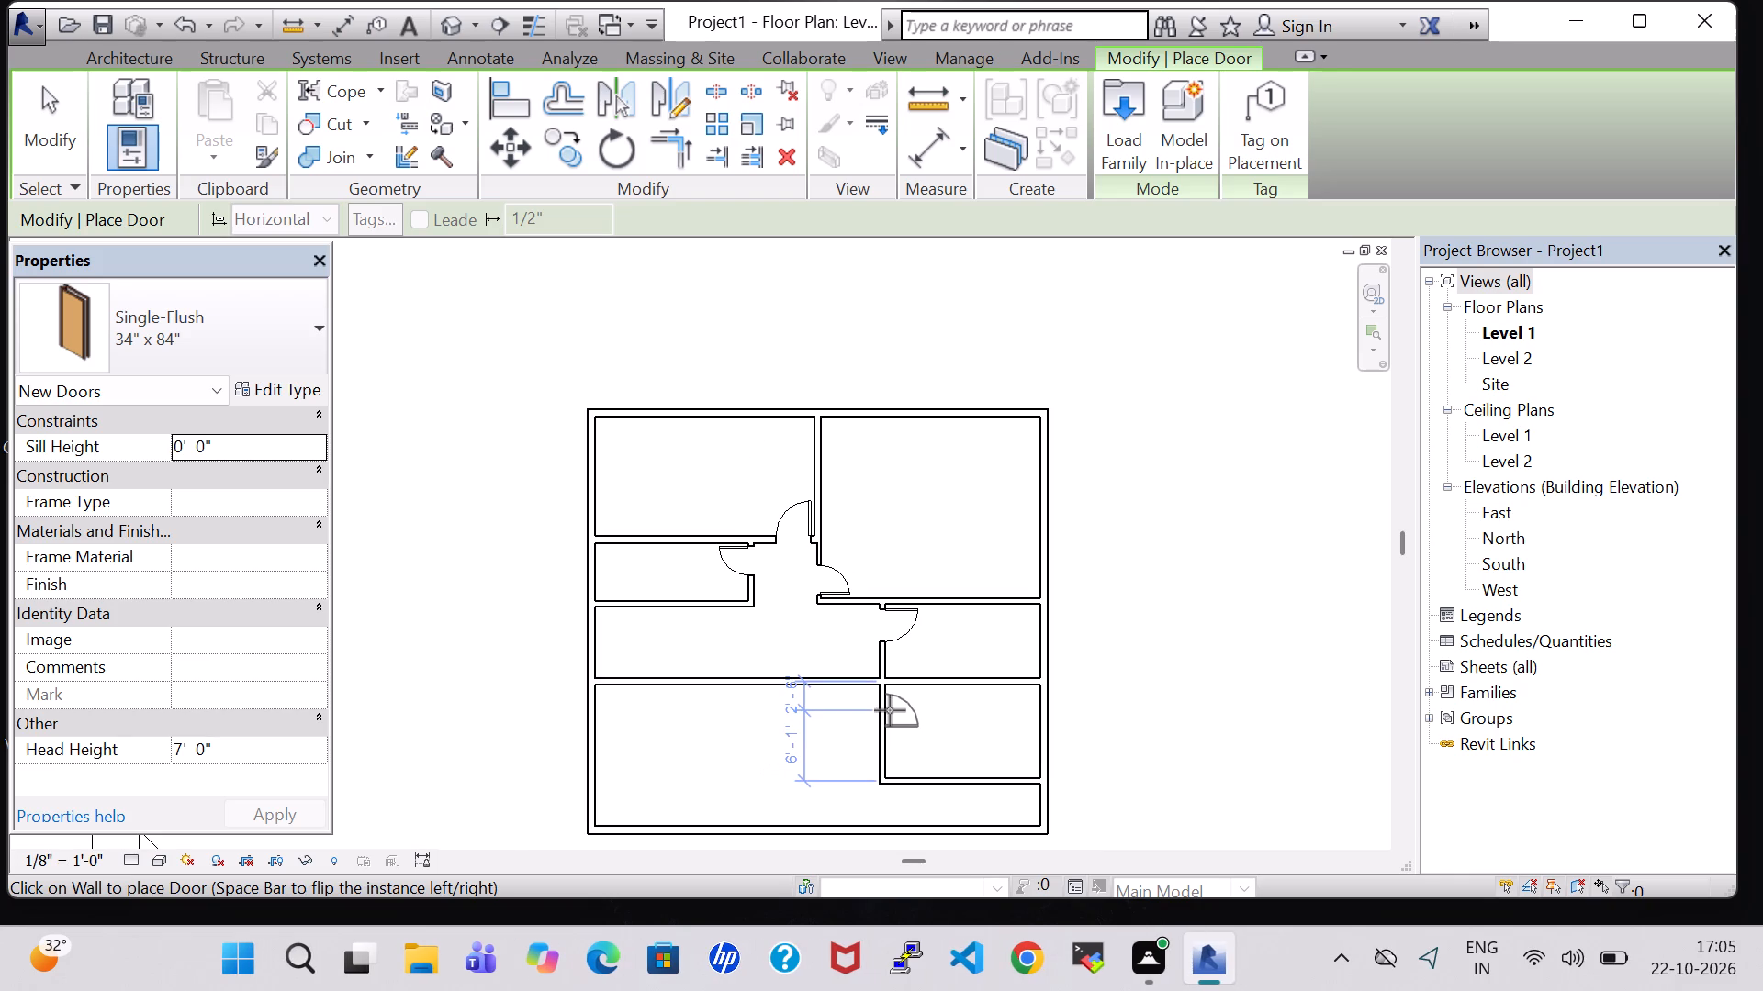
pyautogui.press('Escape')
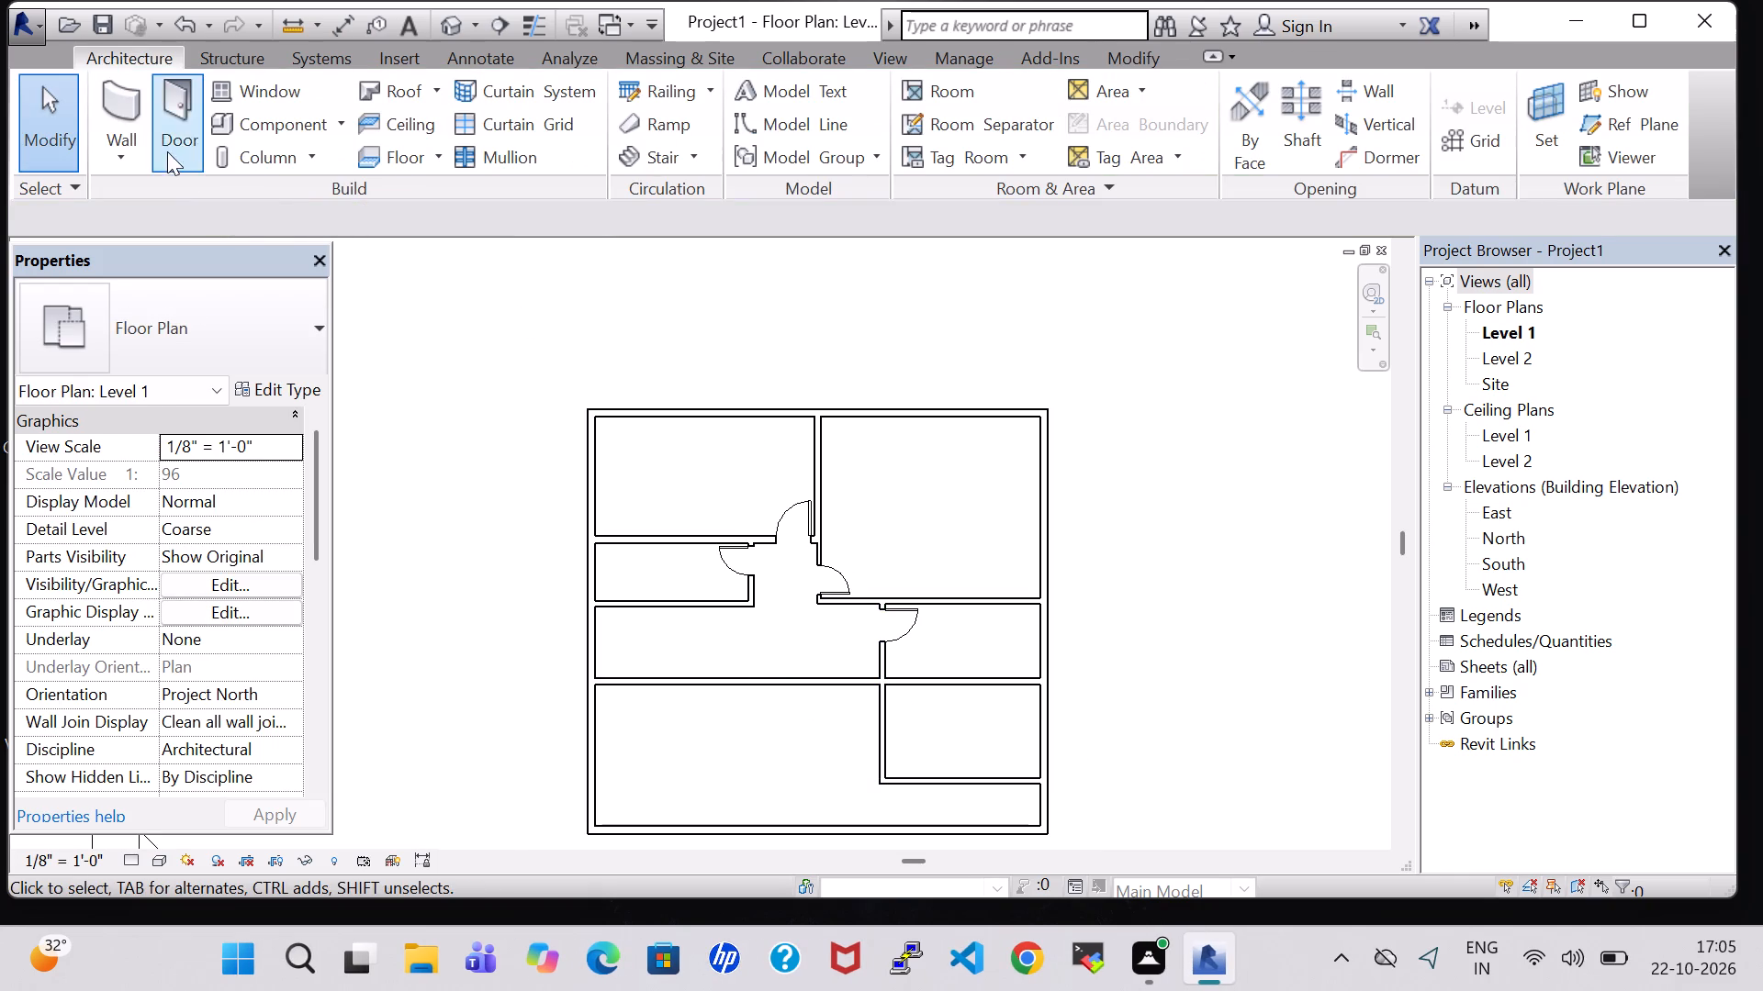
# Draw an INNER 6" vertical wall about 8'-4" down from the midpoint of the horizontal partition, left of the lower-right room.
pyautogui.click(124, 111)
pyautogui.click(214, 339)
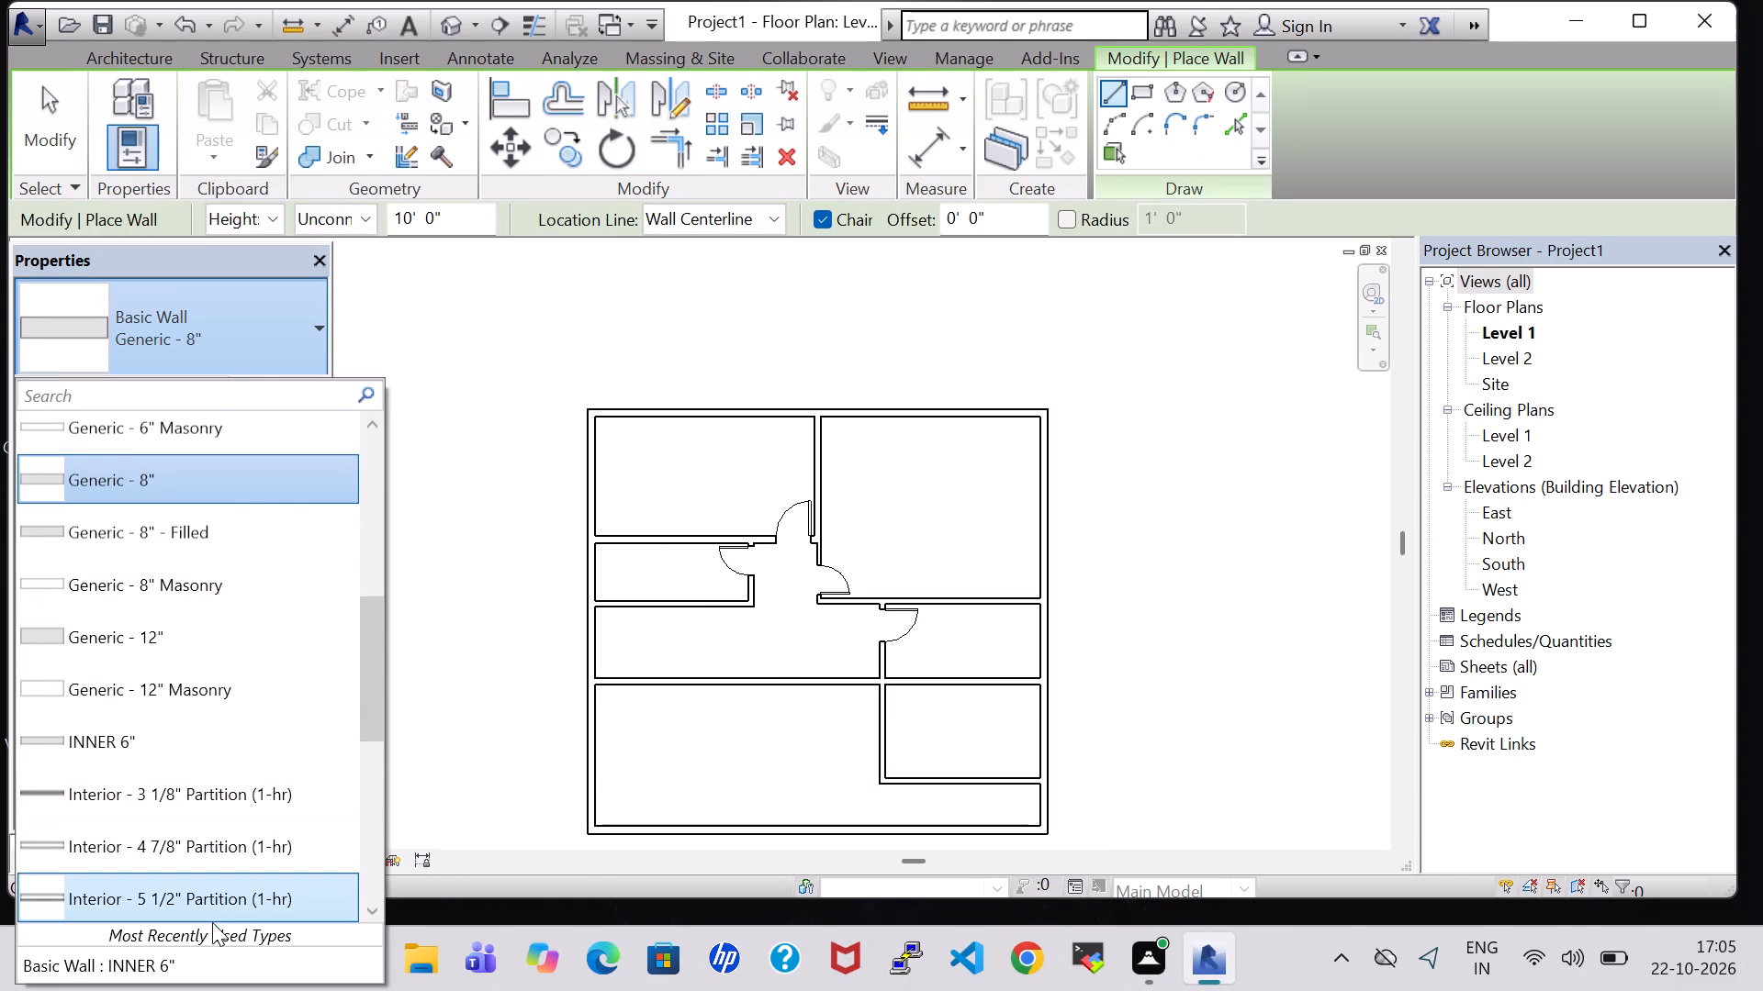
pyautogui.click(212, 963)
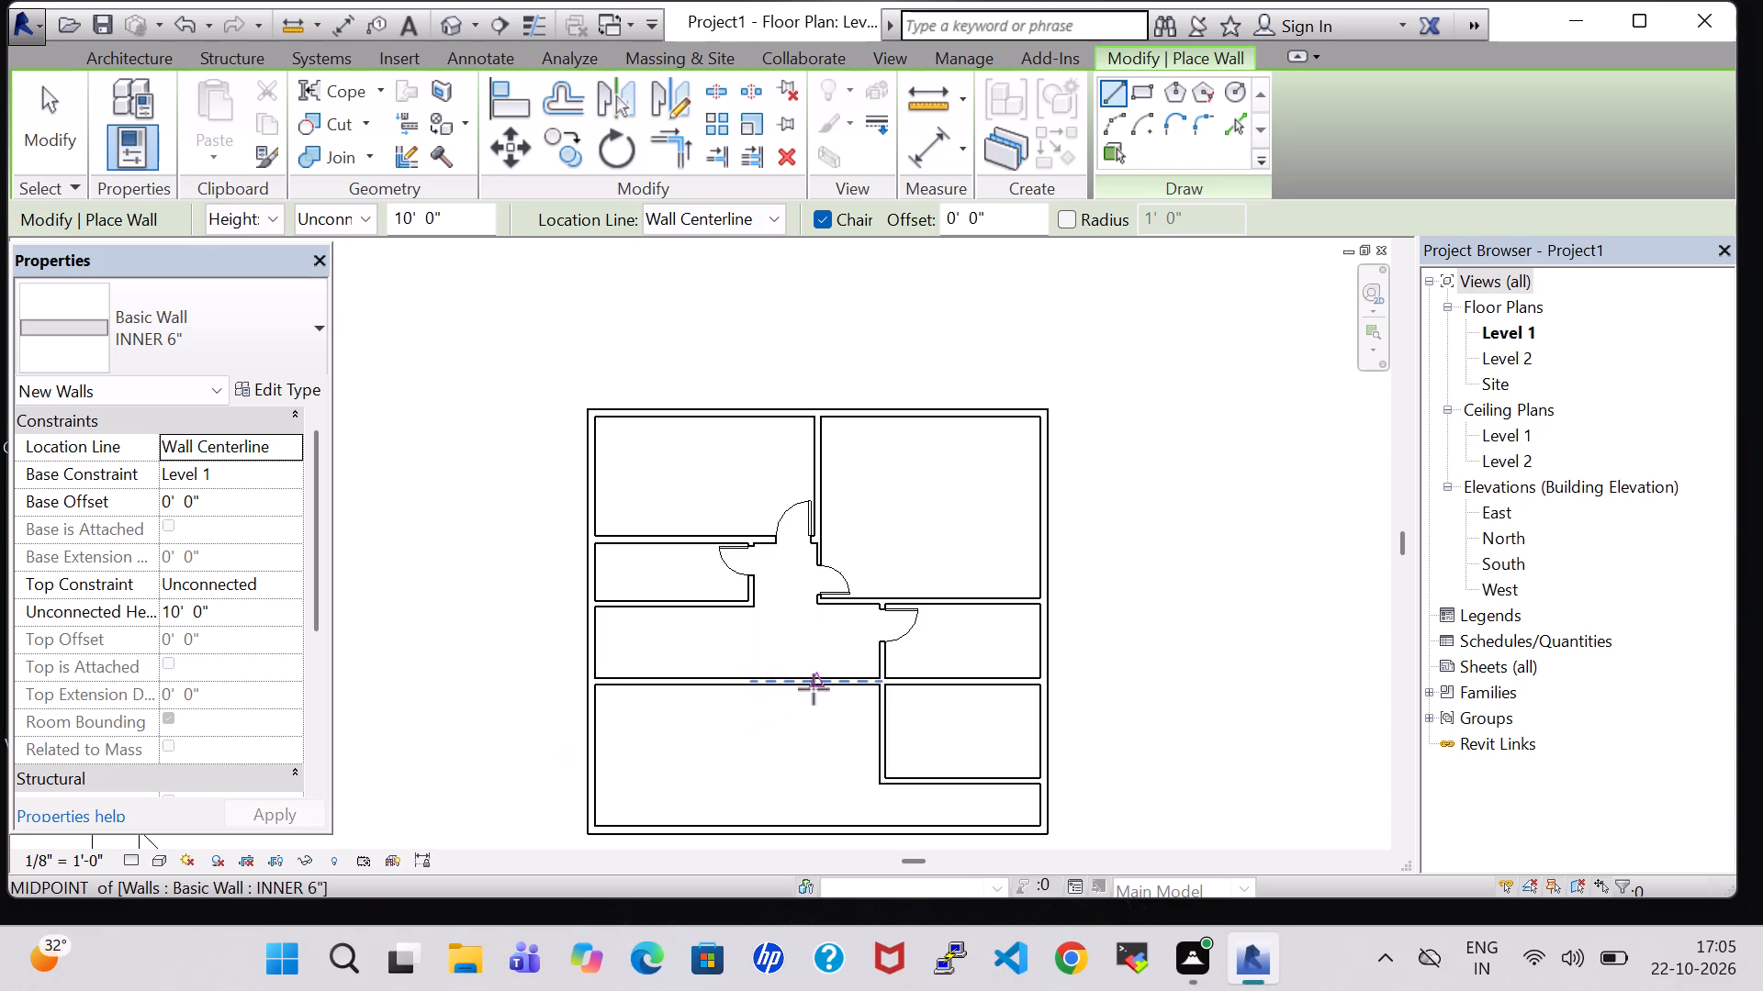
pyautogui.click(815, 682)
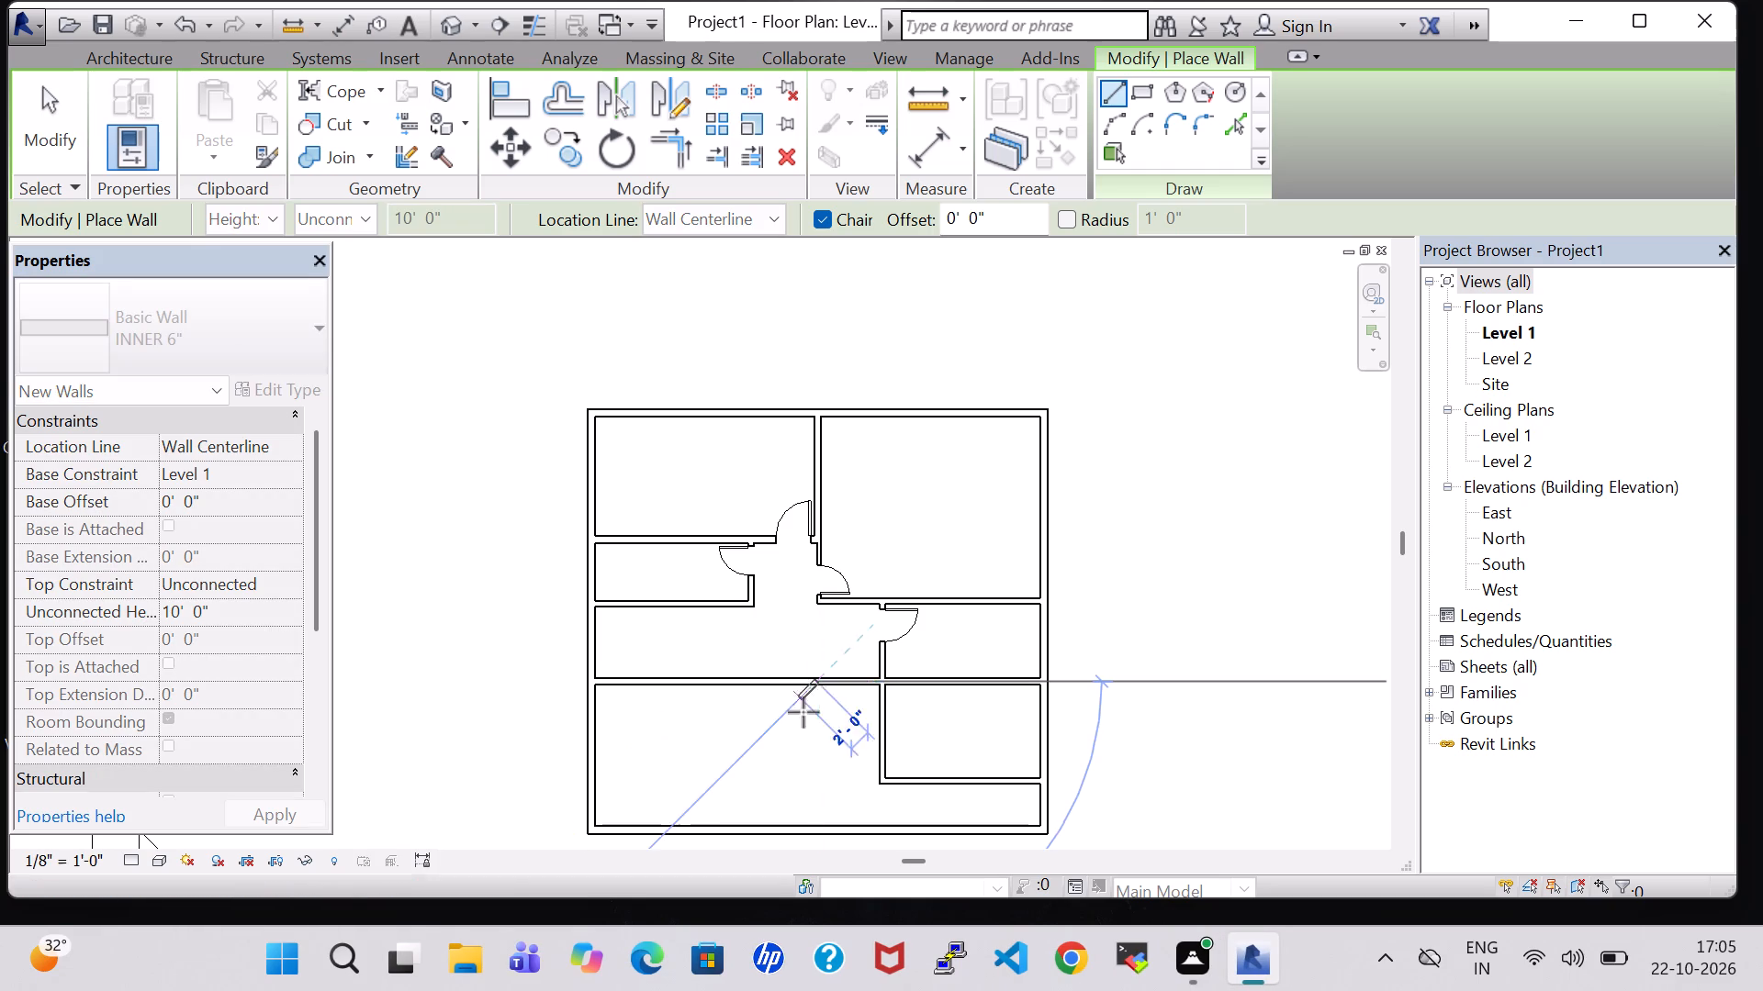
pyautogui.click(816, 778)
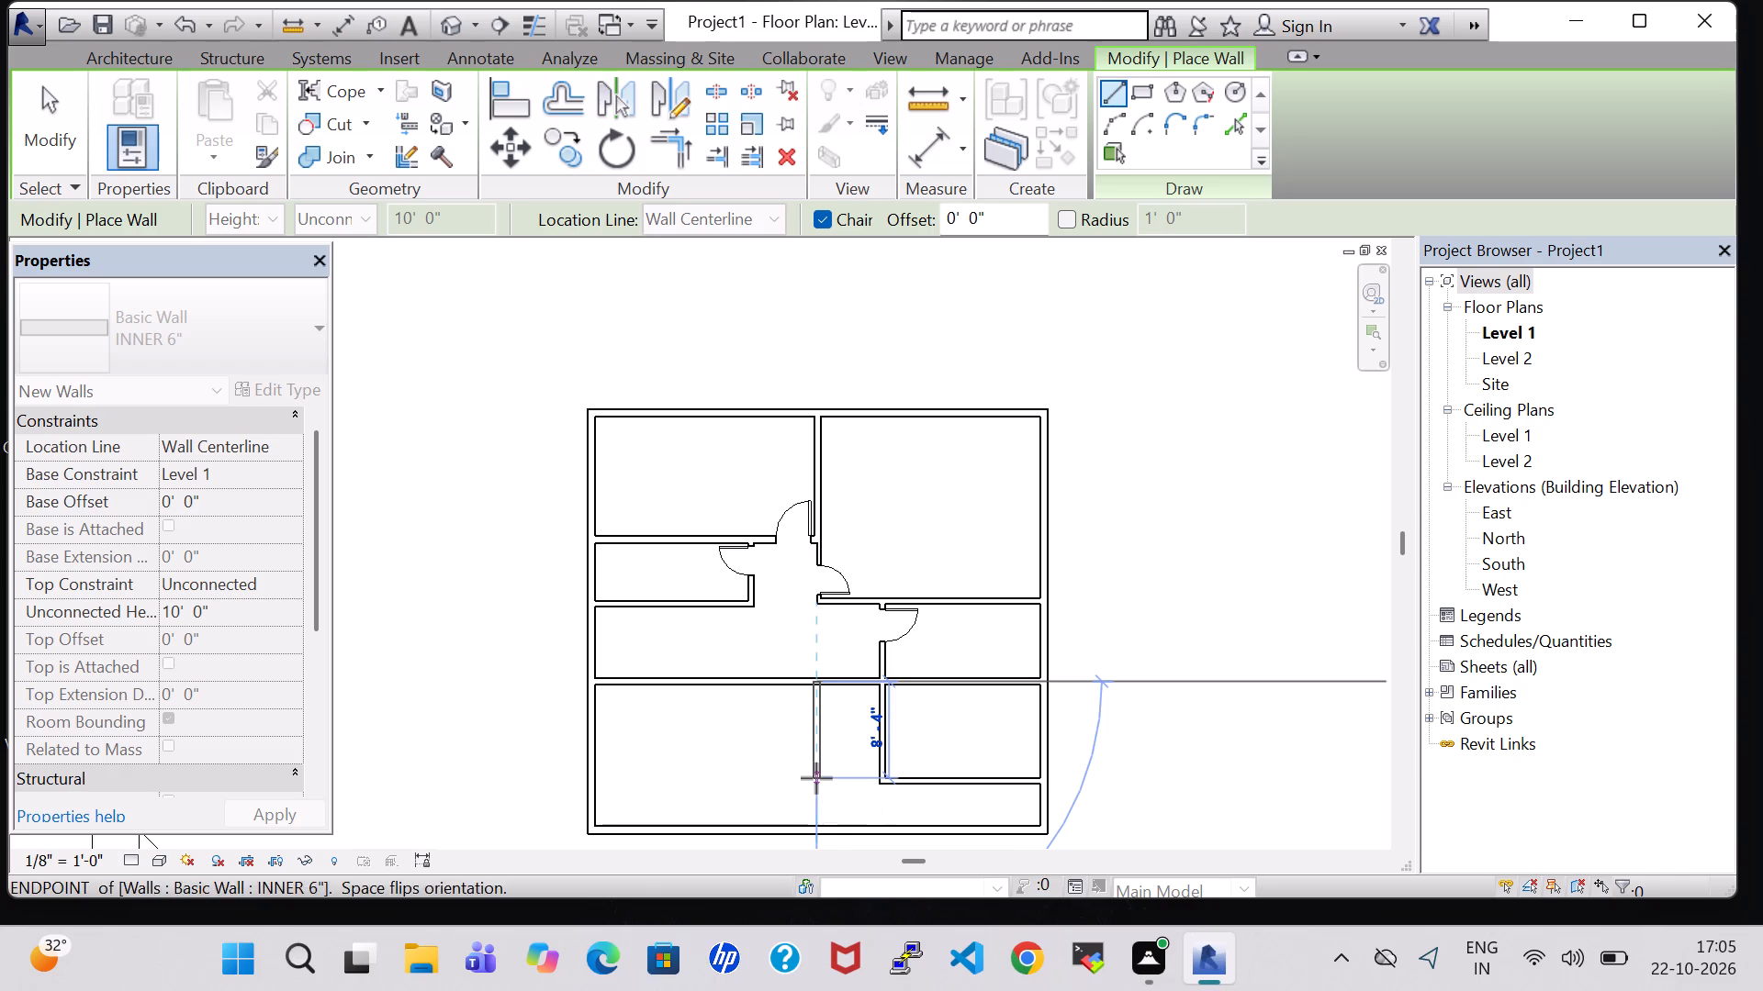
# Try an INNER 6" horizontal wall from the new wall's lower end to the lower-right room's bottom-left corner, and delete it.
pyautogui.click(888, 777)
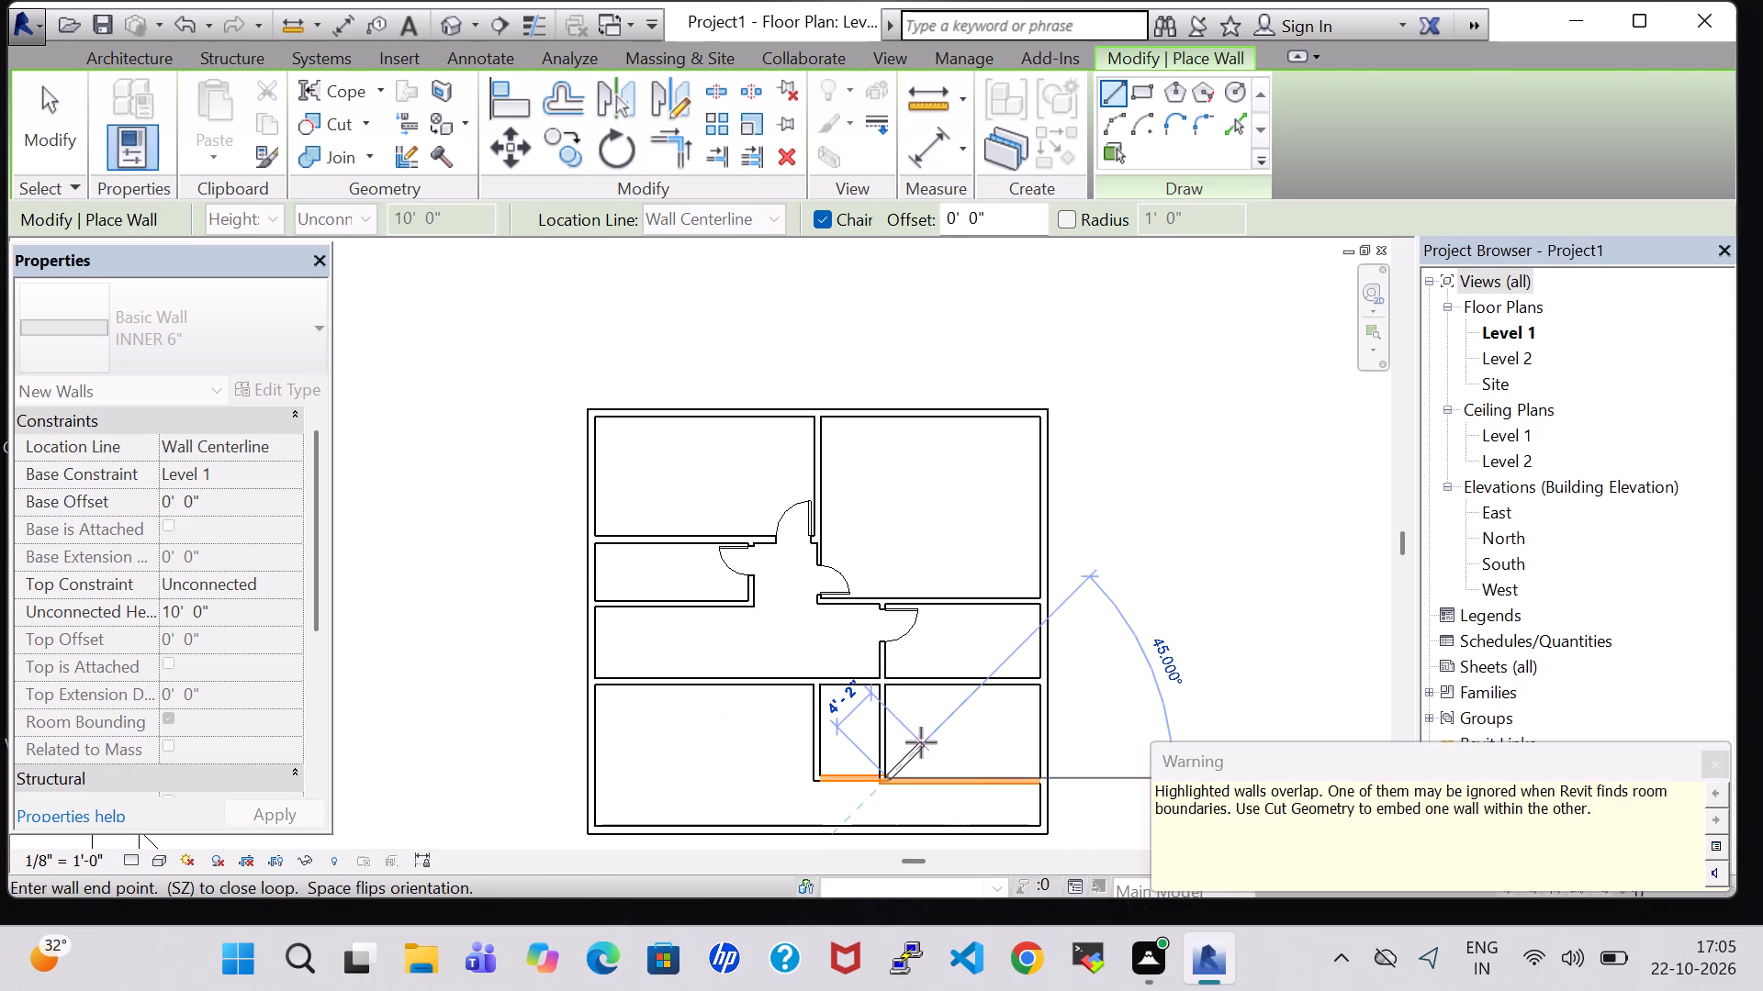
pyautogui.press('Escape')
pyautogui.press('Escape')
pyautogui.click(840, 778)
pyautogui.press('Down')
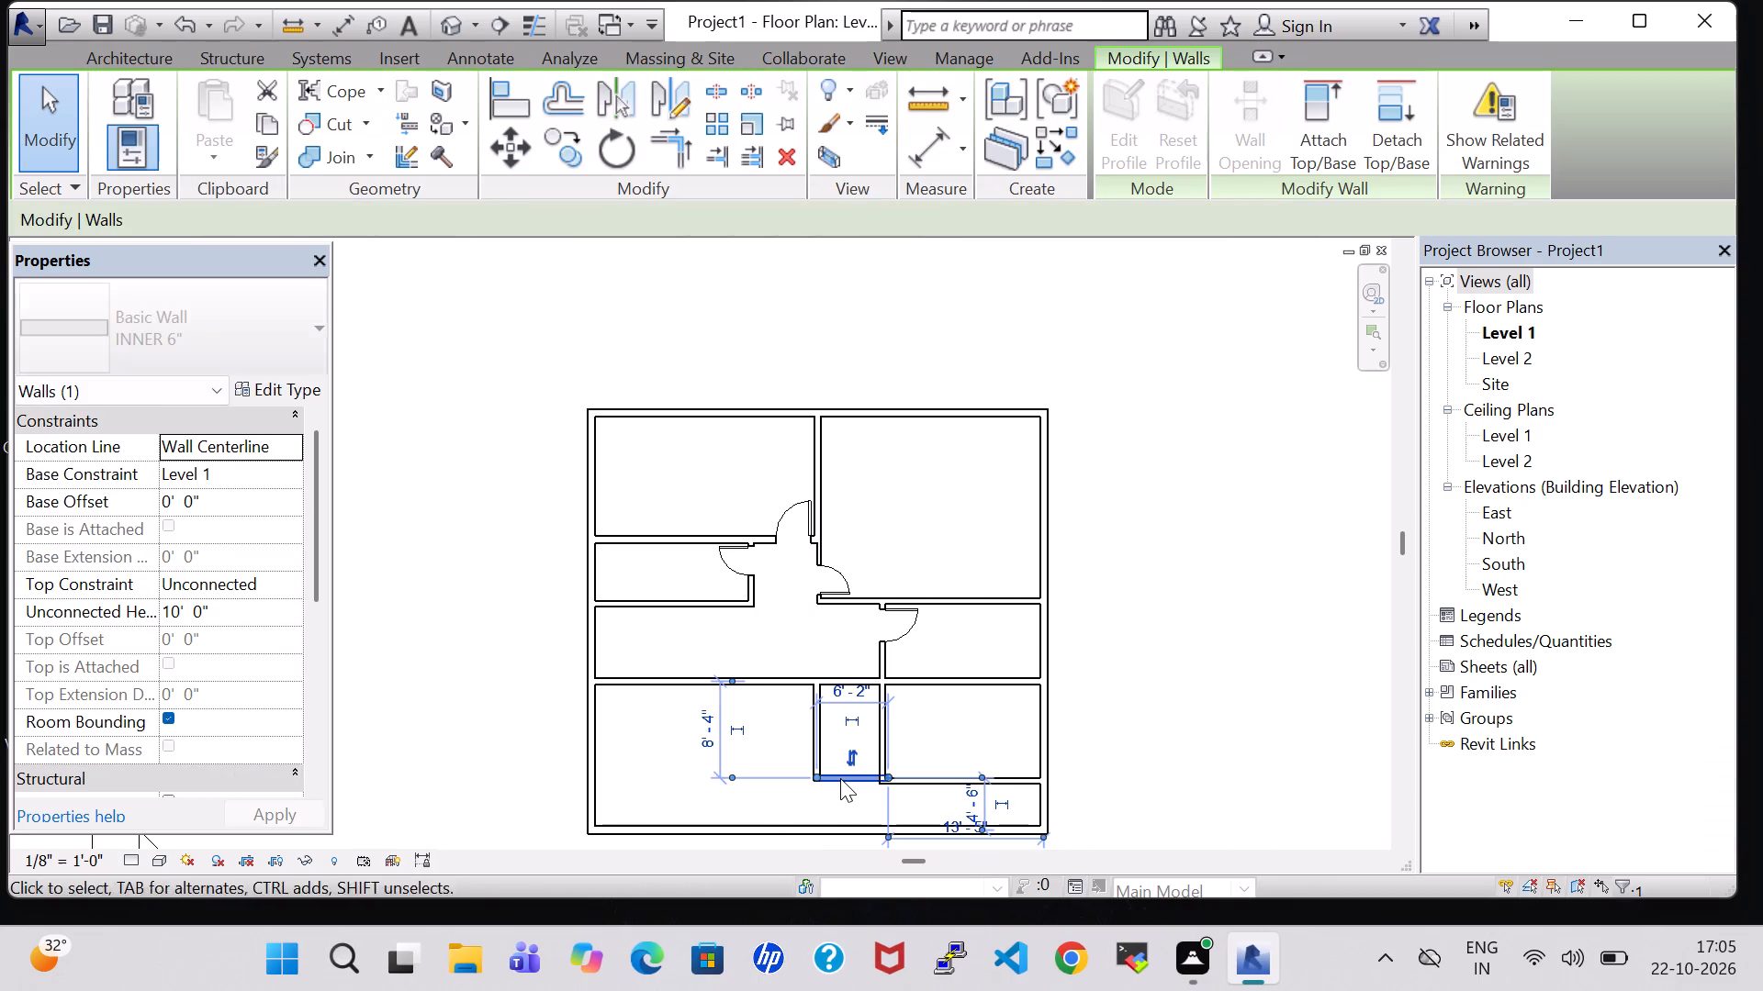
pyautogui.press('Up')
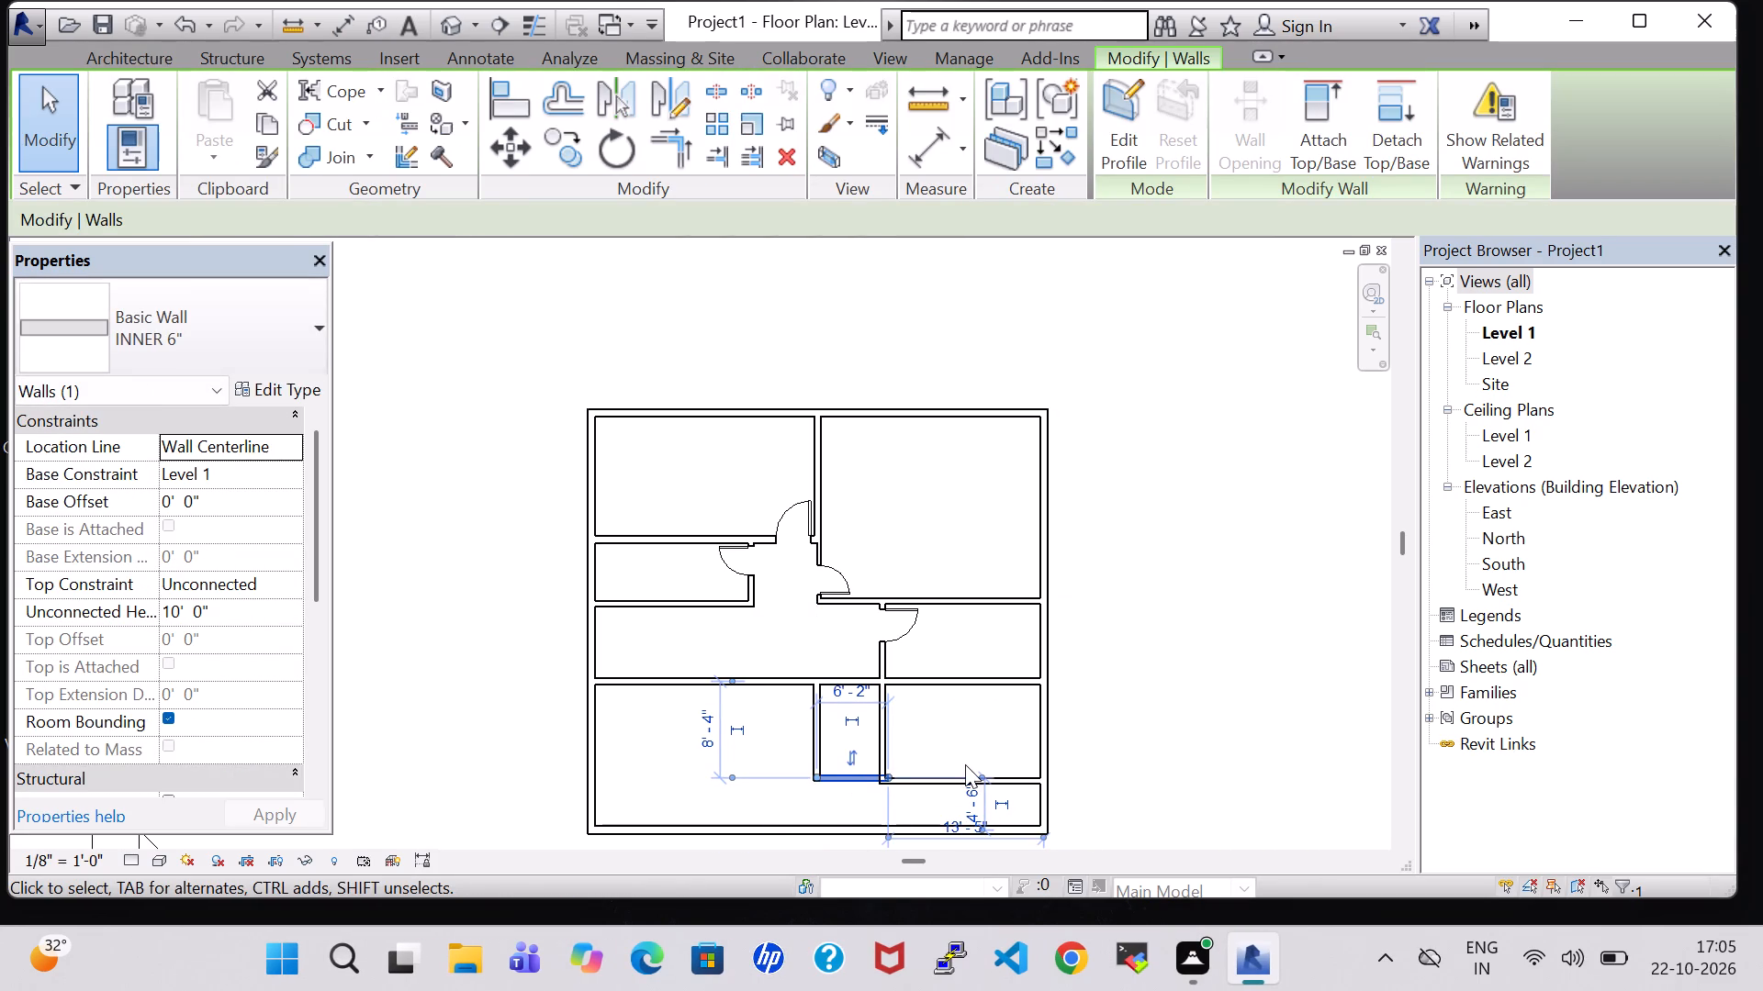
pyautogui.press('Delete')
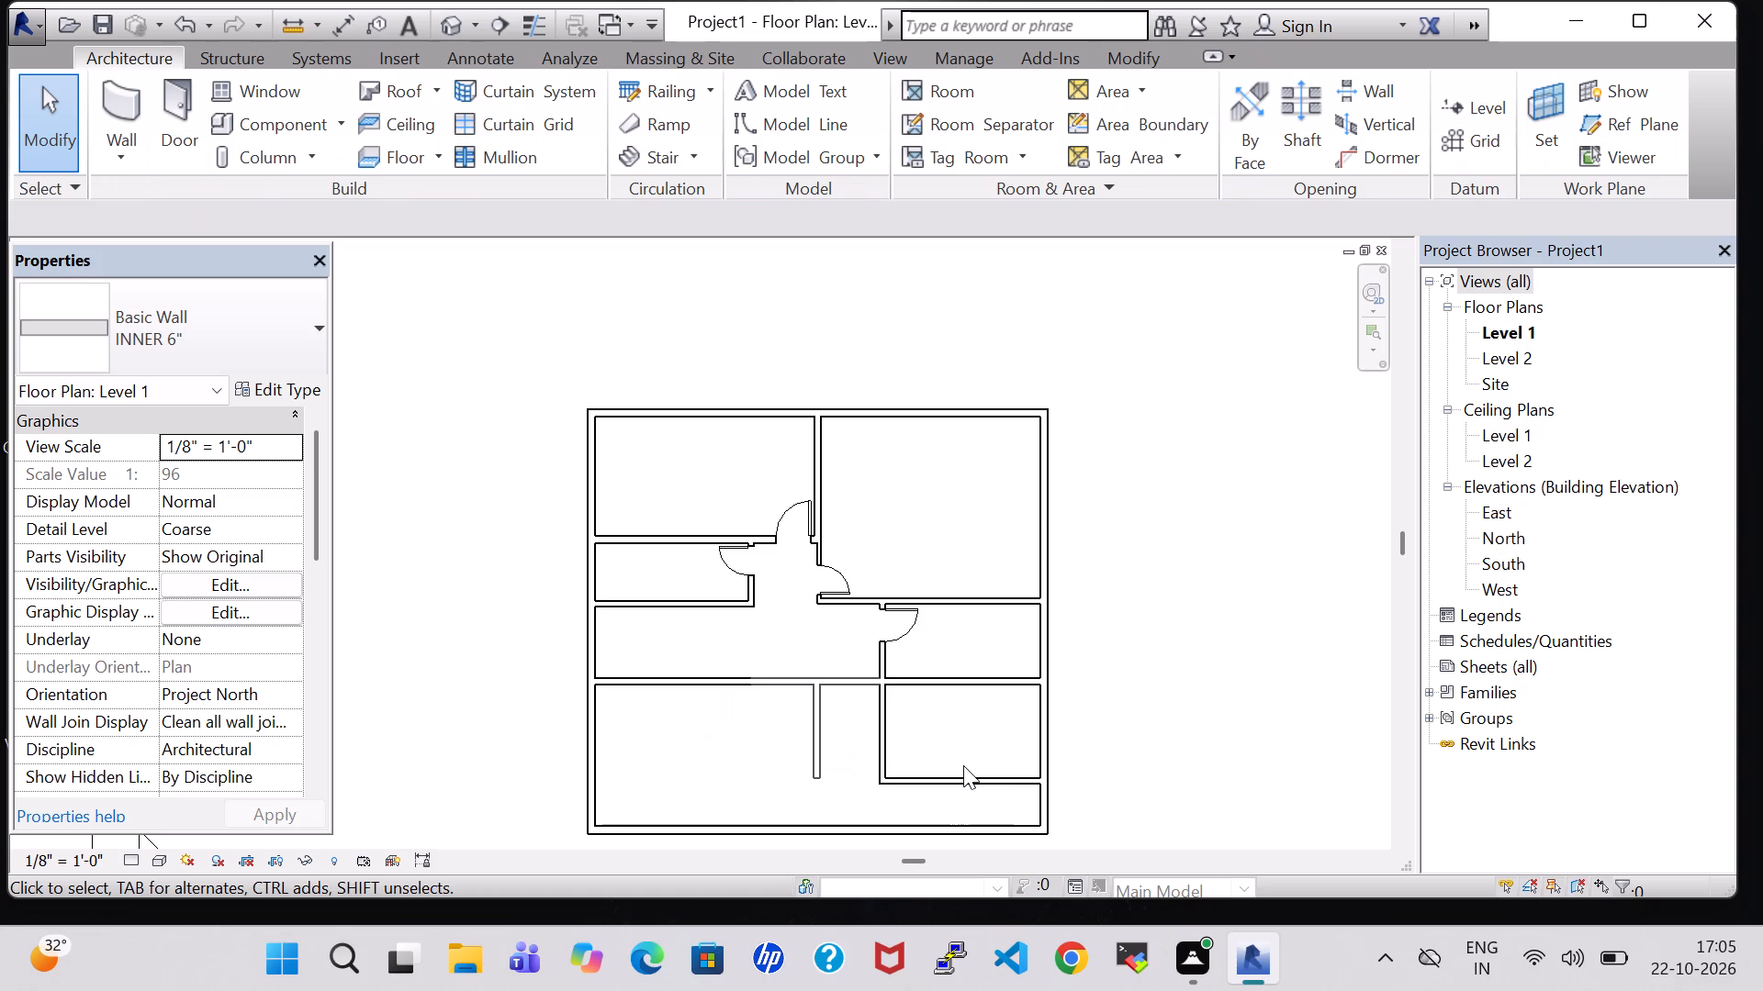
# Draw an INNER 6" horizontal wall about 5'-8" long from the lower-right room's left wall to the new vertical wall, just above its end.
pyautogui.scroll(1, 963, 765)
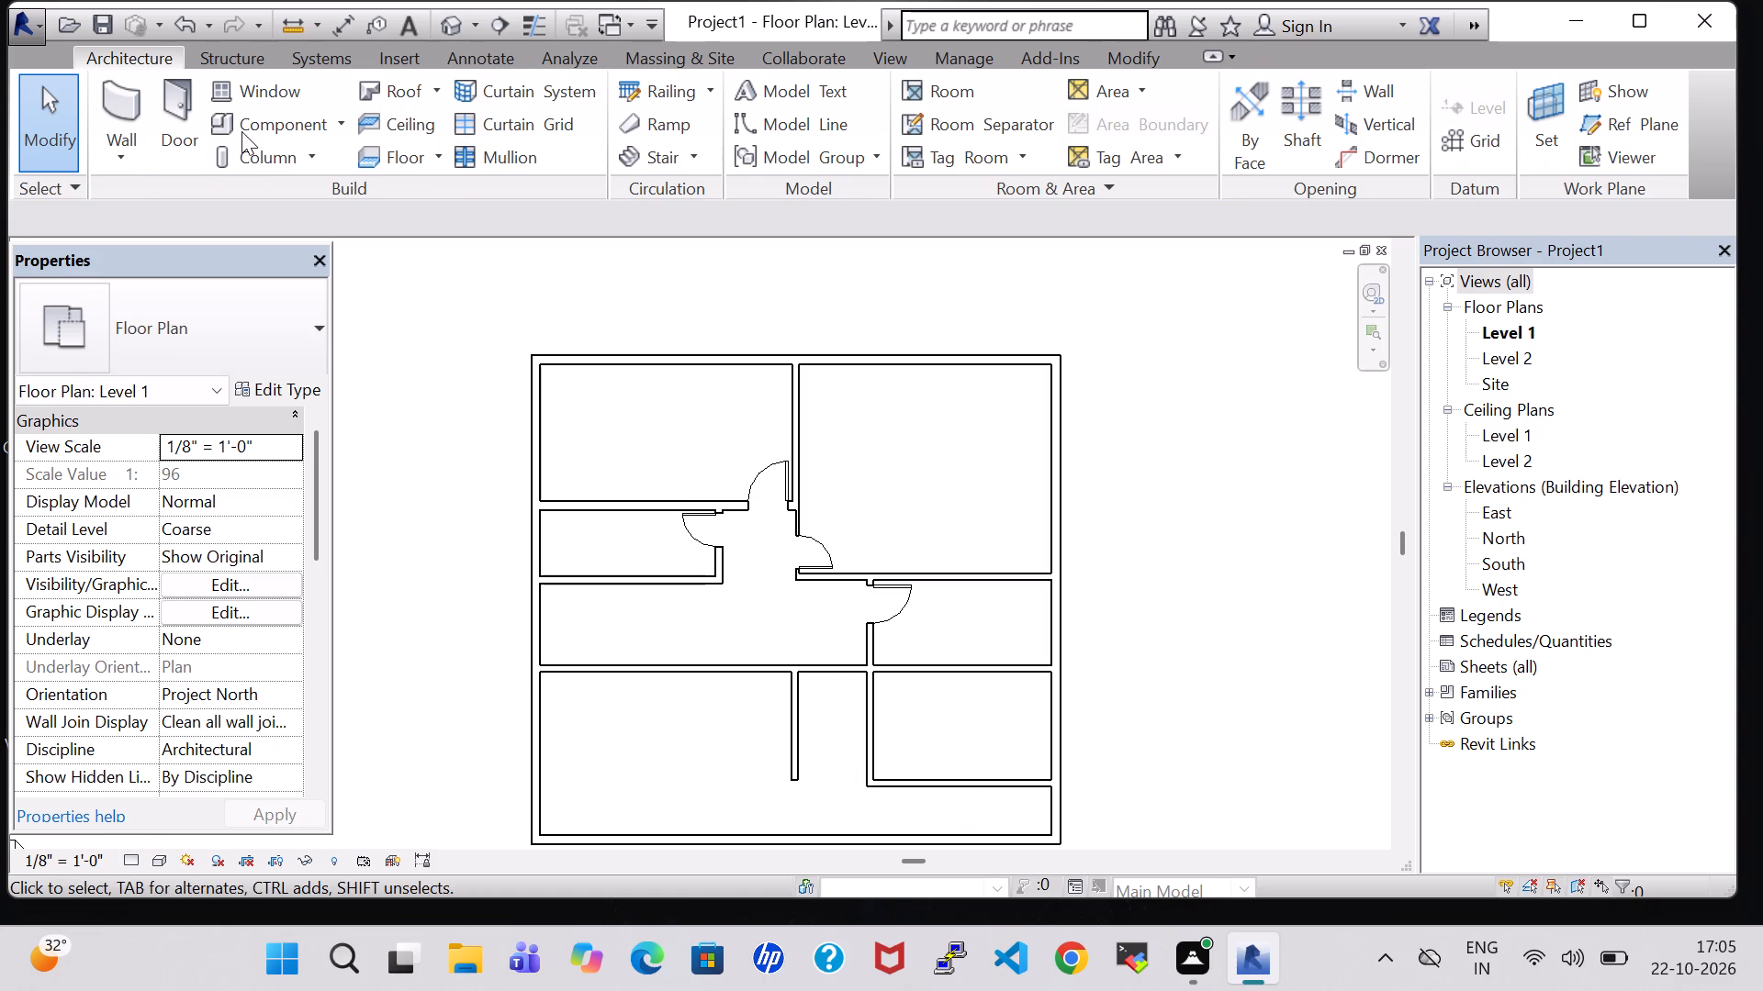
pyautogui.click(124, 90)
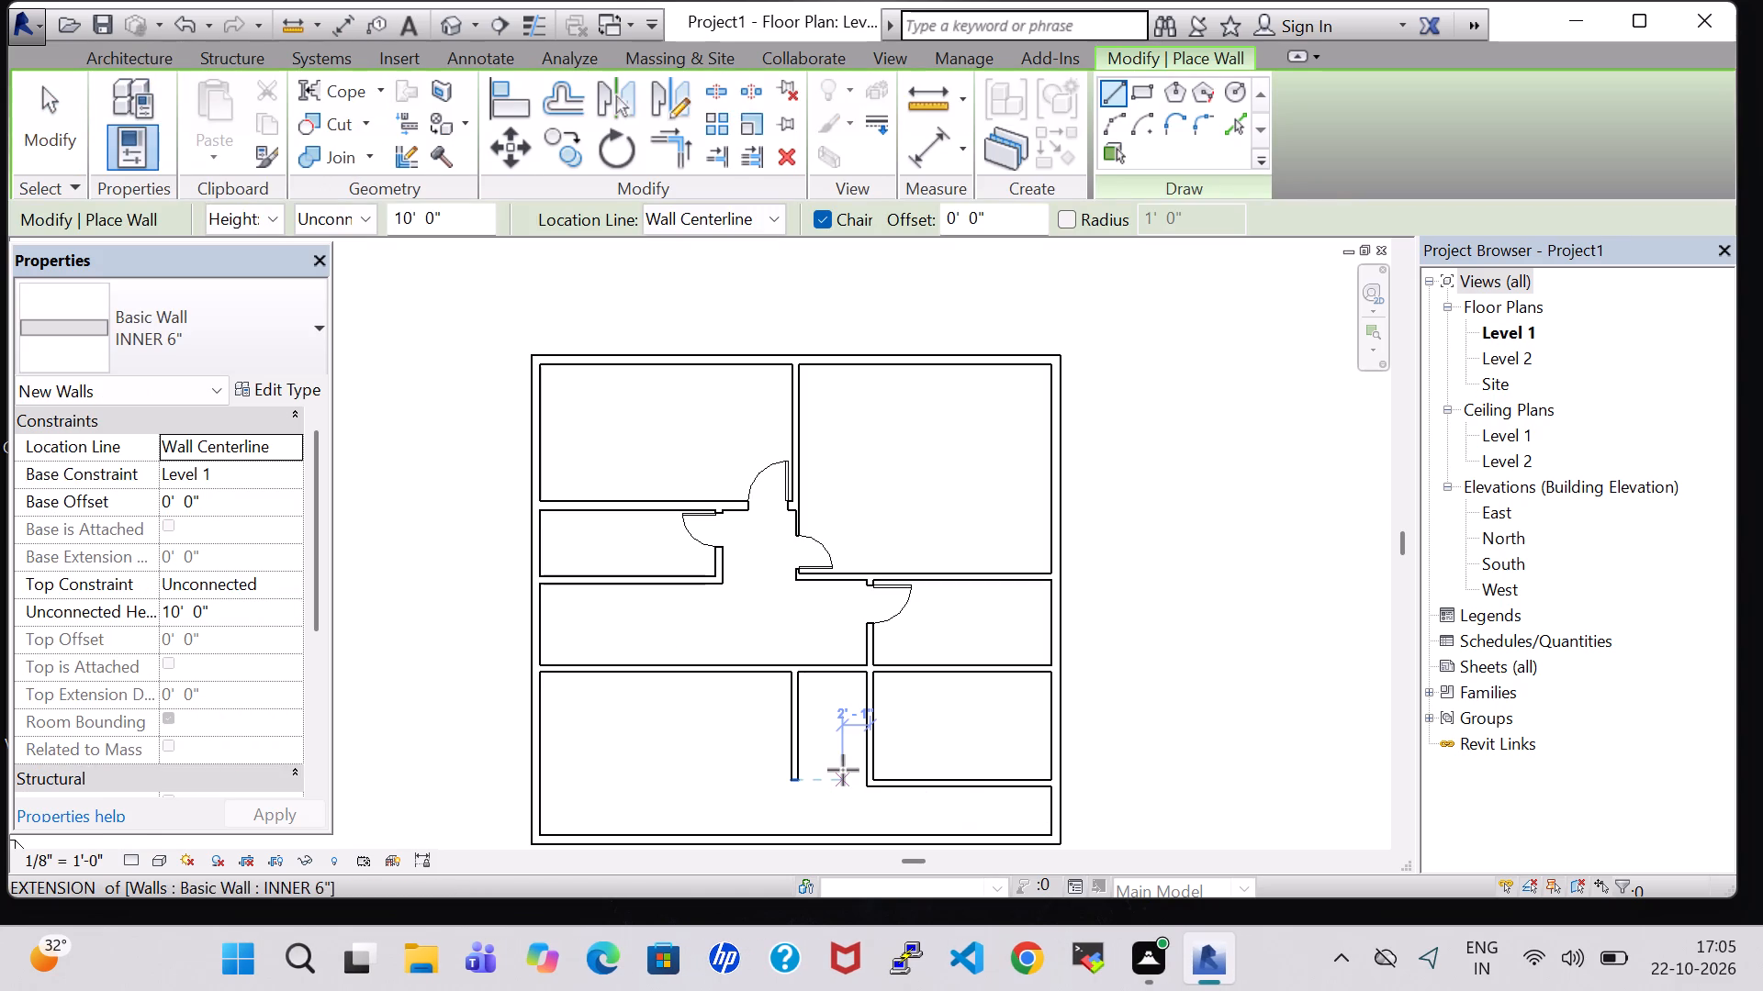
pyautogui.scroll(3, 843, 770)
pyautogui.click(888, 770)
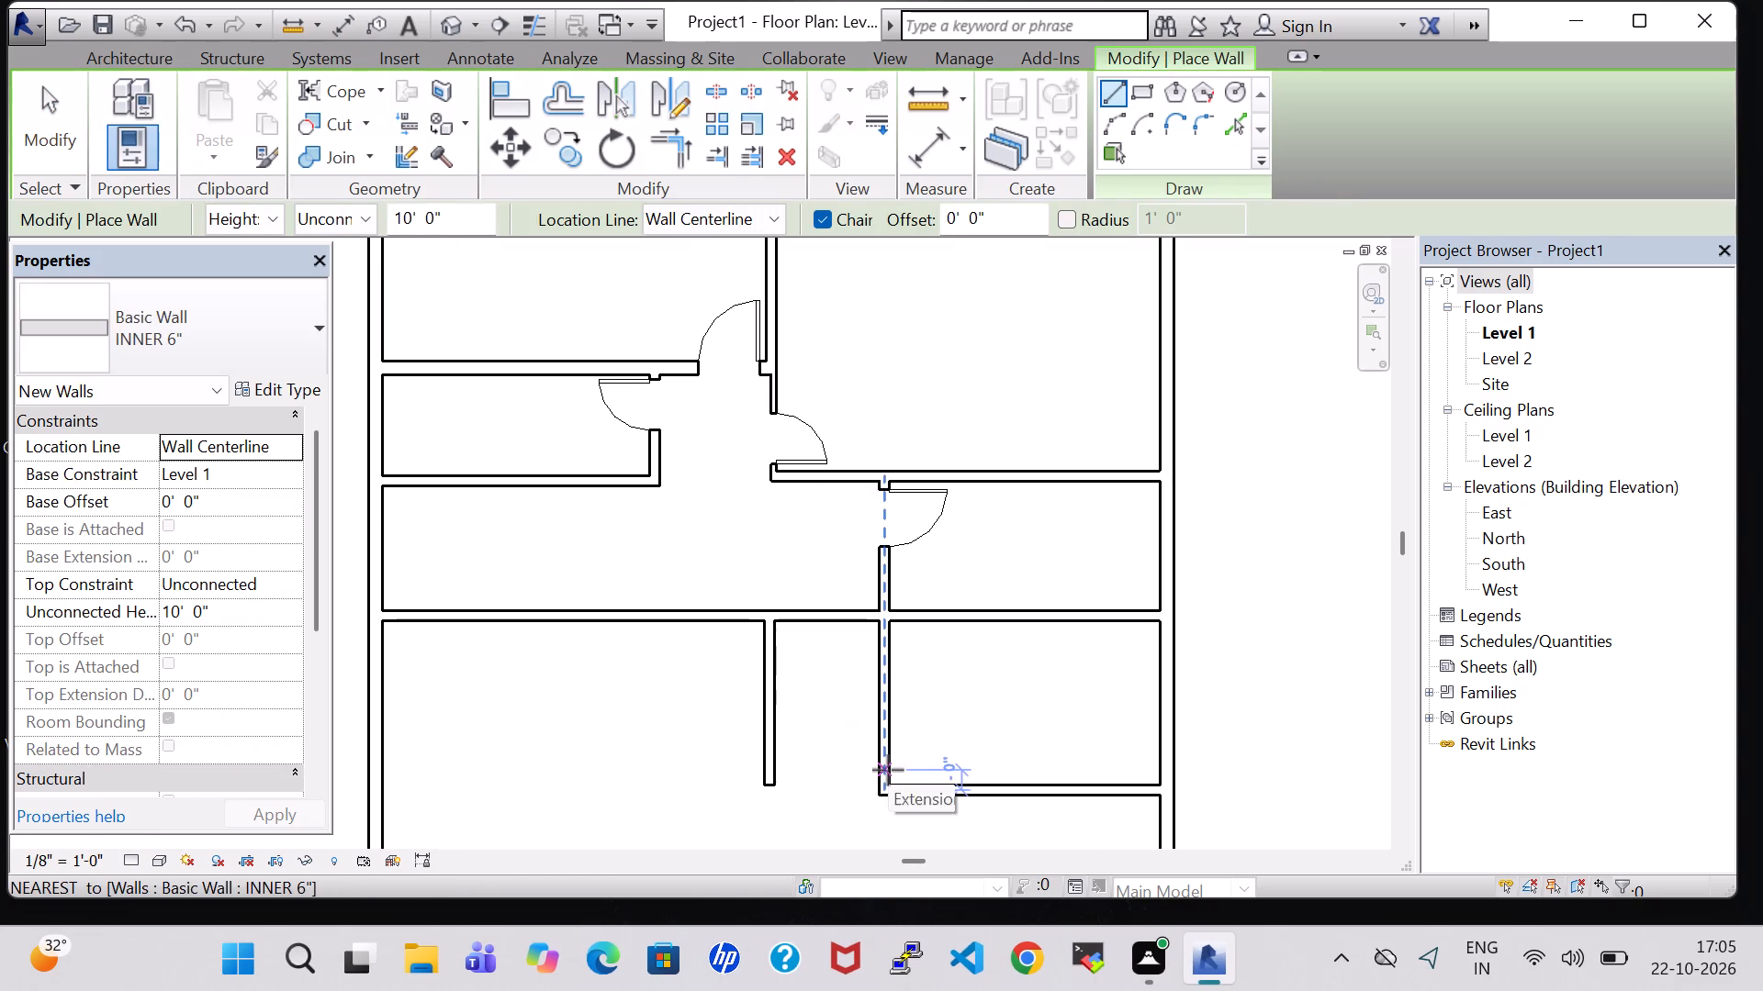
pyautogui.click(767, 771)
pyautogui.press('Escape')
pyautogui.press('Escape')
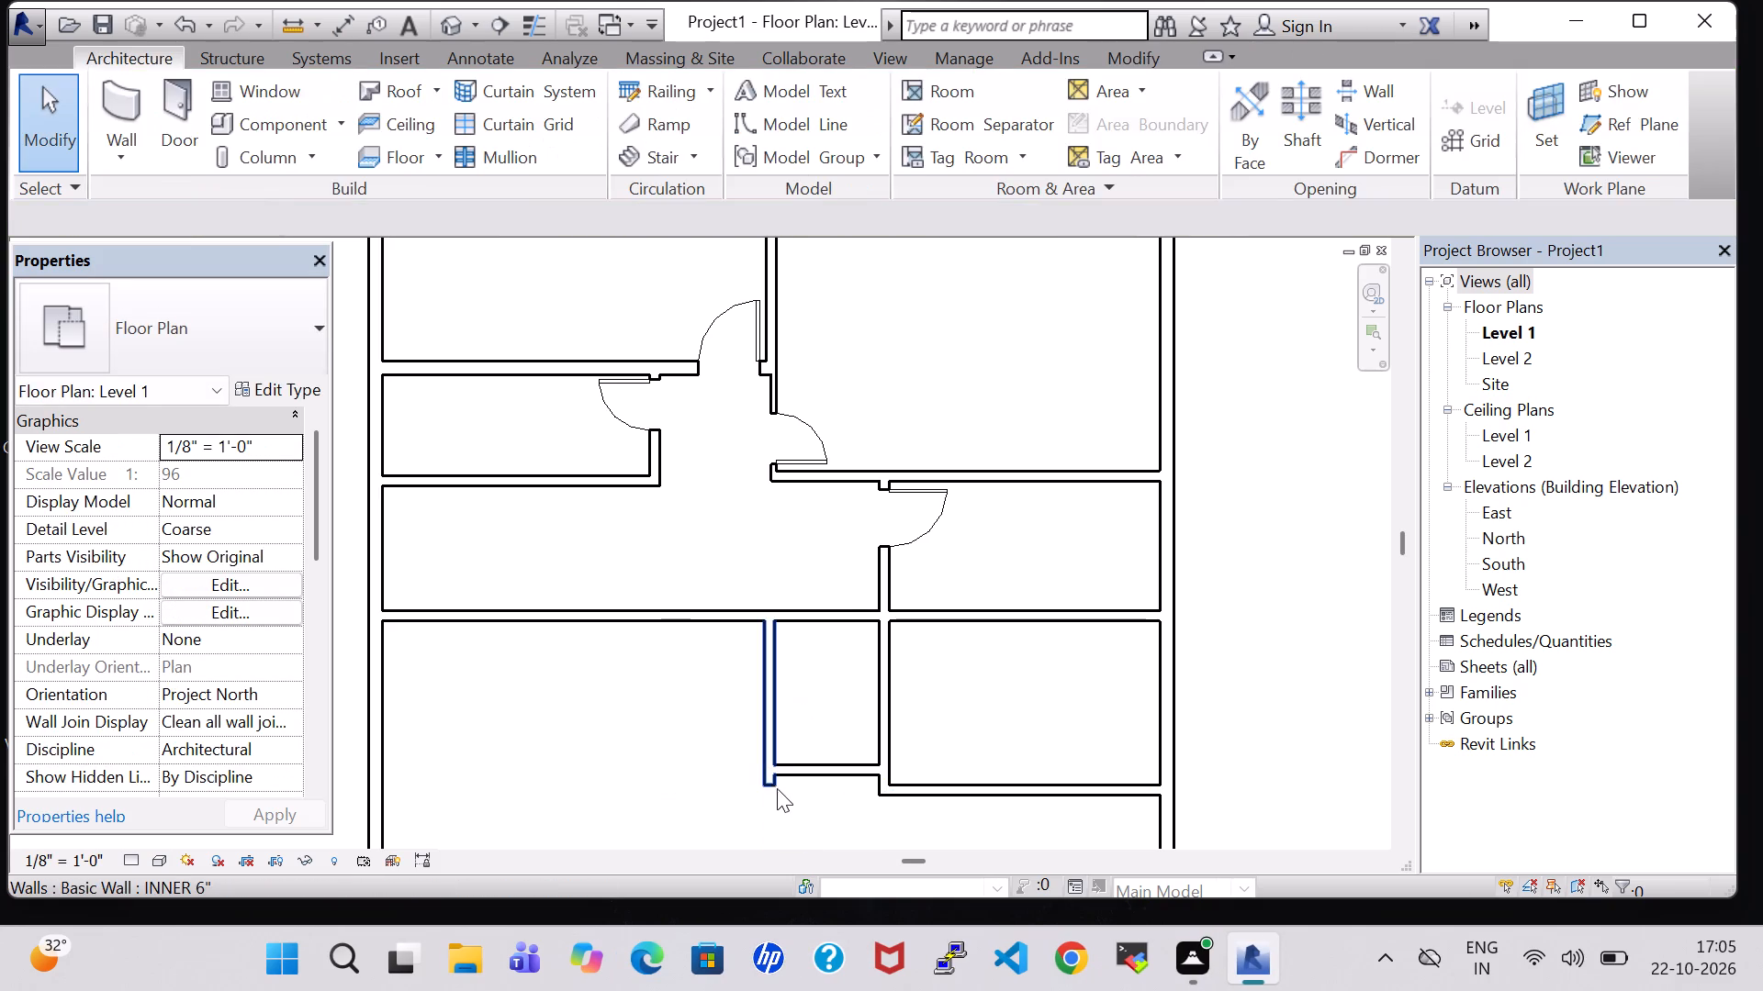
# Nudge the new vertical wall up two increments so its lower end meets the short horizontal wall.
pyautogui.click(771, 788)
pyautogui.press('Up')
pyautogui.press('Up')
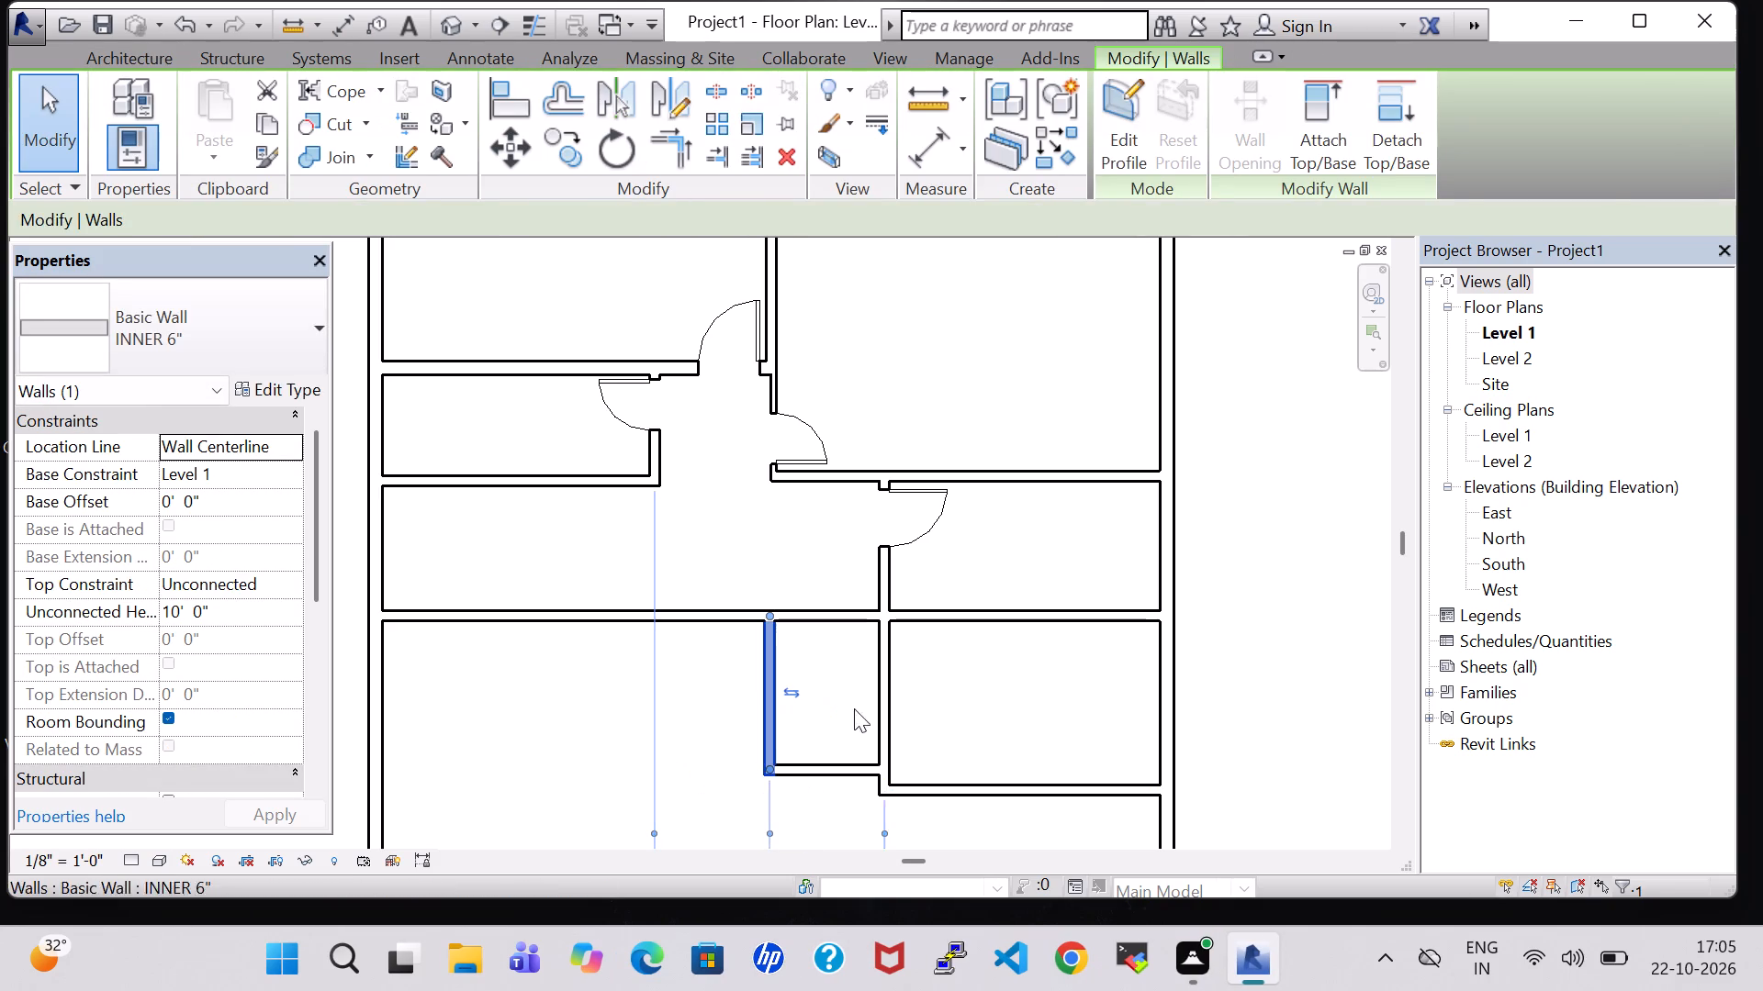
pyautogui.click(862, 687)
pyautogui.click(831, 763)
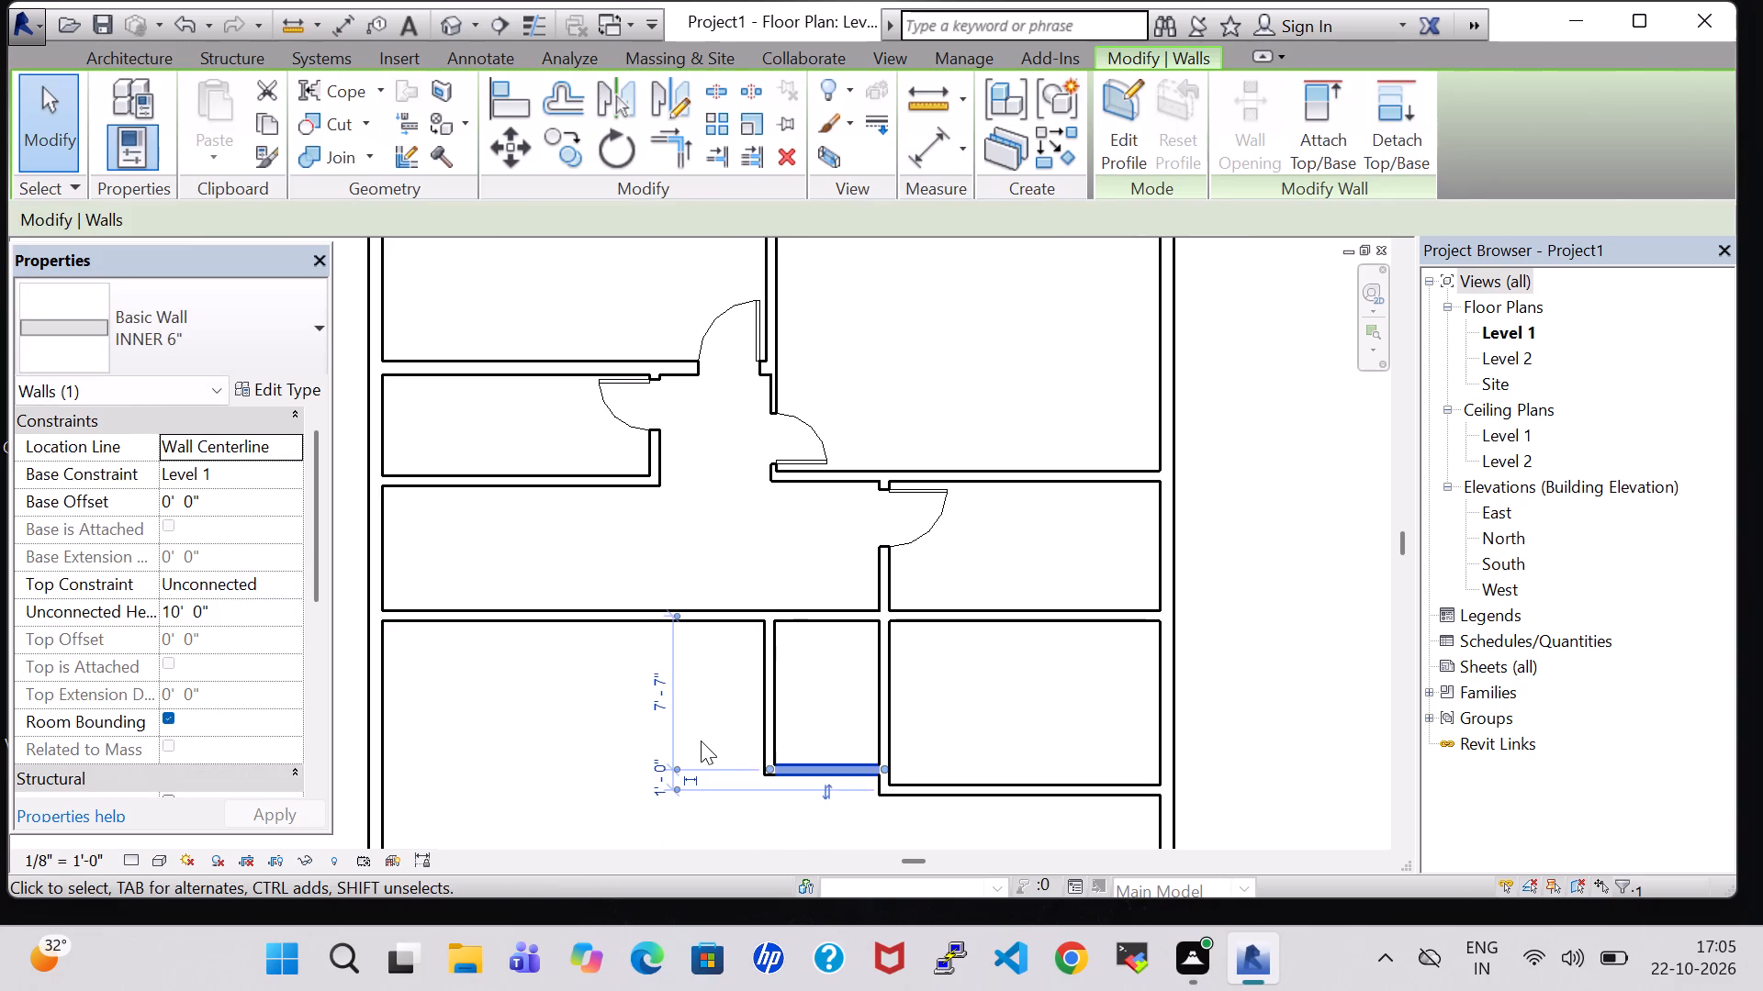
pyautogui.click(701, 740)
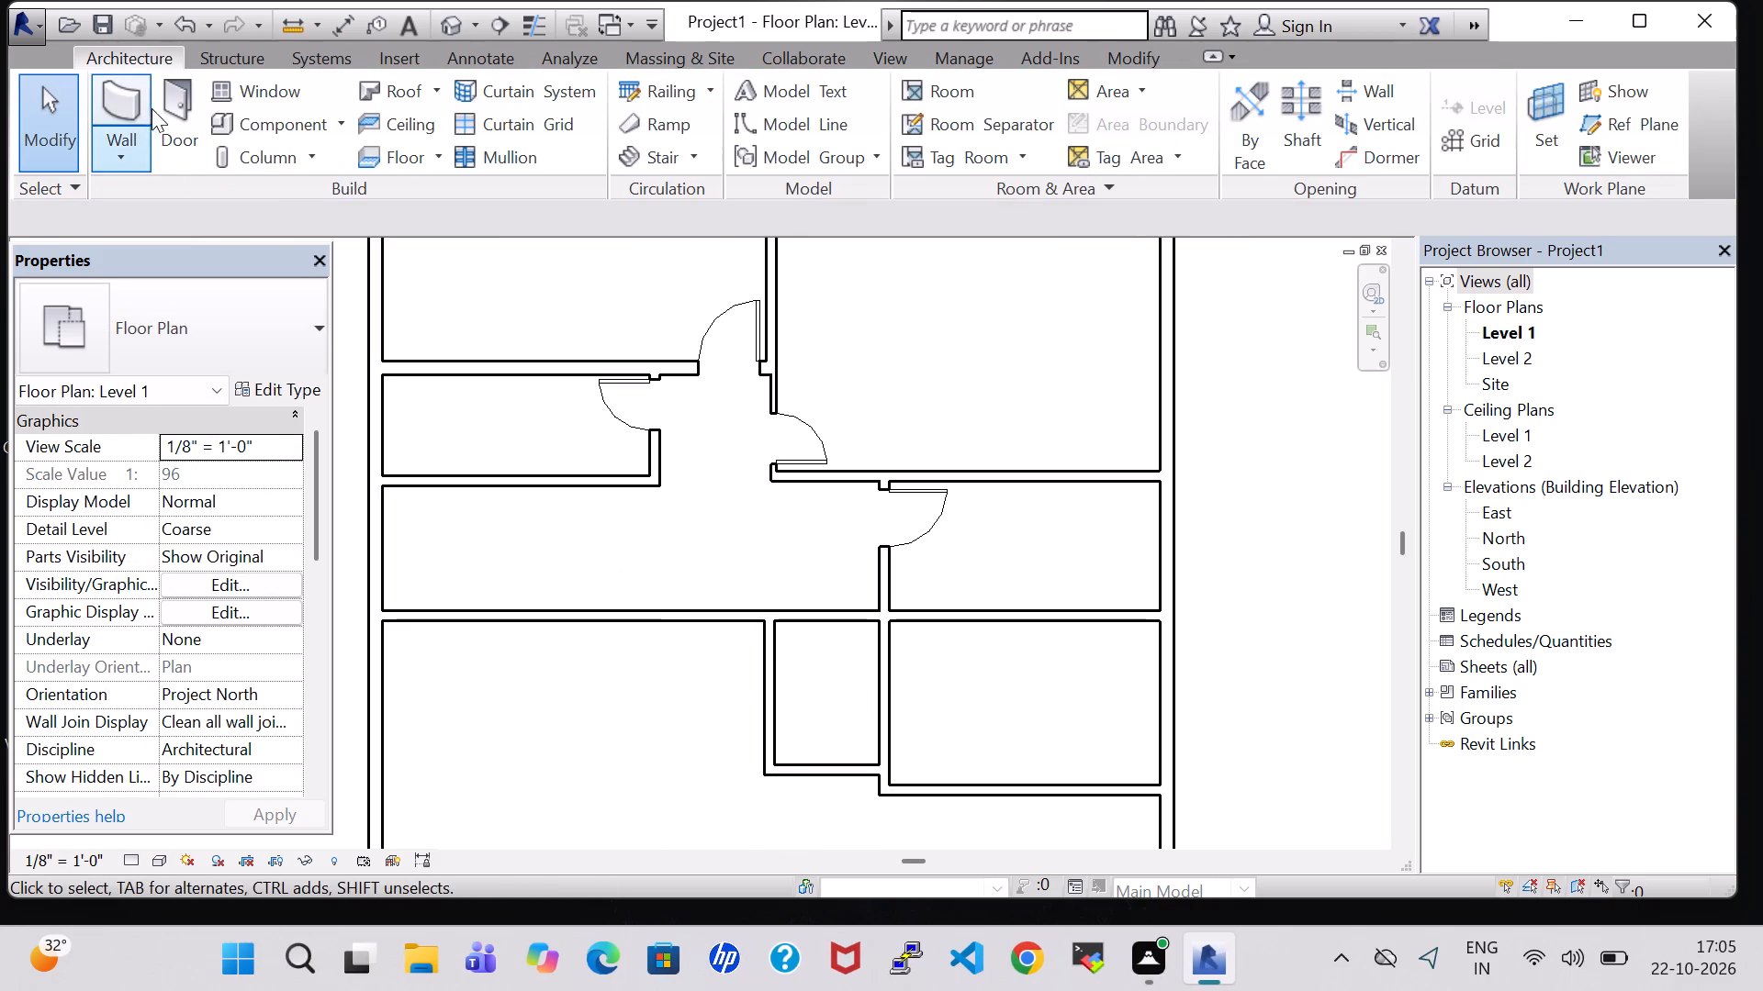
# Load the Door-Exterior-Single-Entry-Half Arch Glass-Wood_Clad family from the Residential doors folder.
pyautogui.doubleClick(173, 109)
pyautogui.click(1144, 114)
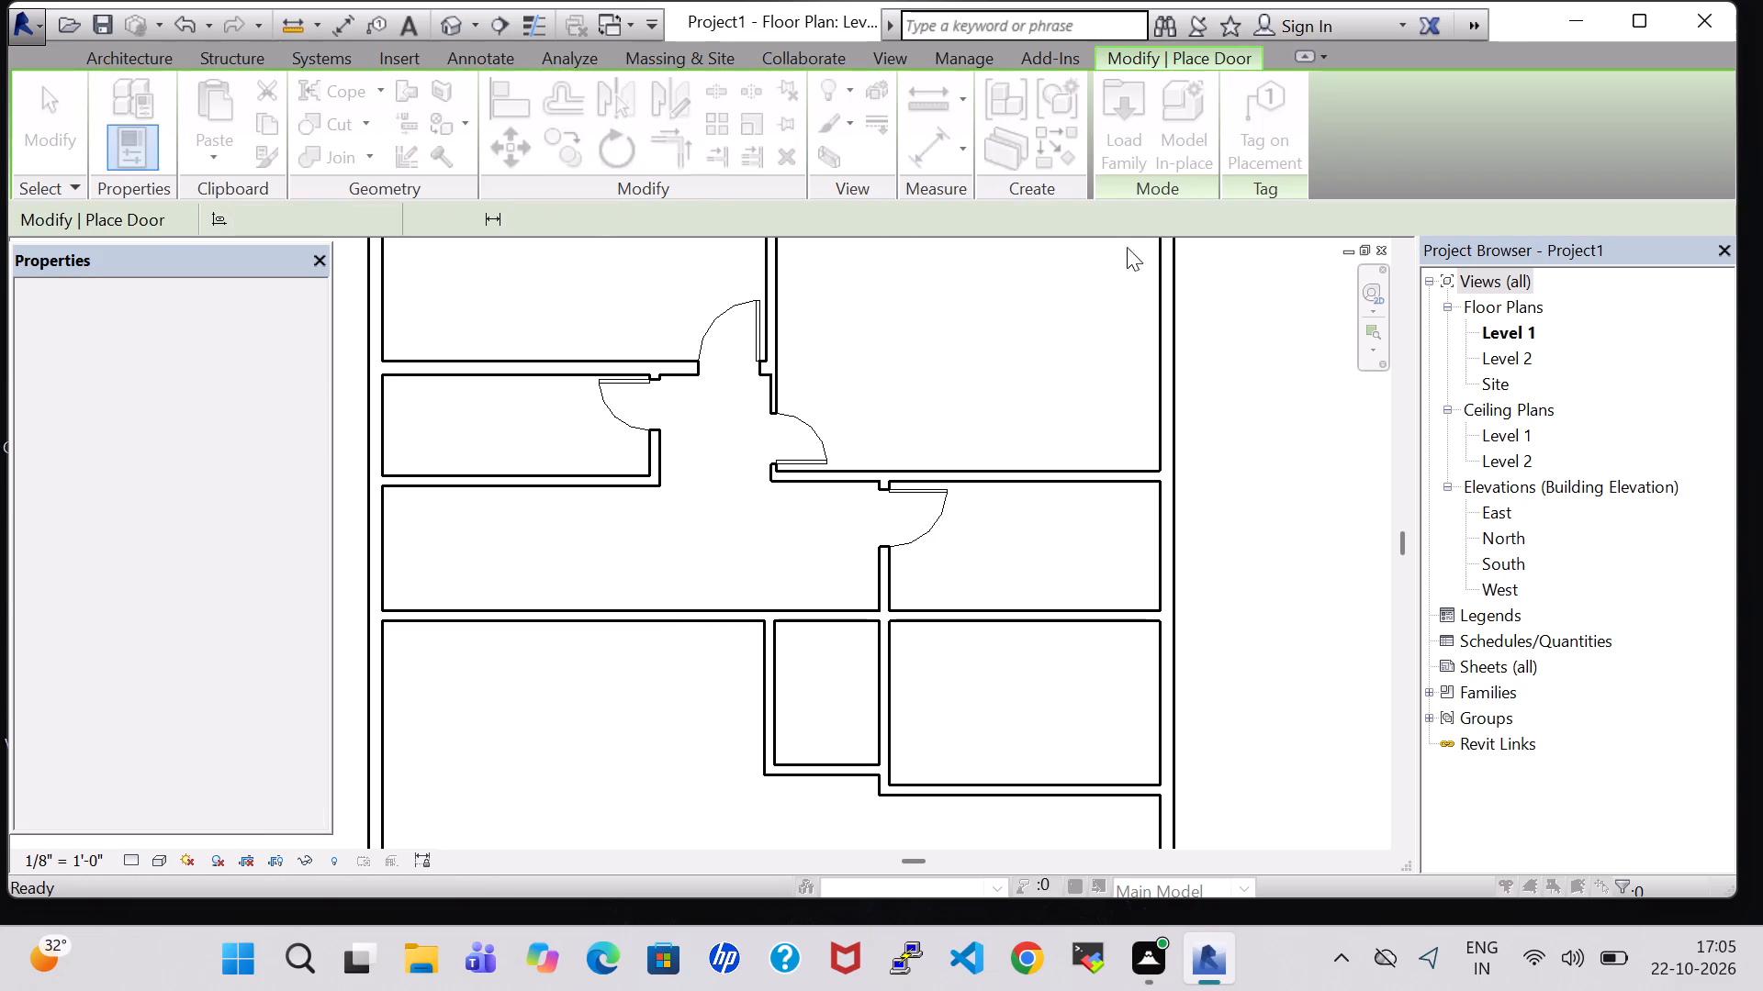
pyautogui.doubleClick(1030, 488)
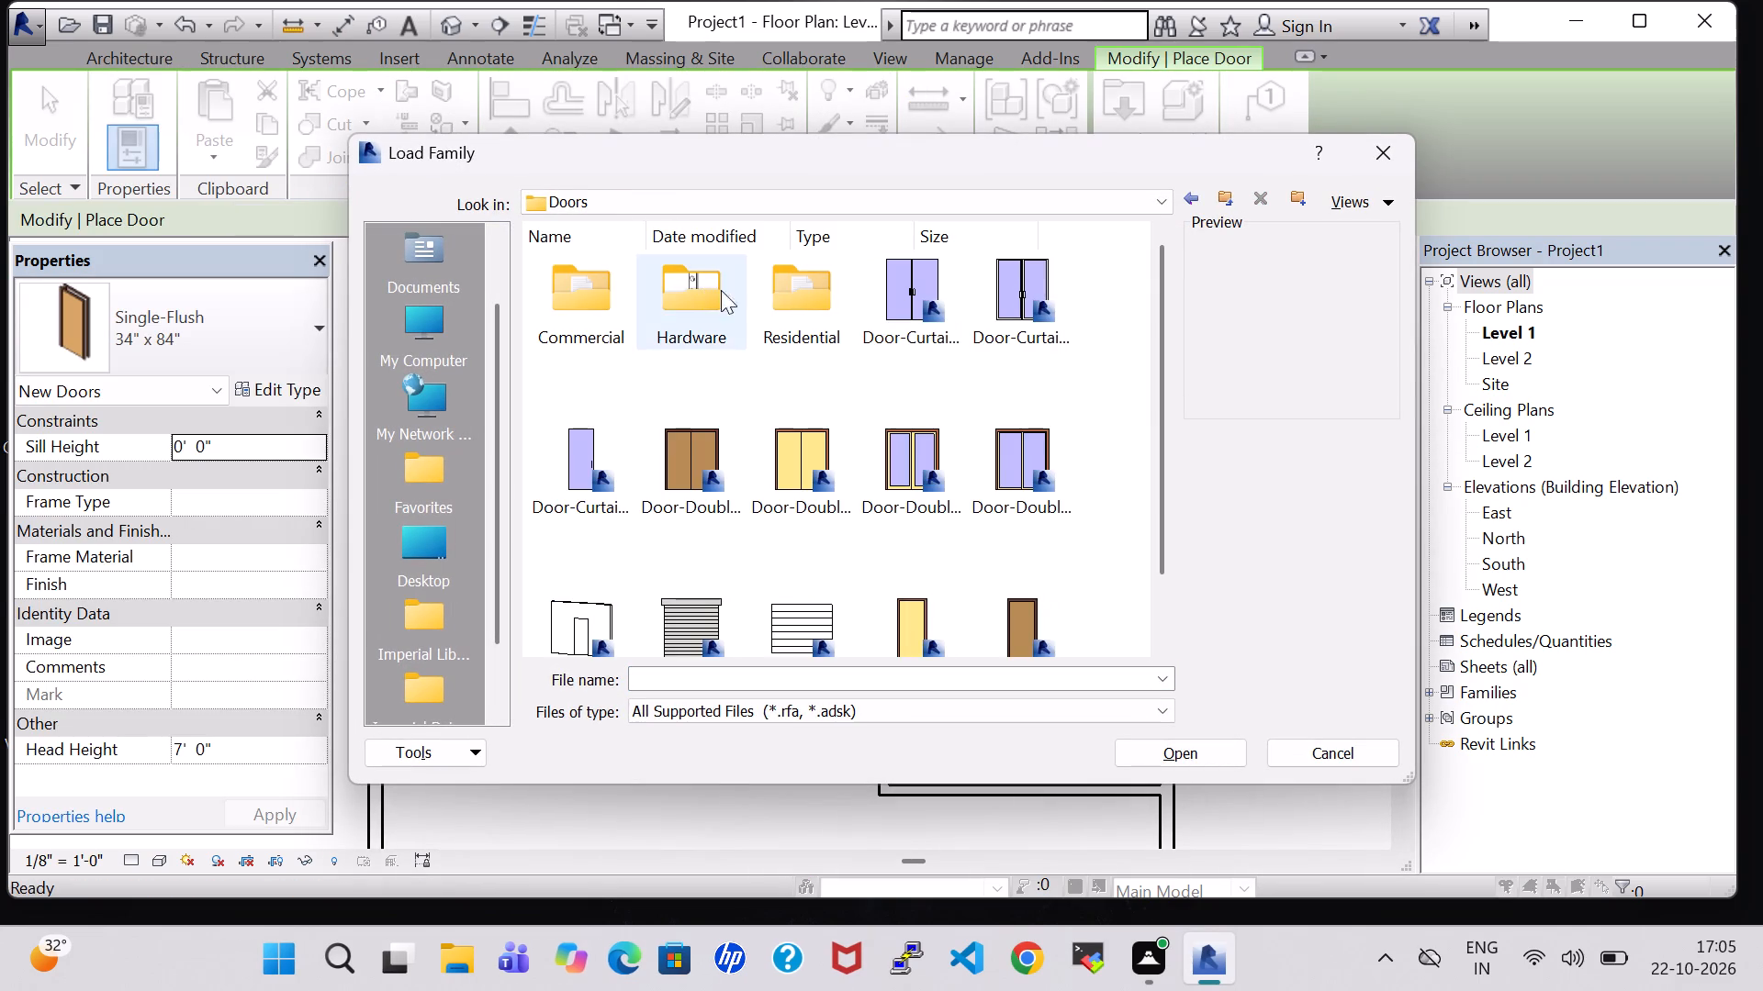
pyautogui.doubleClick(790, 303)
pyautogui.click(891, 325)
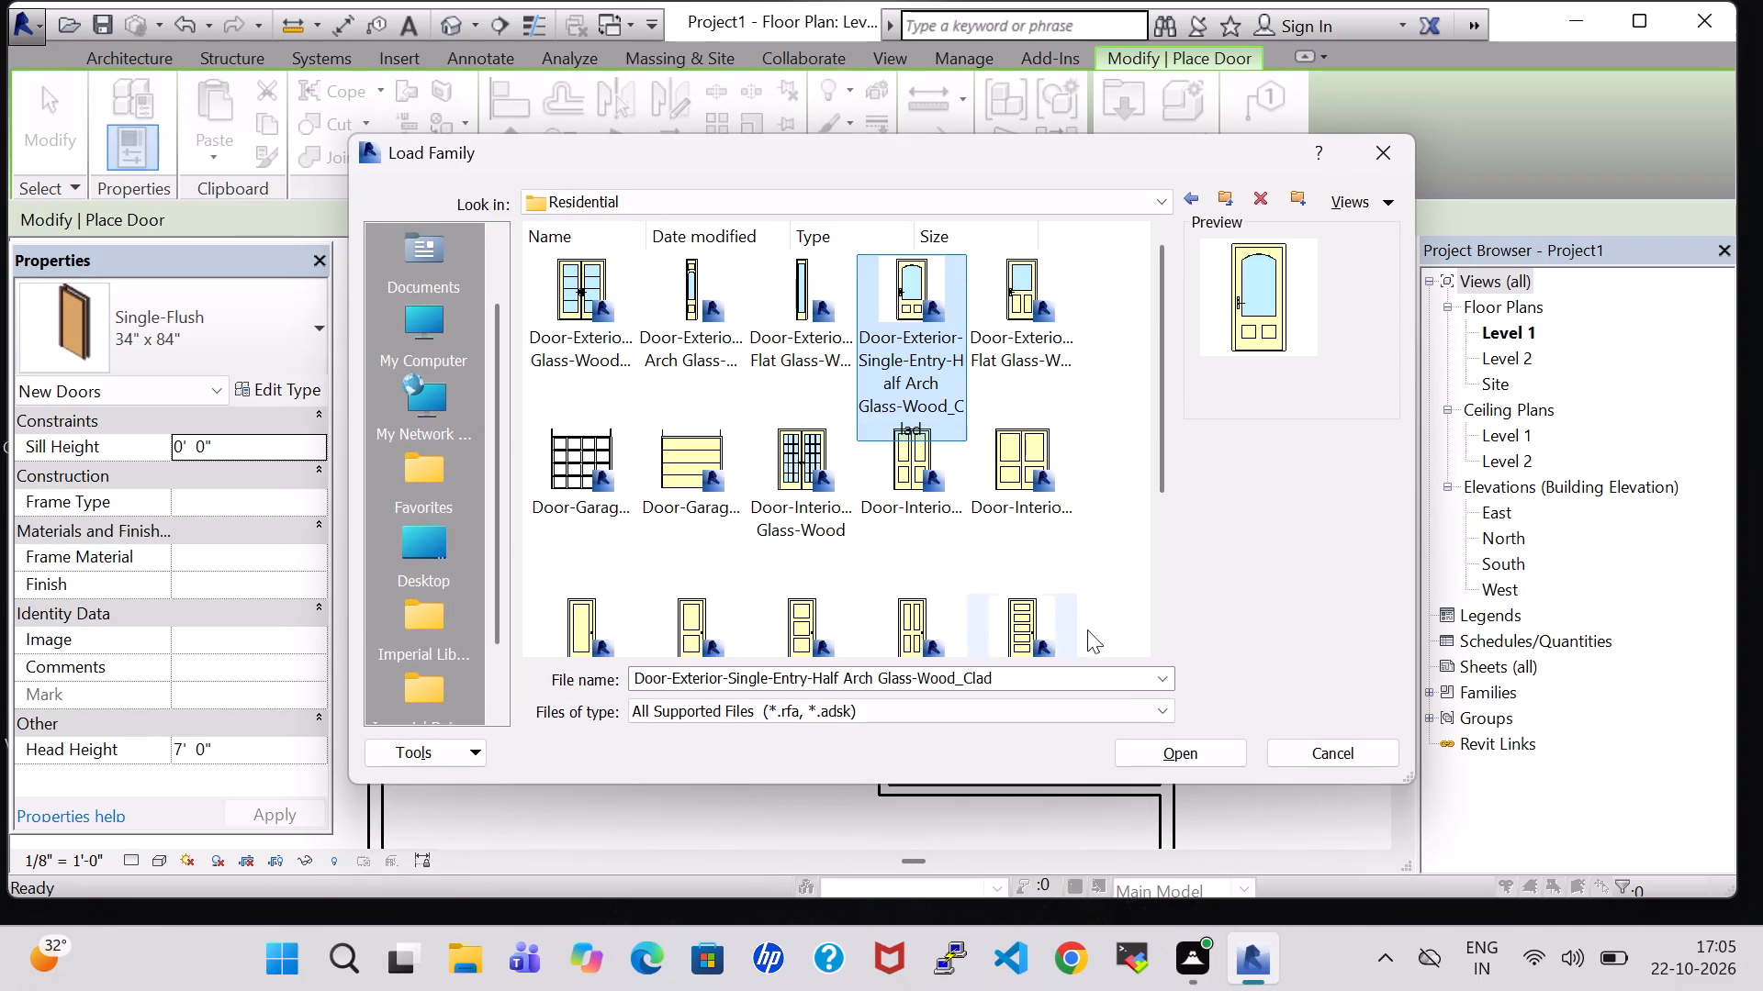
pyautogui.click(1178, 766)
pyautogui.click(1014, 596)
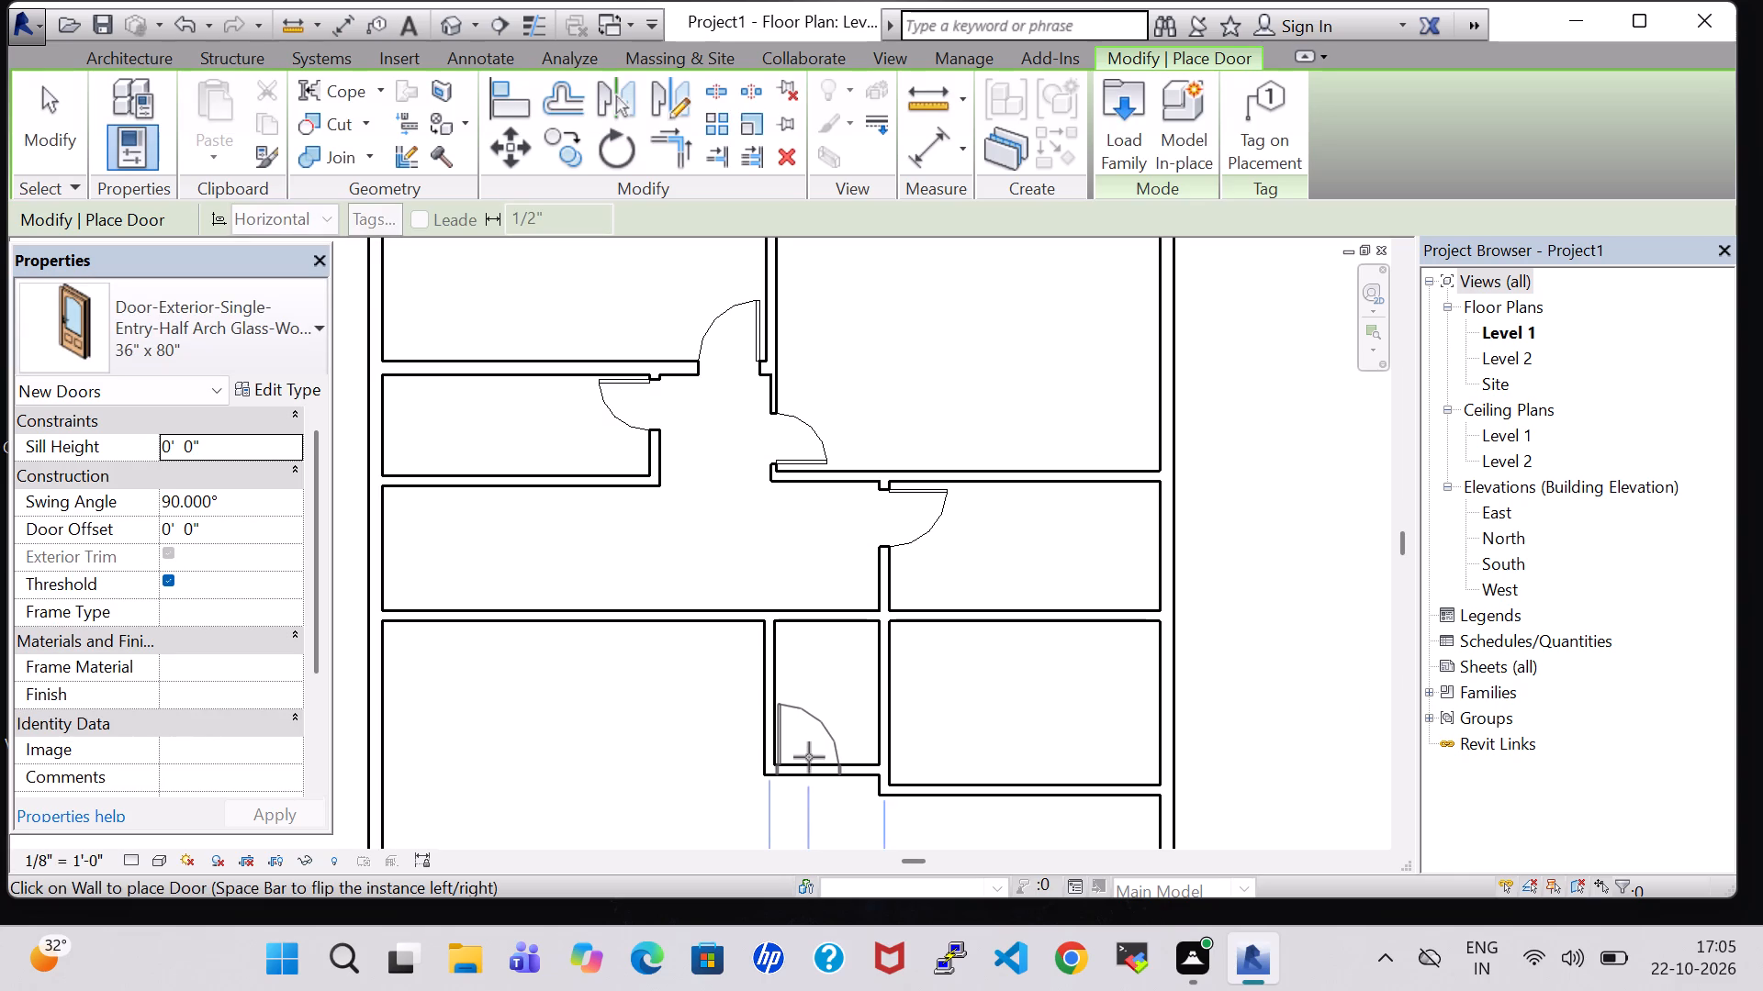
# Place the 36" x 80" half arch glass entry door in the short horizontal wall, centred about 2'-1" from the left partition and swinging inward.
pyautogui.click(813, 757)
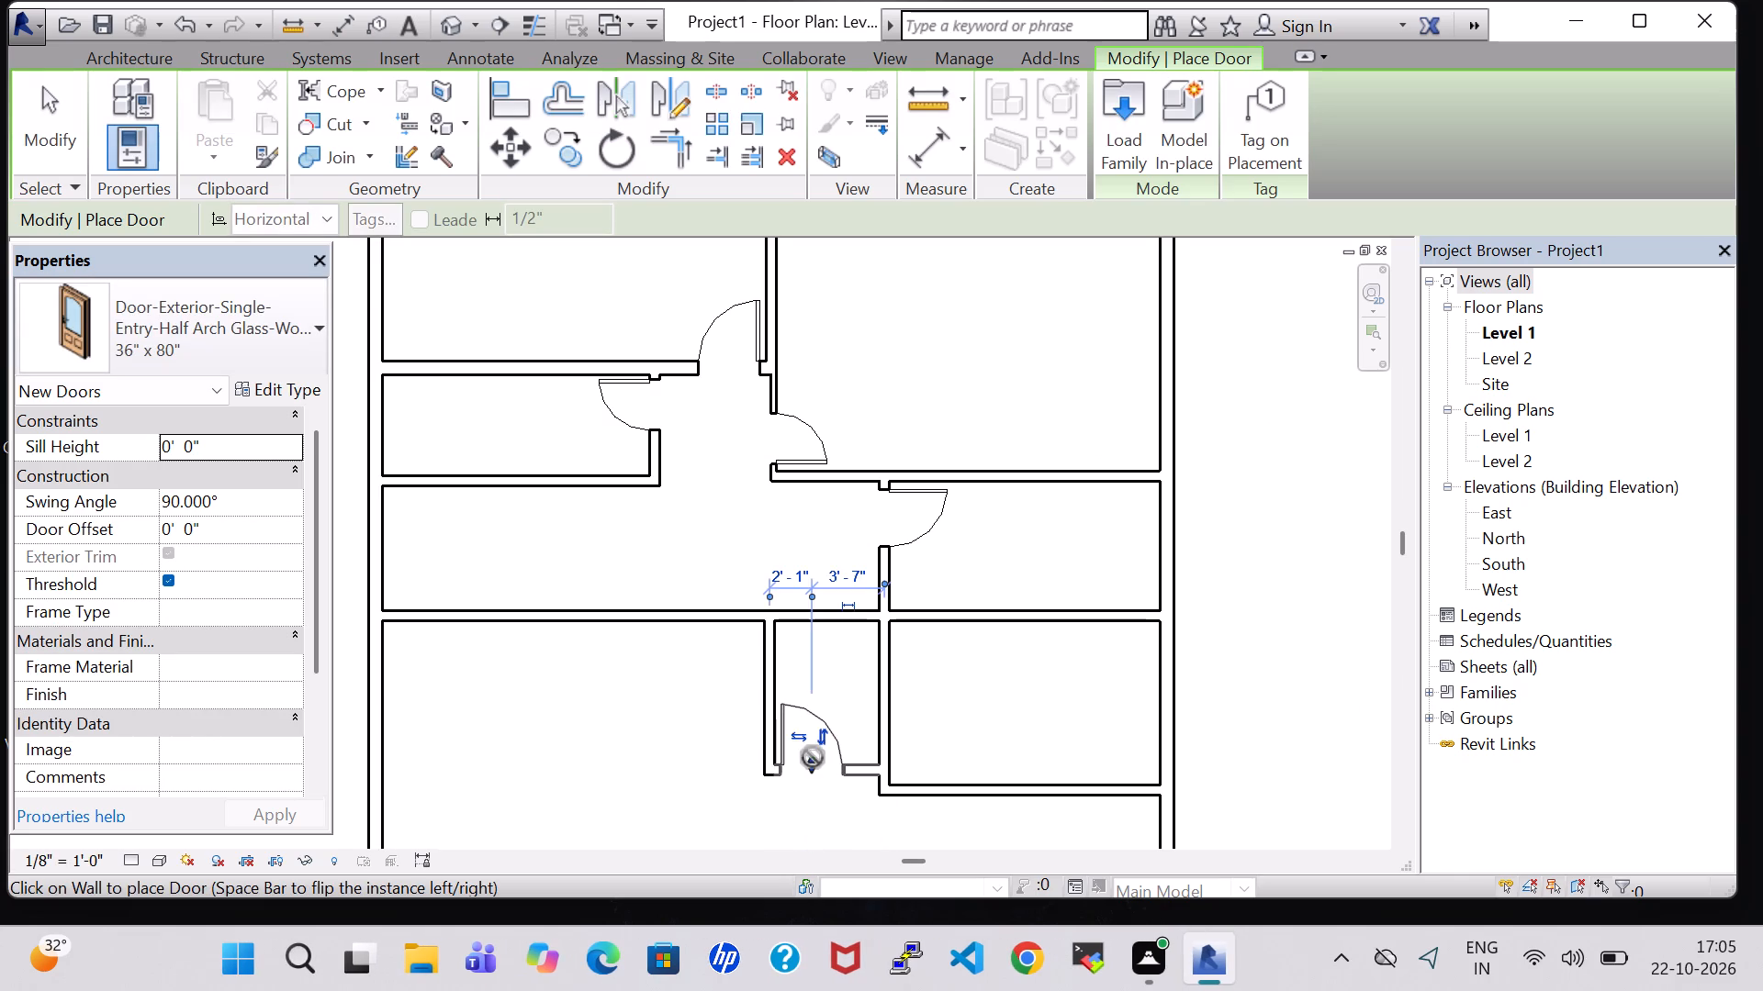
pyautogui.scroll(-2, 836, 705)
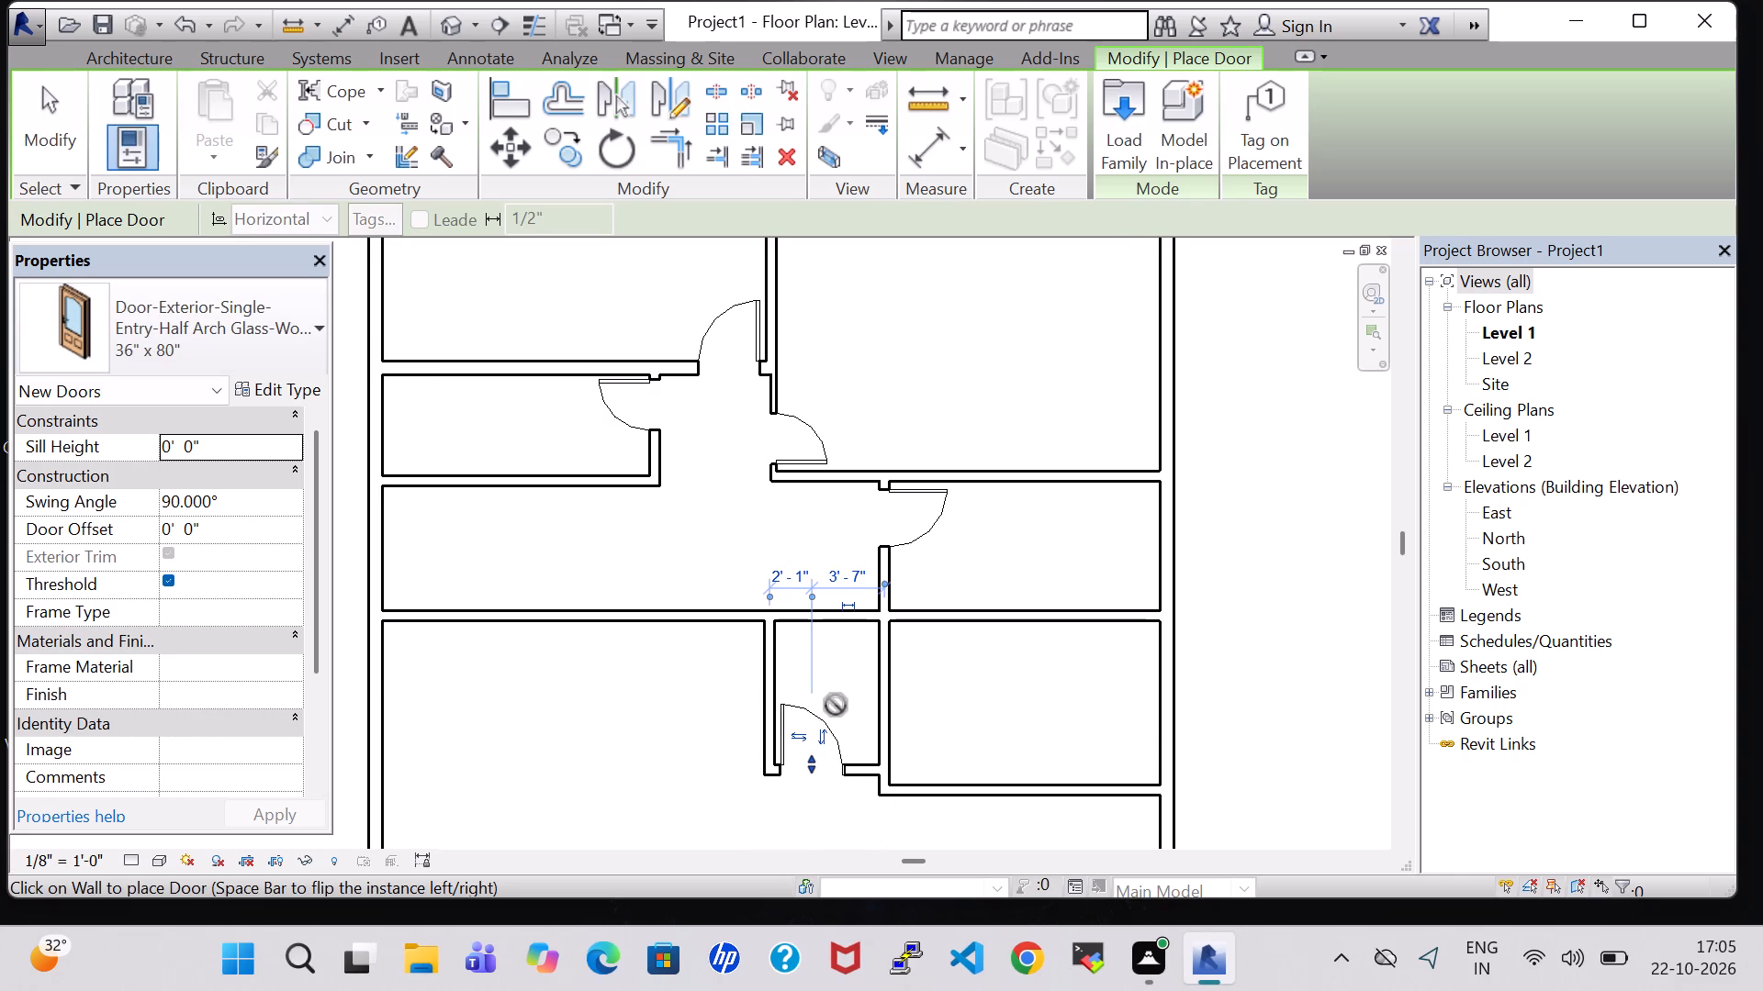
pyautogui.scroll(-1, 836, 705)
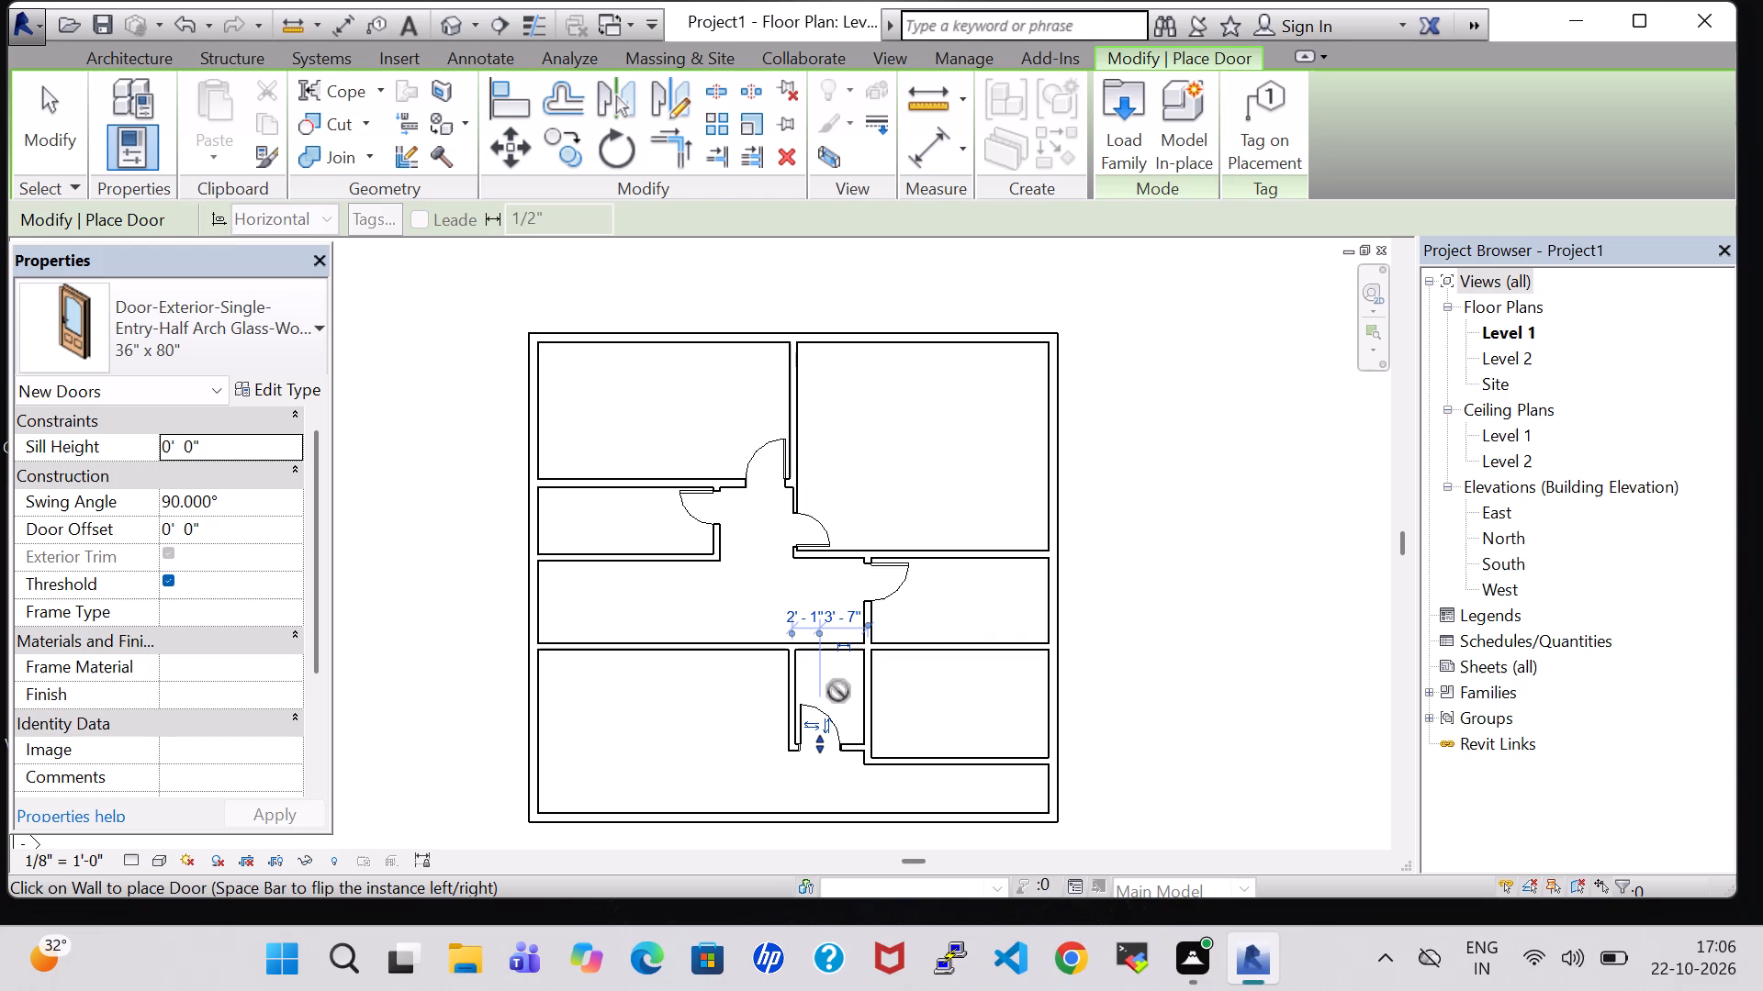
pyautogui.press('Escape')
pyautogui.press('Escape')
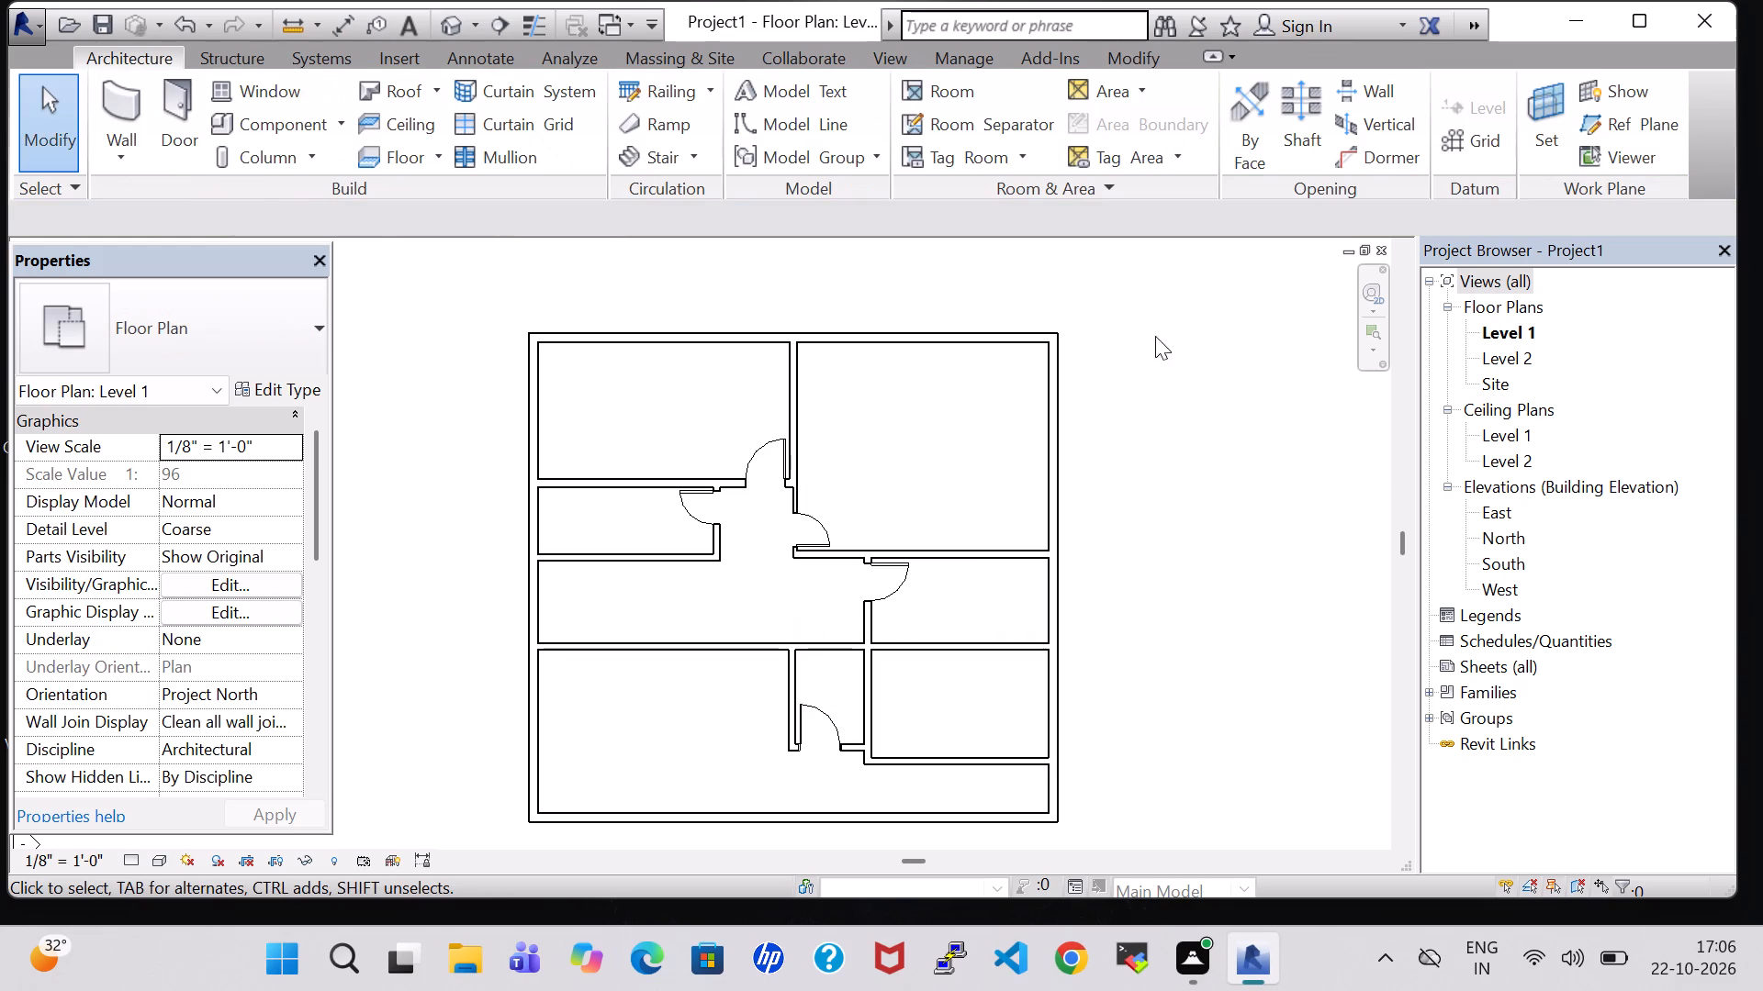
# Split the horizontal wall above the small entry space at both side partitions with a 1" joint gap, and delete the piece between.
pyautogui.click(1129, 61)
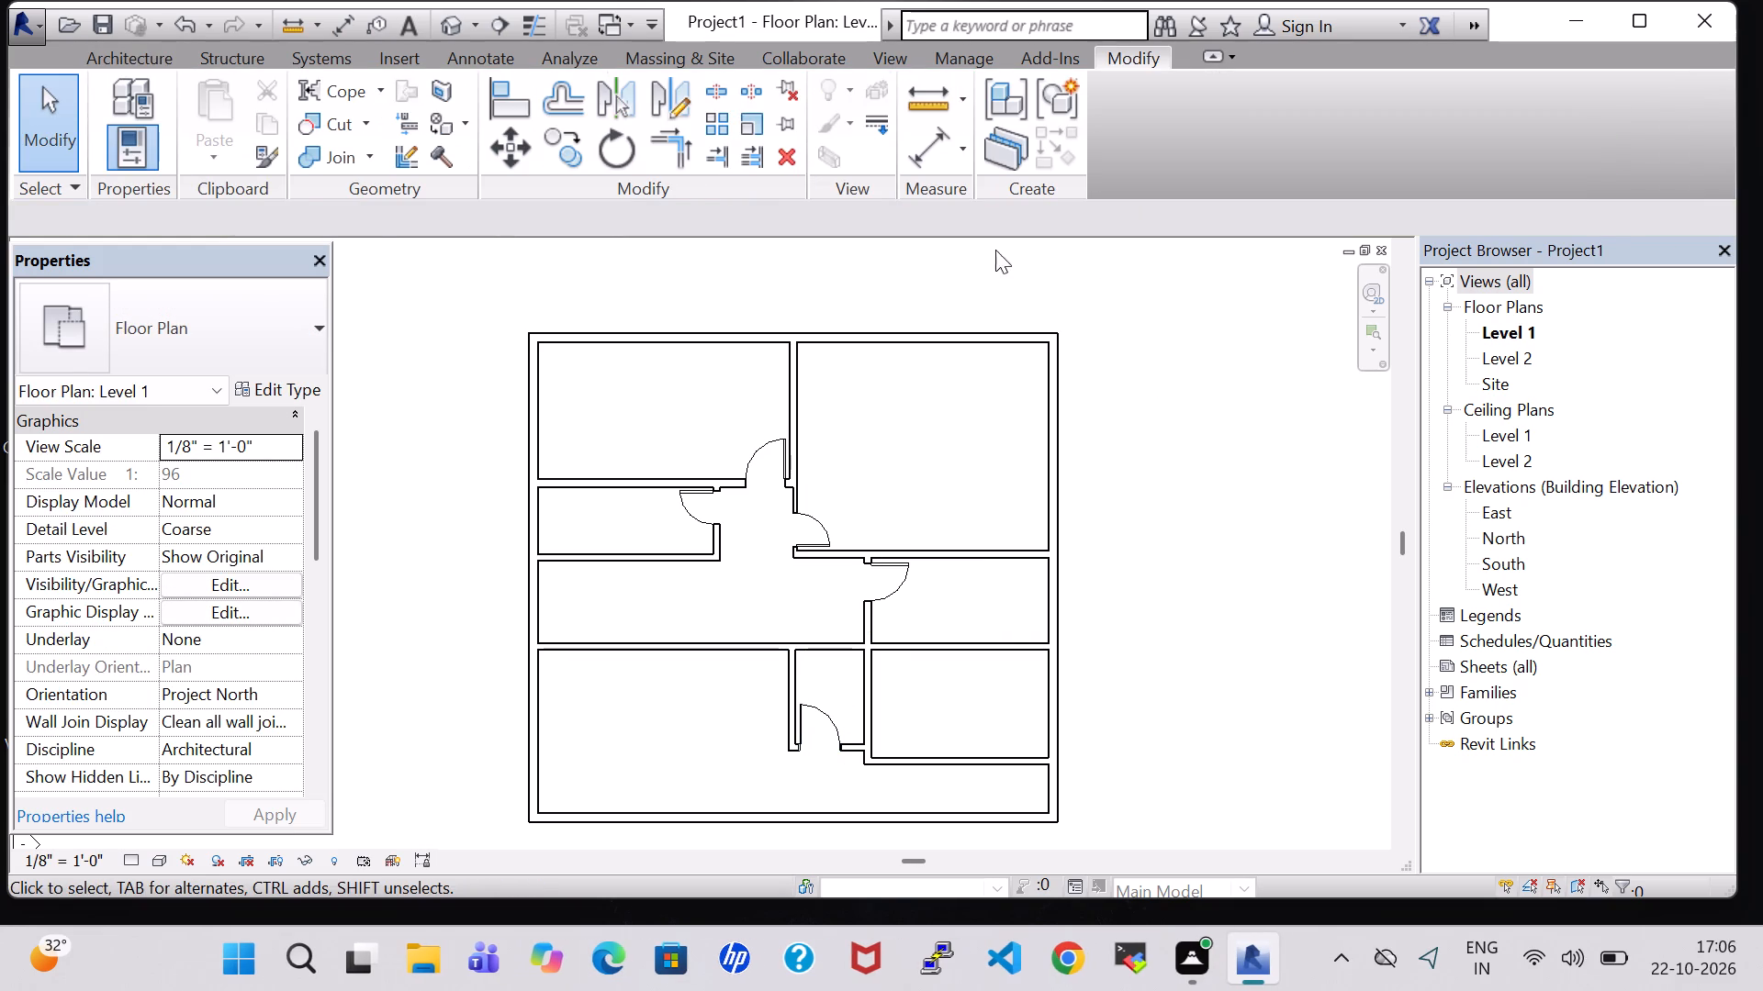
pyautogui.click(760, 89)
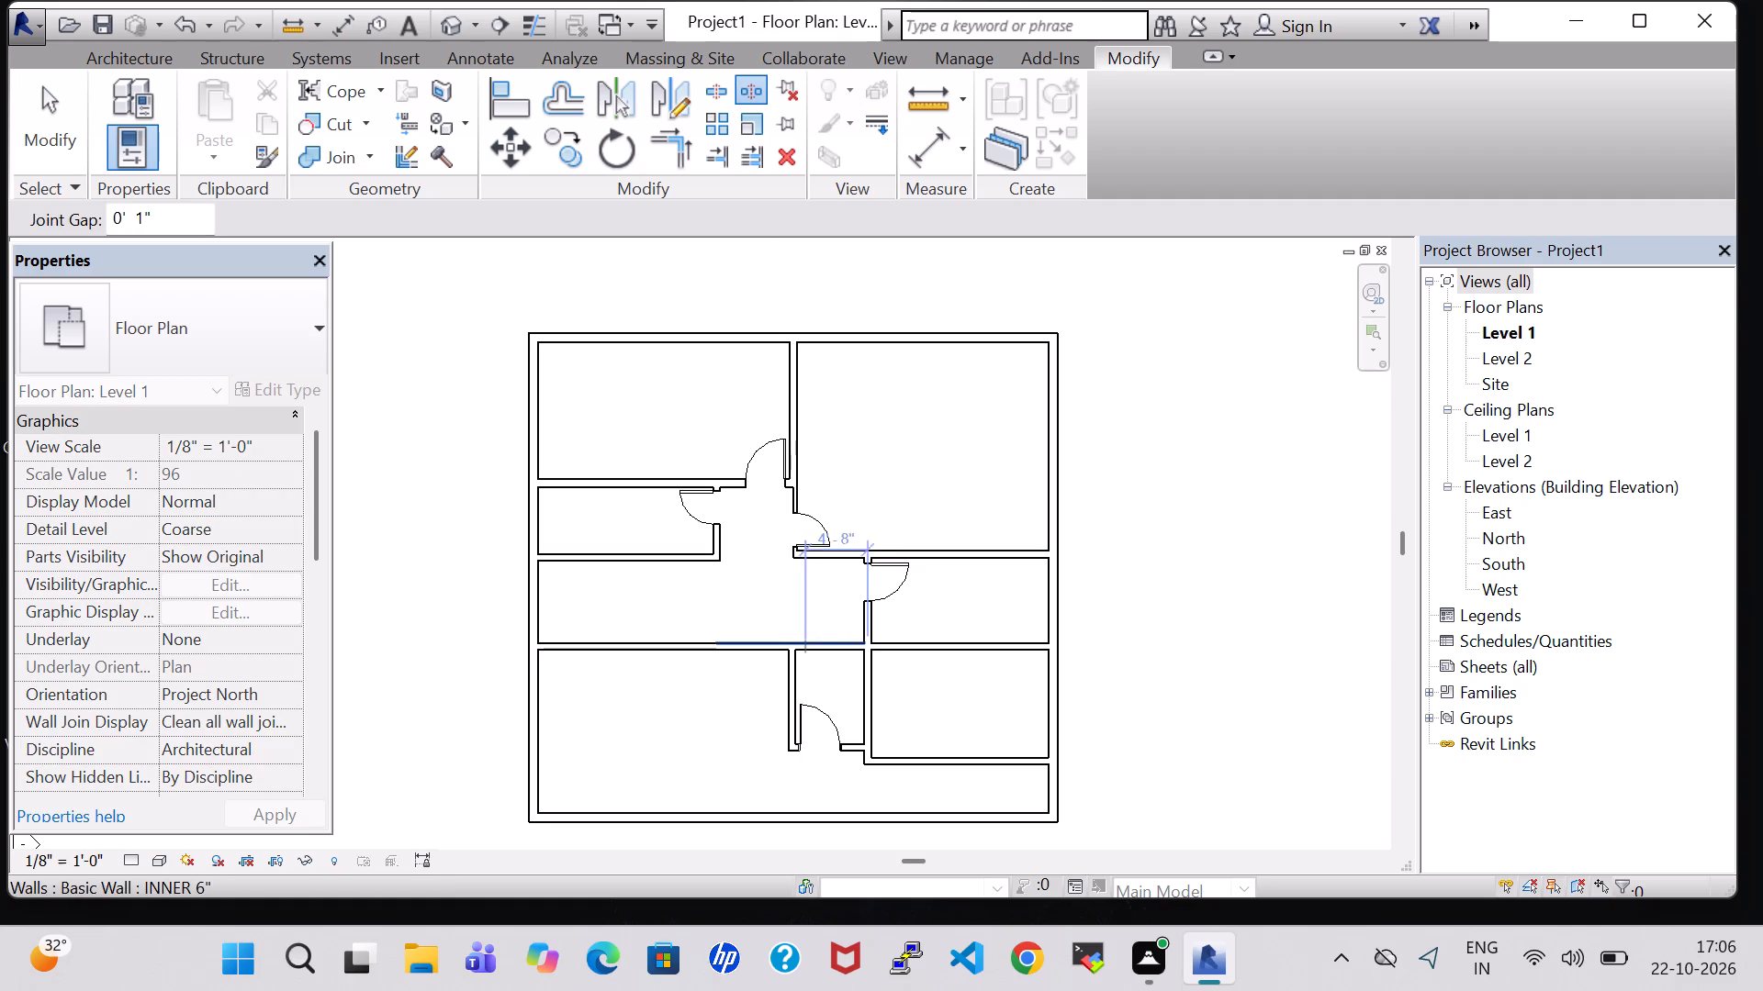
pyautogui.click(800, 635)
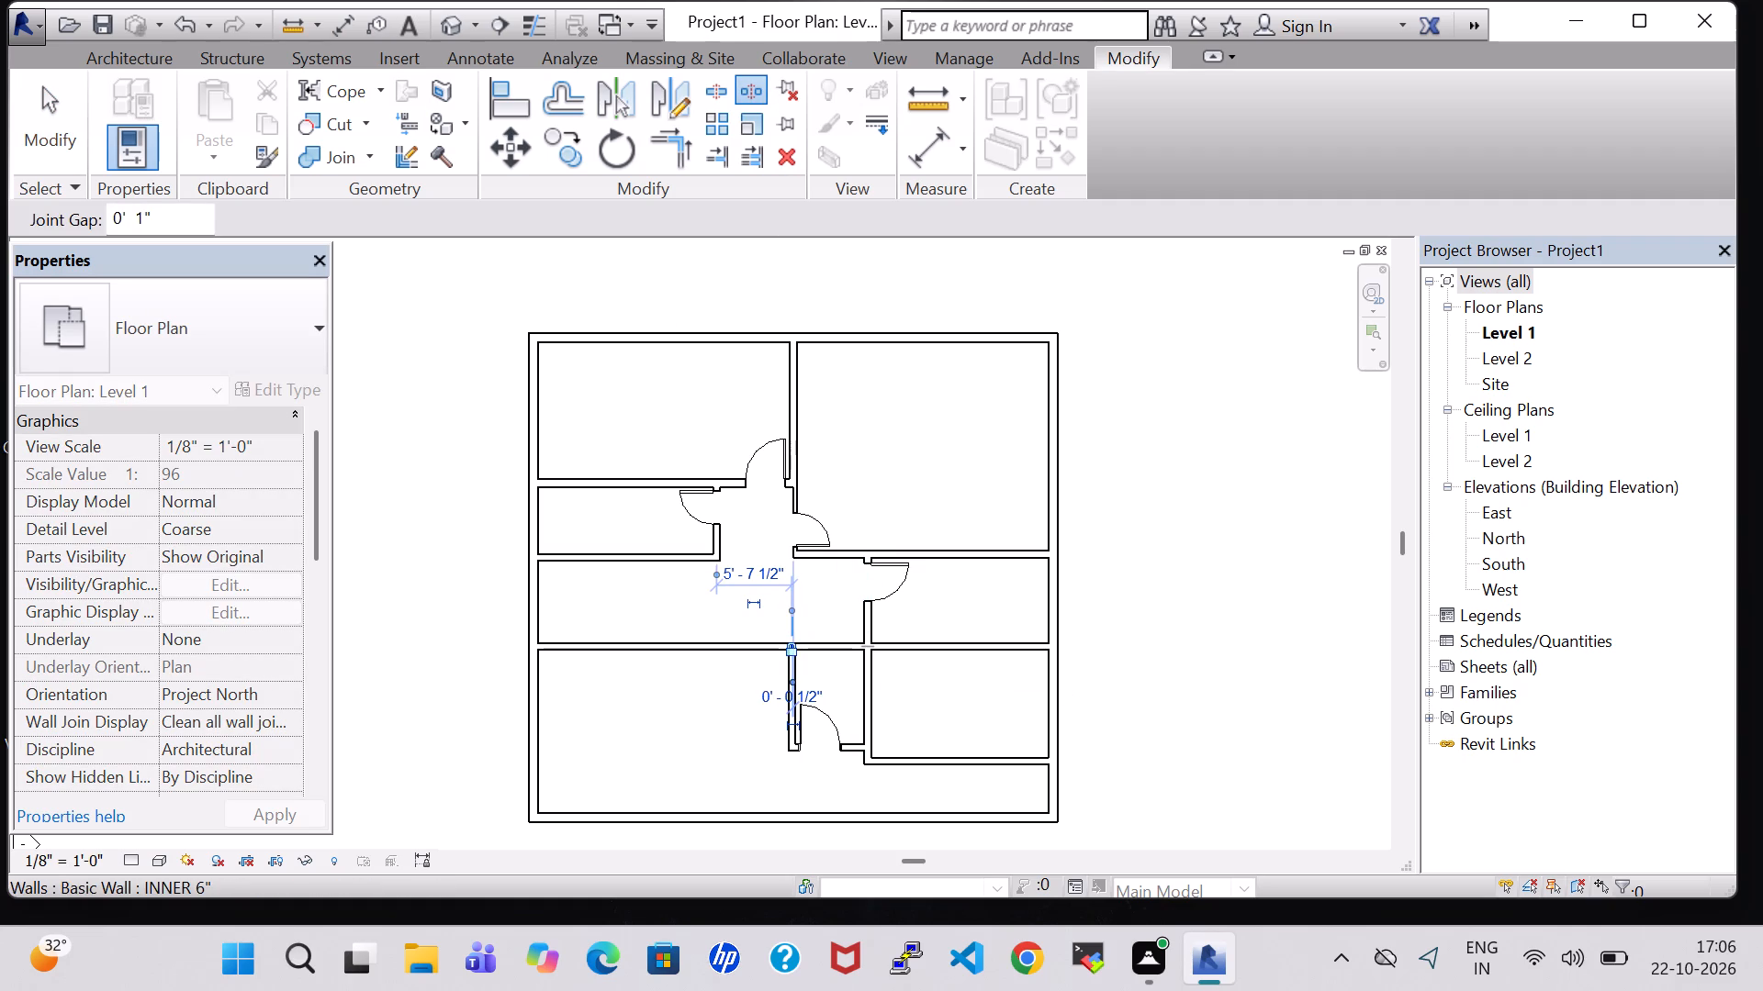
pyautogui.click(867, 649)
pyautogui.press('Escape')
pyautogui.press('Escape')
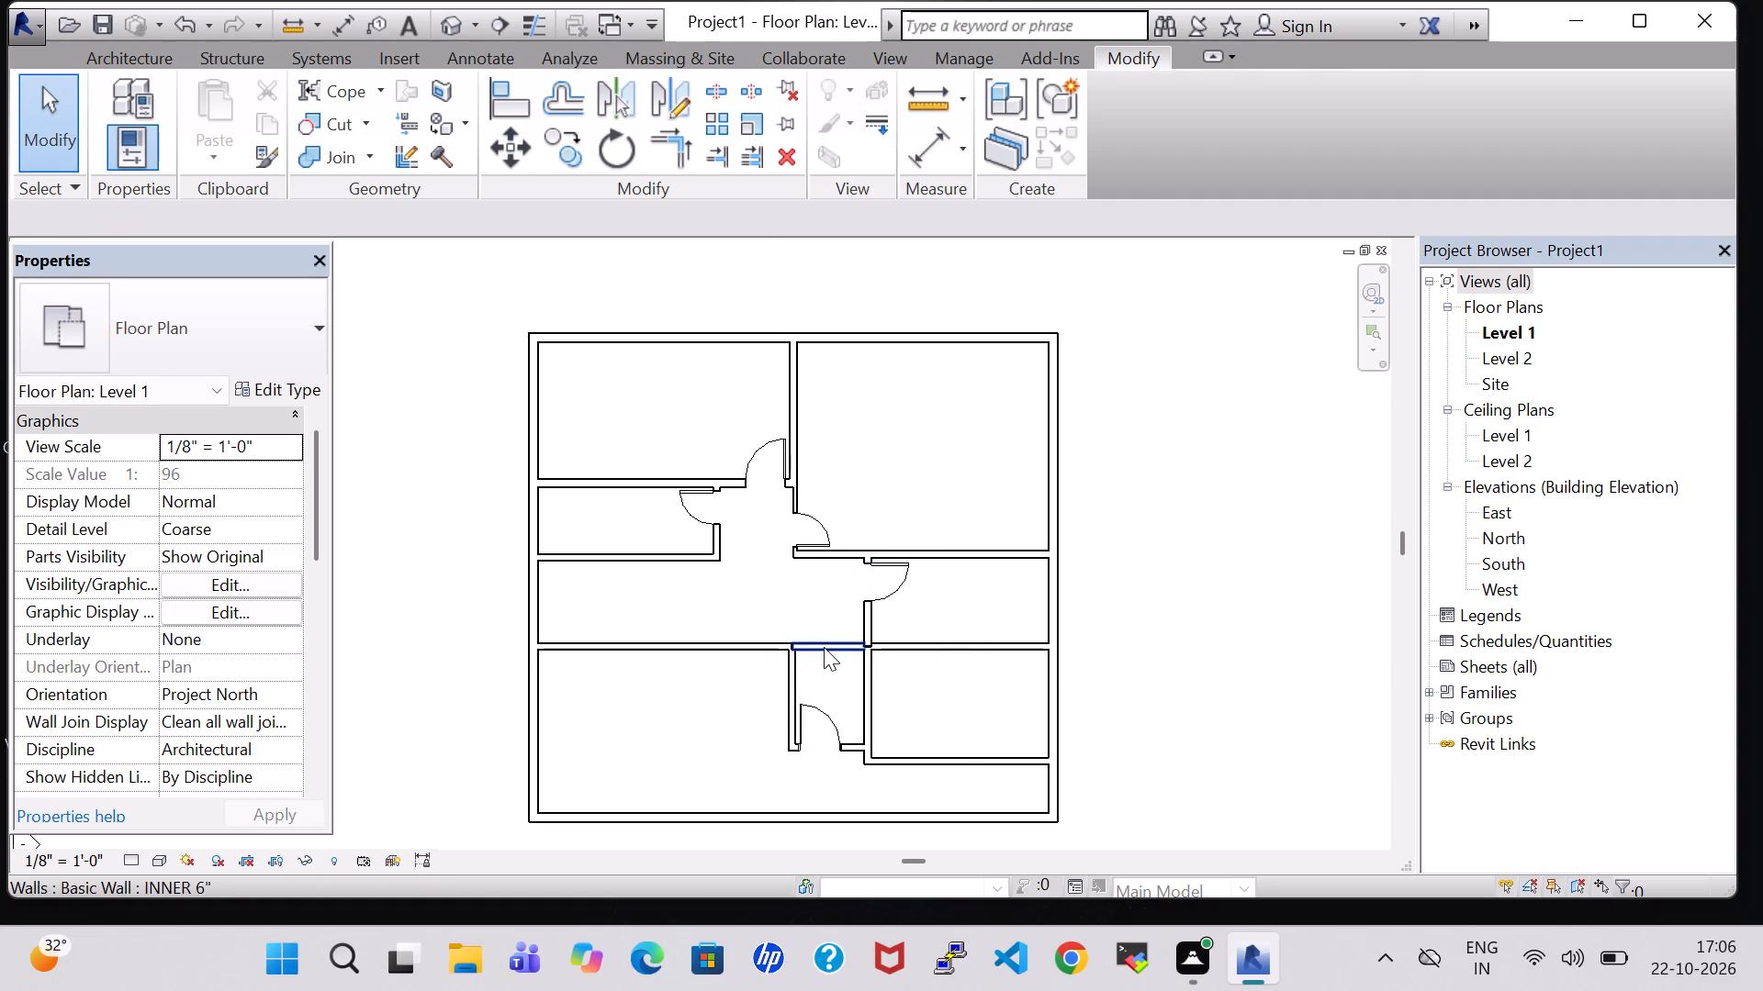
pyautogui.click(824, 647)
pyautogui.press('Delete')
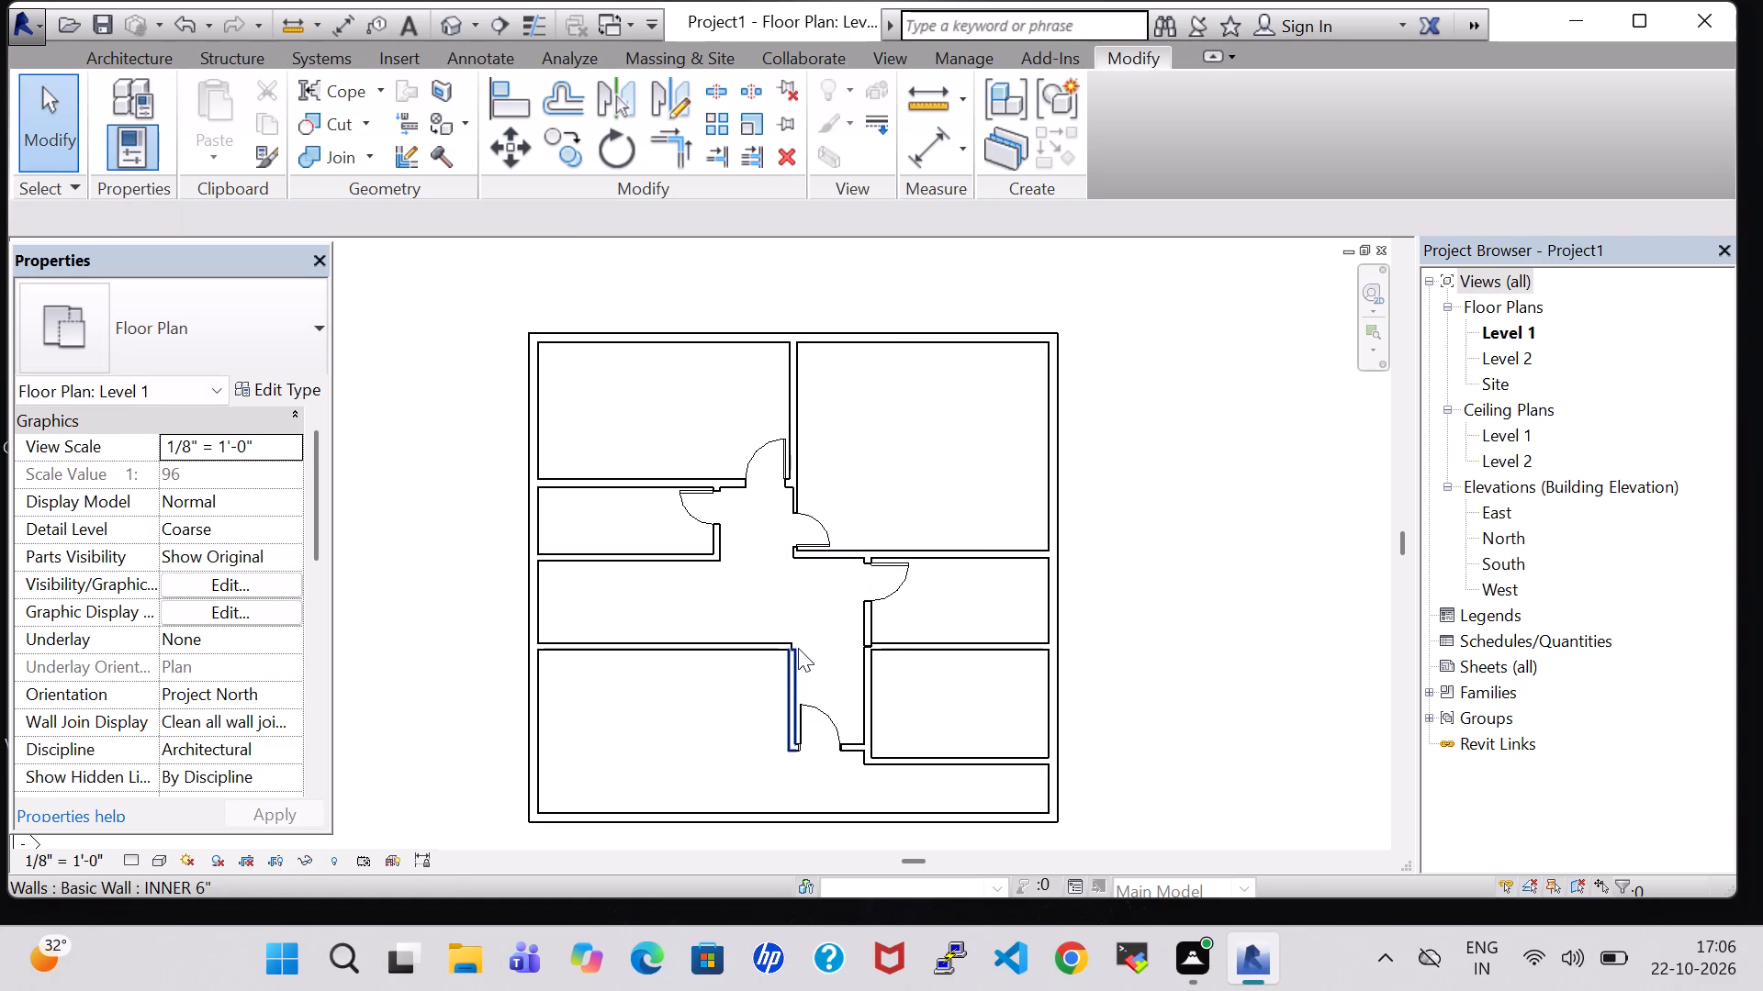
# Nudge the short horizontal wall piece above the entry one increment right so its end aligns with the left entry partition.
pyautogui.scroll(5, 798, 648)
pyautogui.click(782, 640)
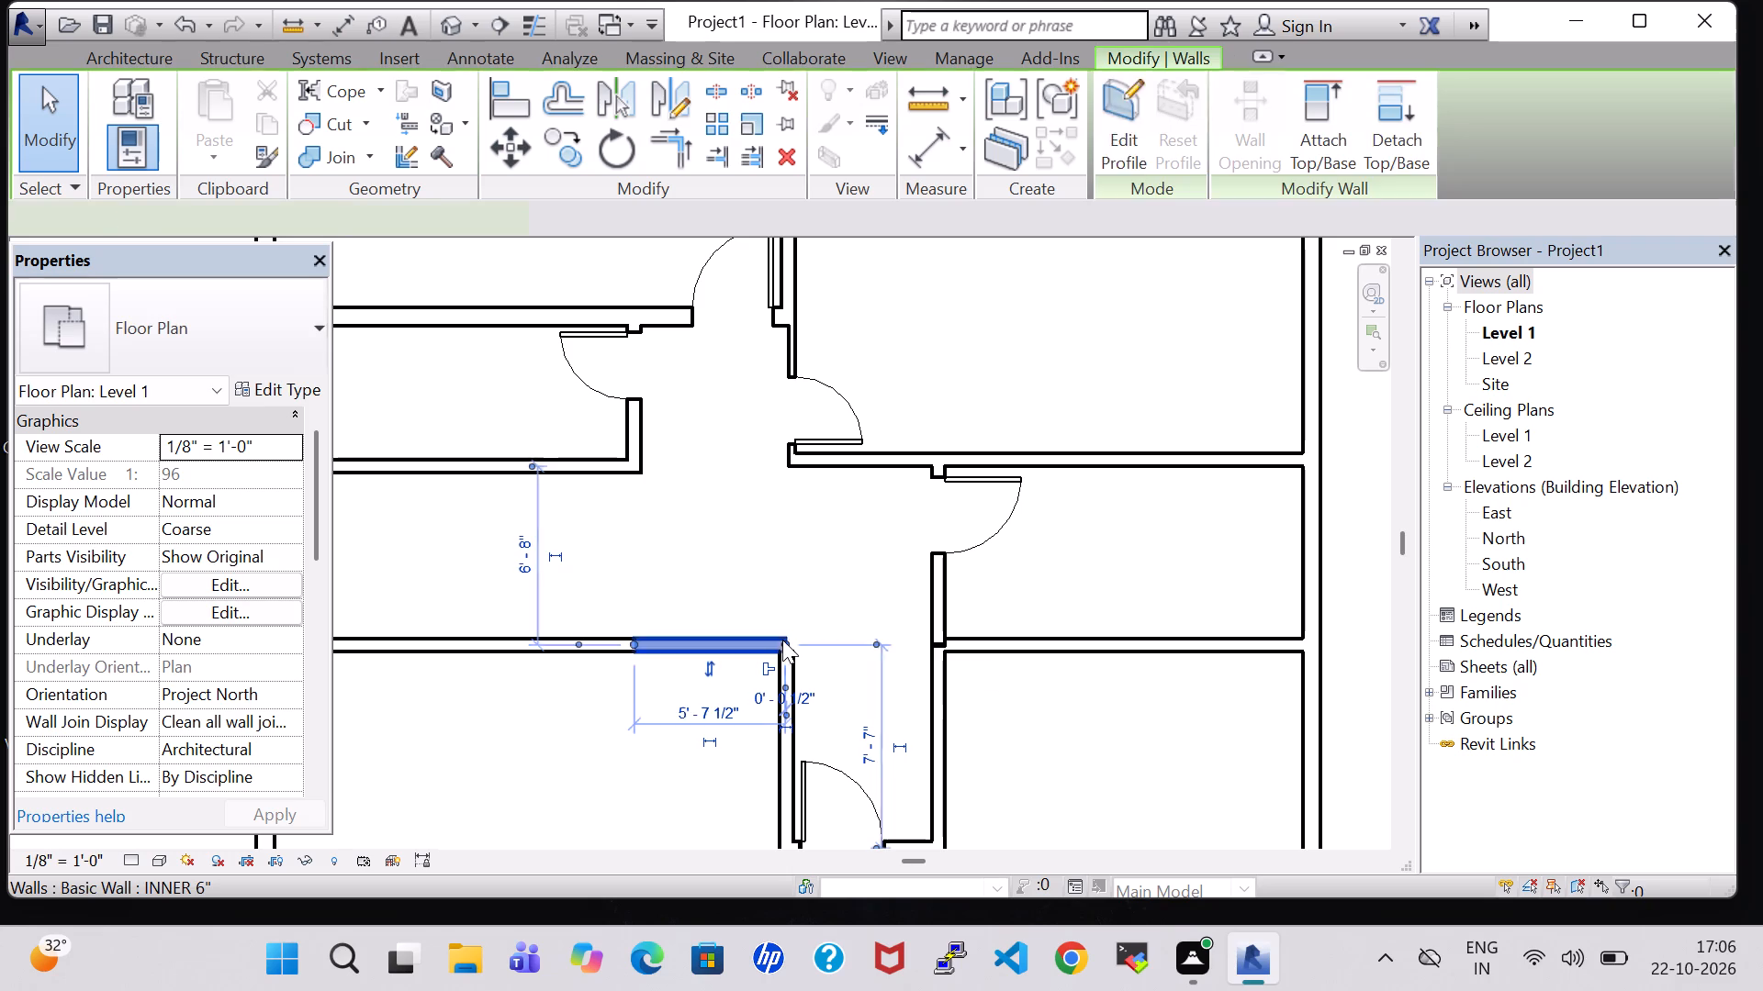
pyautogui.press('Right')
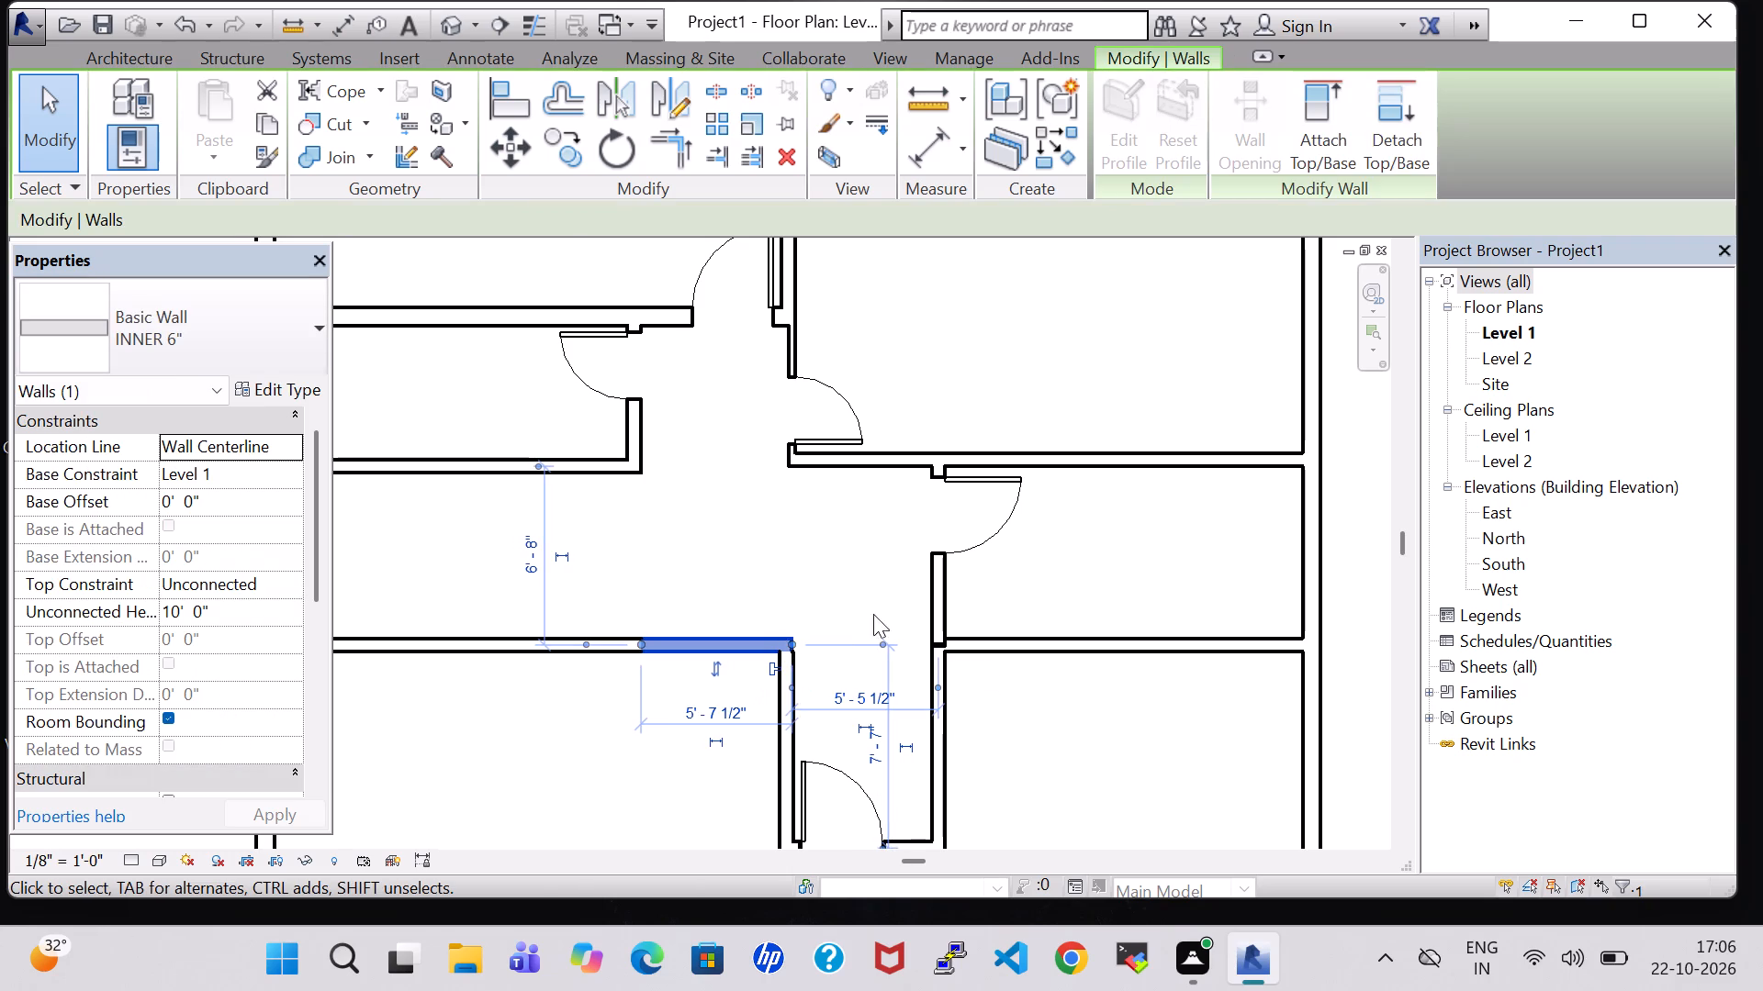
pyautogui.click(858, 612)
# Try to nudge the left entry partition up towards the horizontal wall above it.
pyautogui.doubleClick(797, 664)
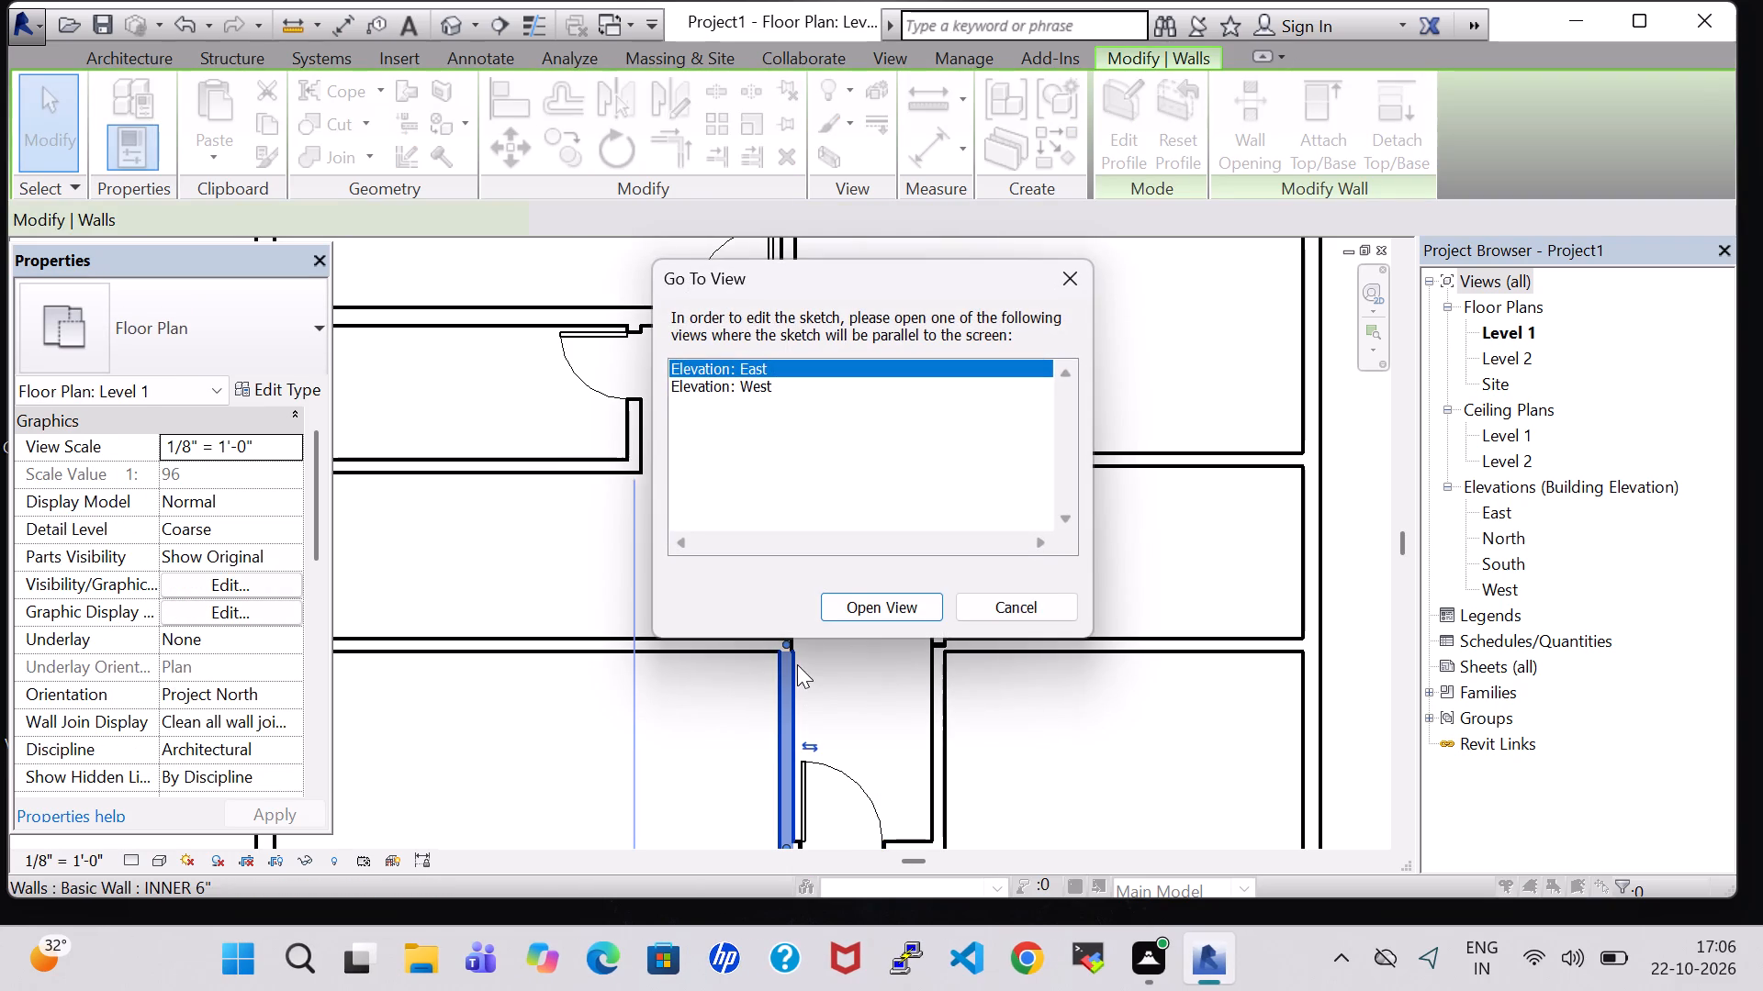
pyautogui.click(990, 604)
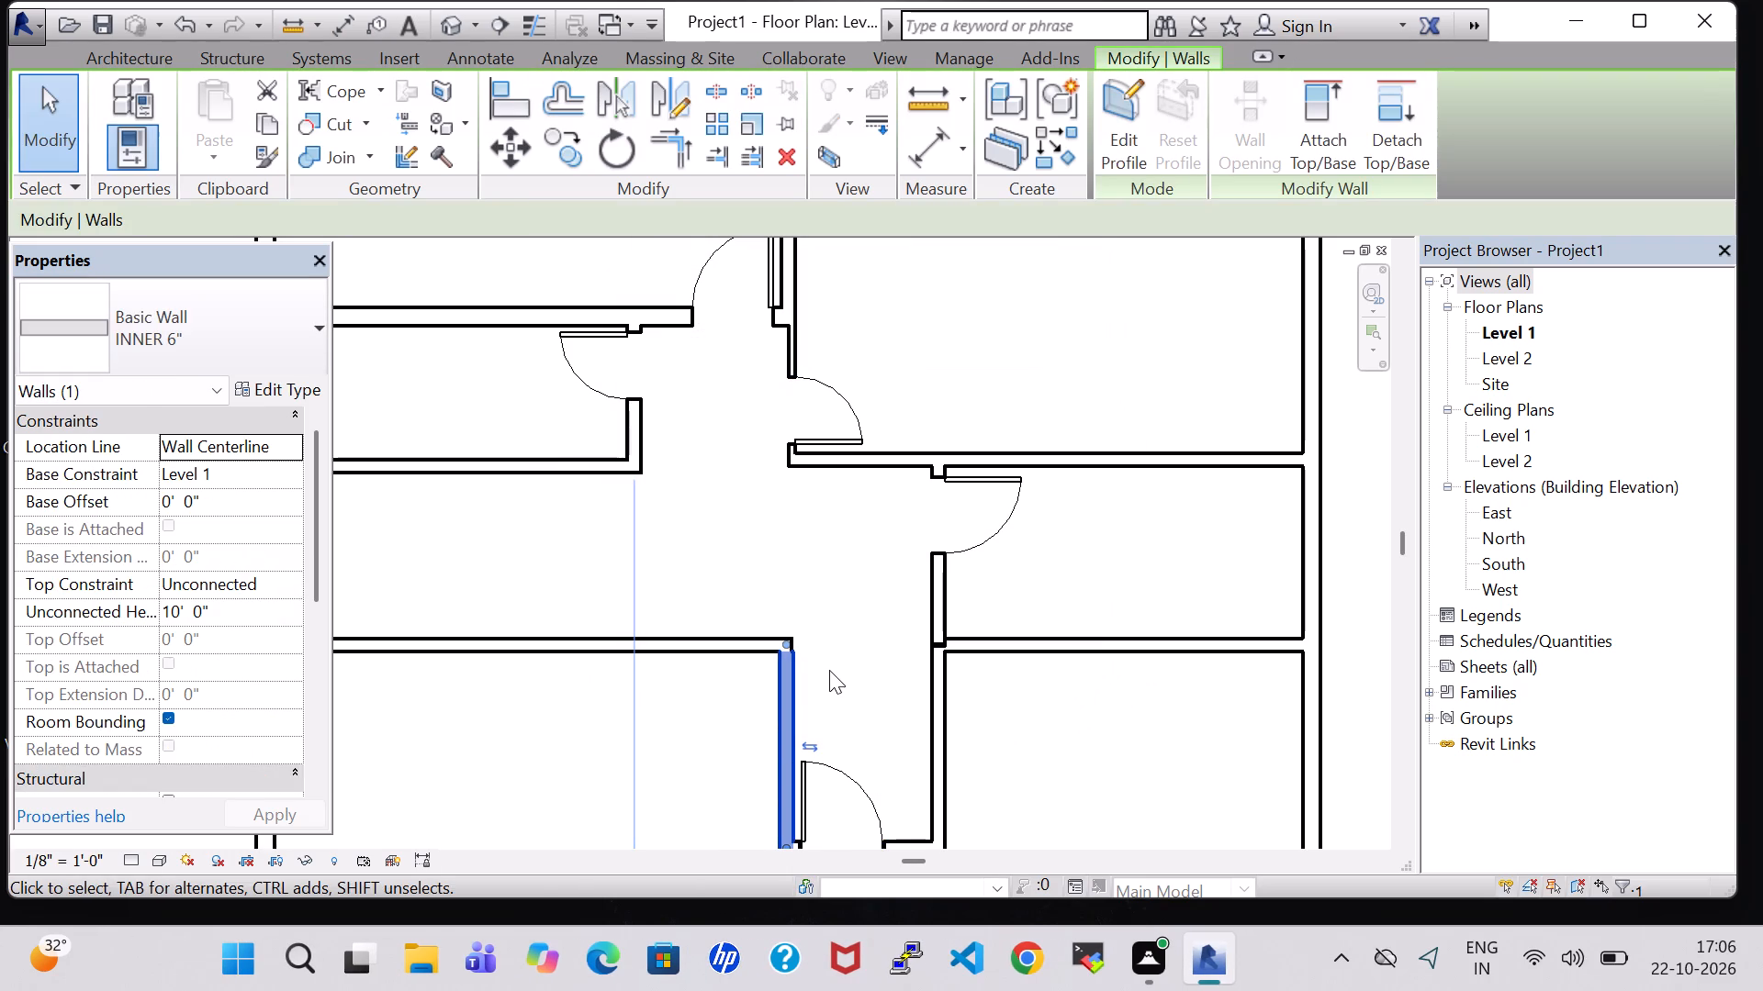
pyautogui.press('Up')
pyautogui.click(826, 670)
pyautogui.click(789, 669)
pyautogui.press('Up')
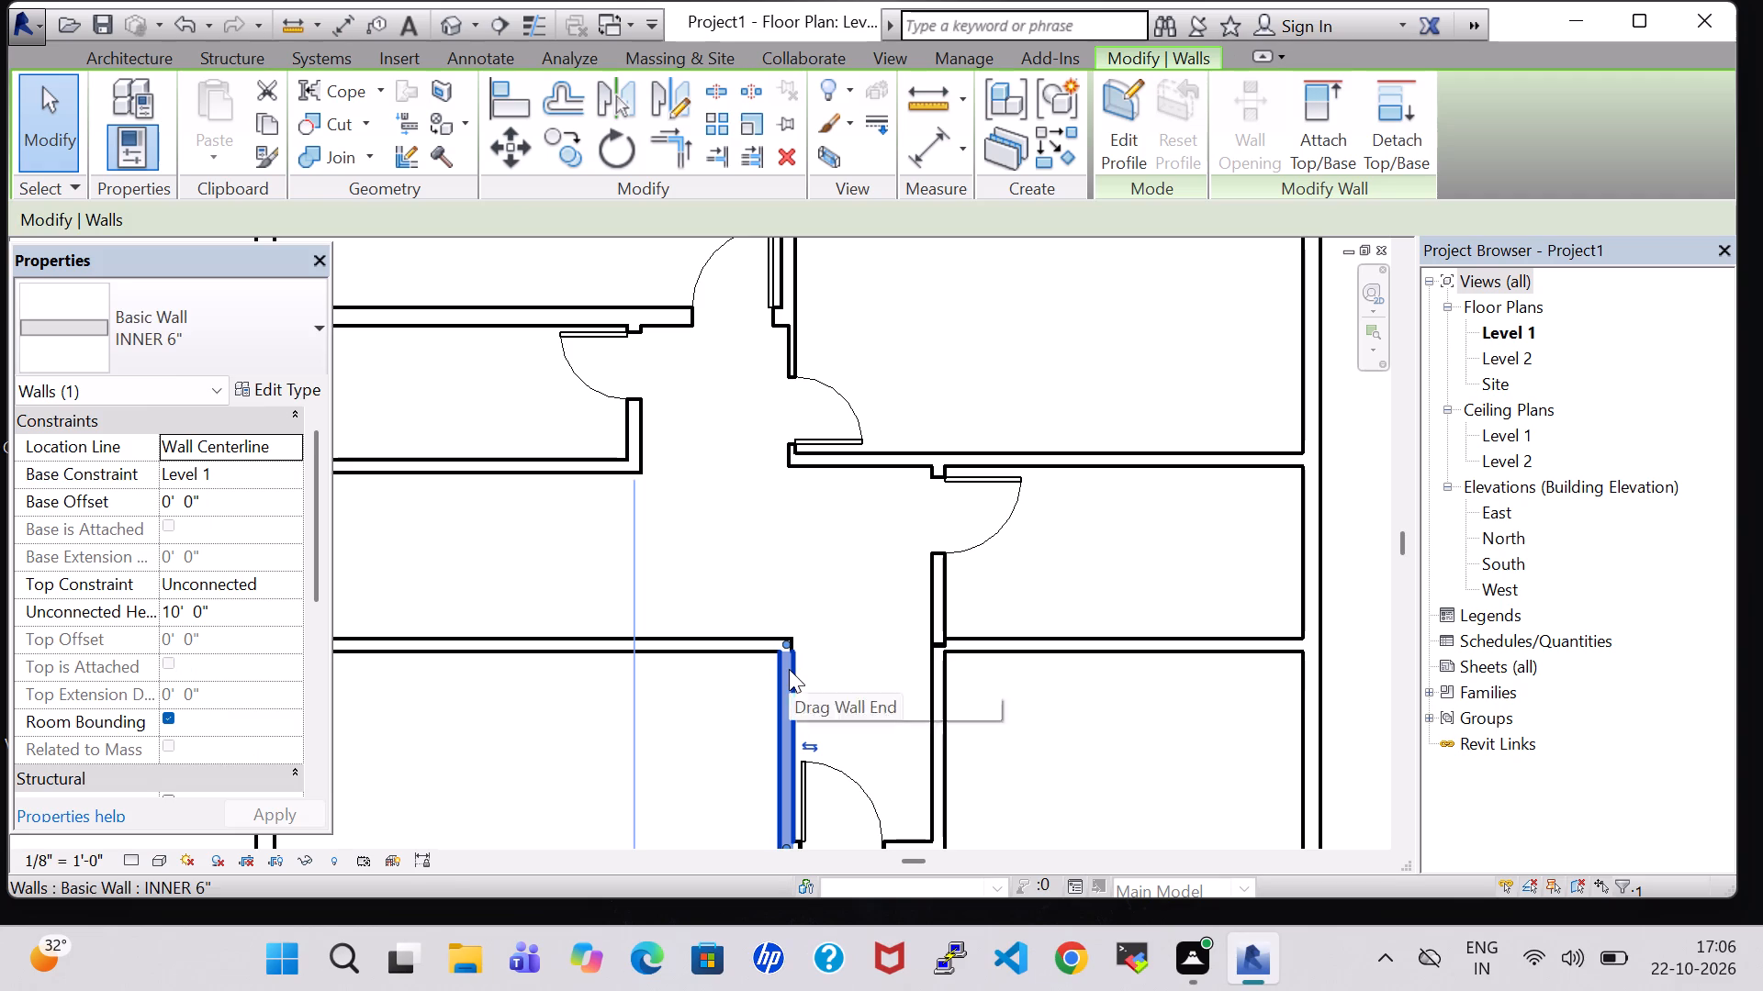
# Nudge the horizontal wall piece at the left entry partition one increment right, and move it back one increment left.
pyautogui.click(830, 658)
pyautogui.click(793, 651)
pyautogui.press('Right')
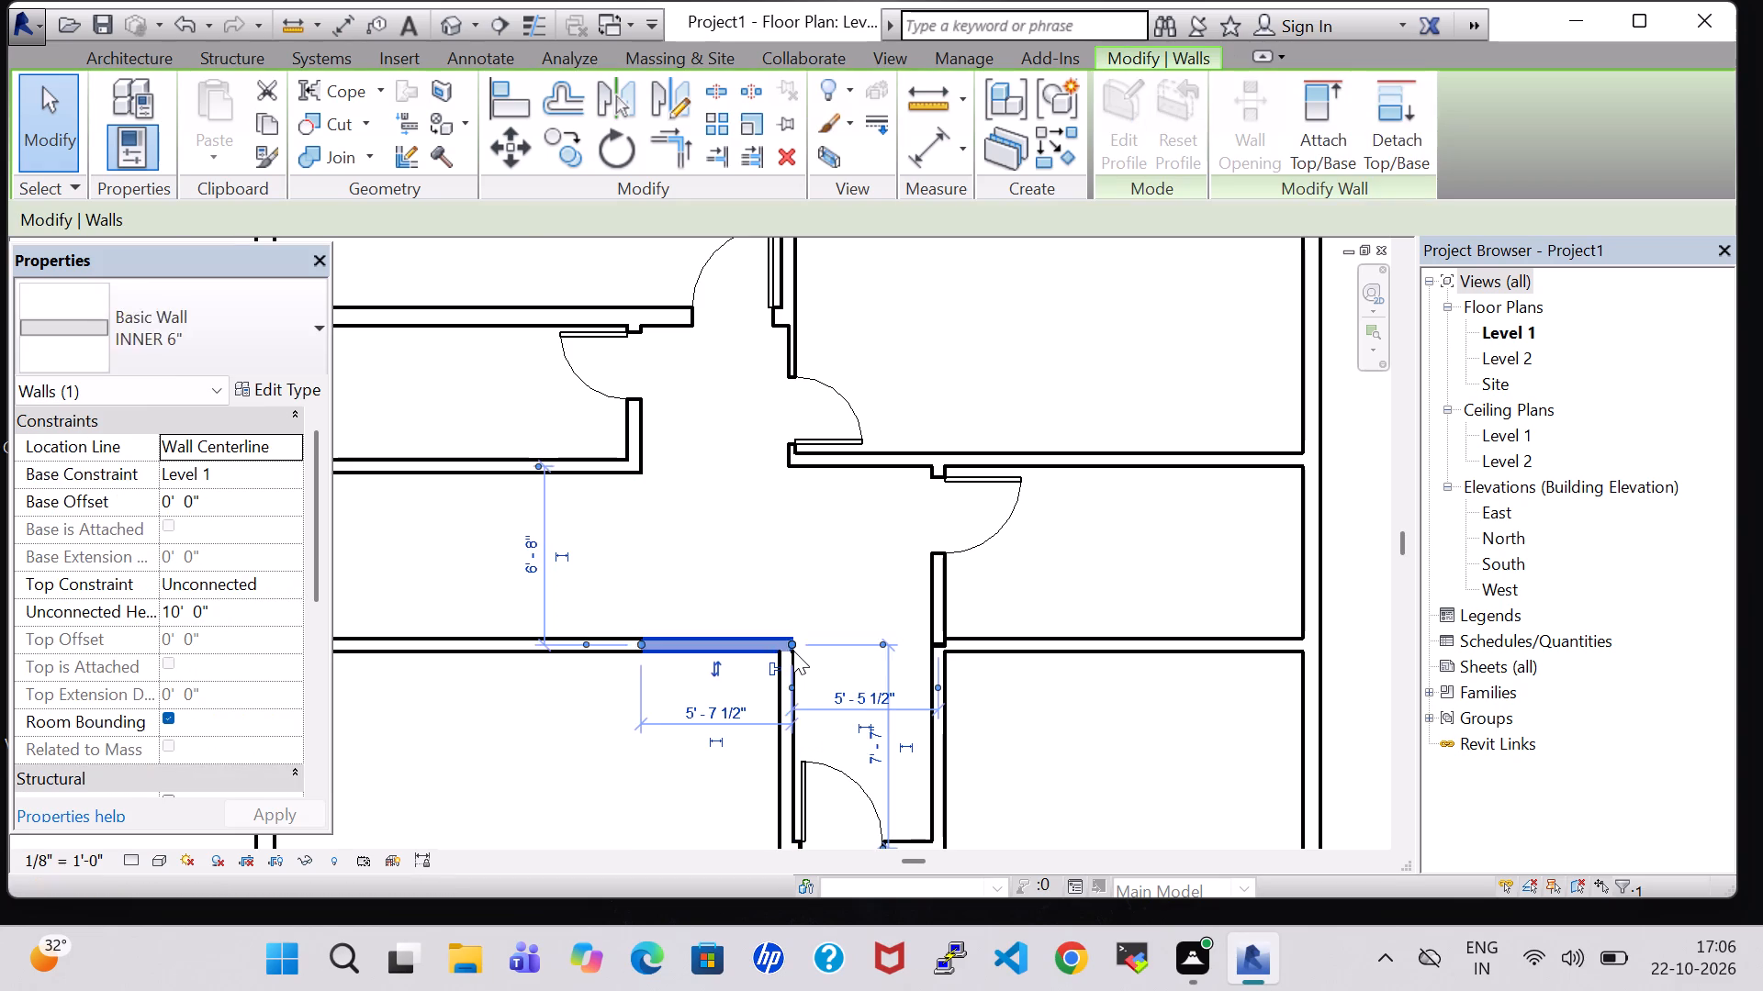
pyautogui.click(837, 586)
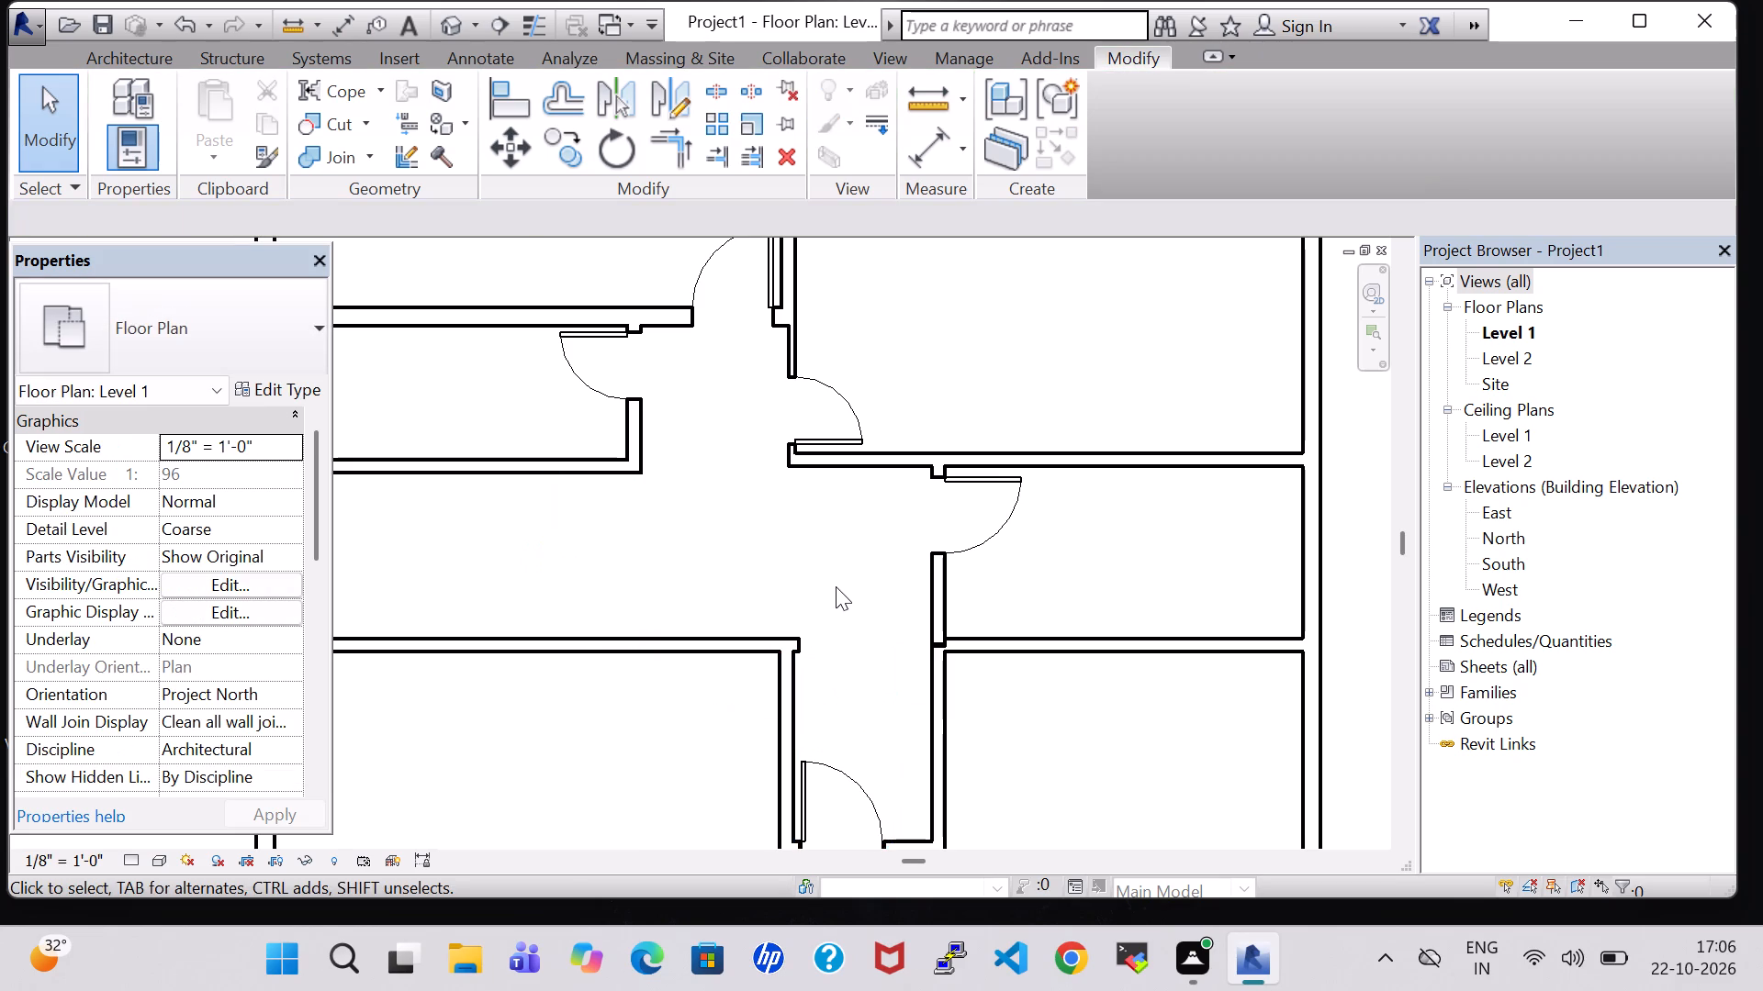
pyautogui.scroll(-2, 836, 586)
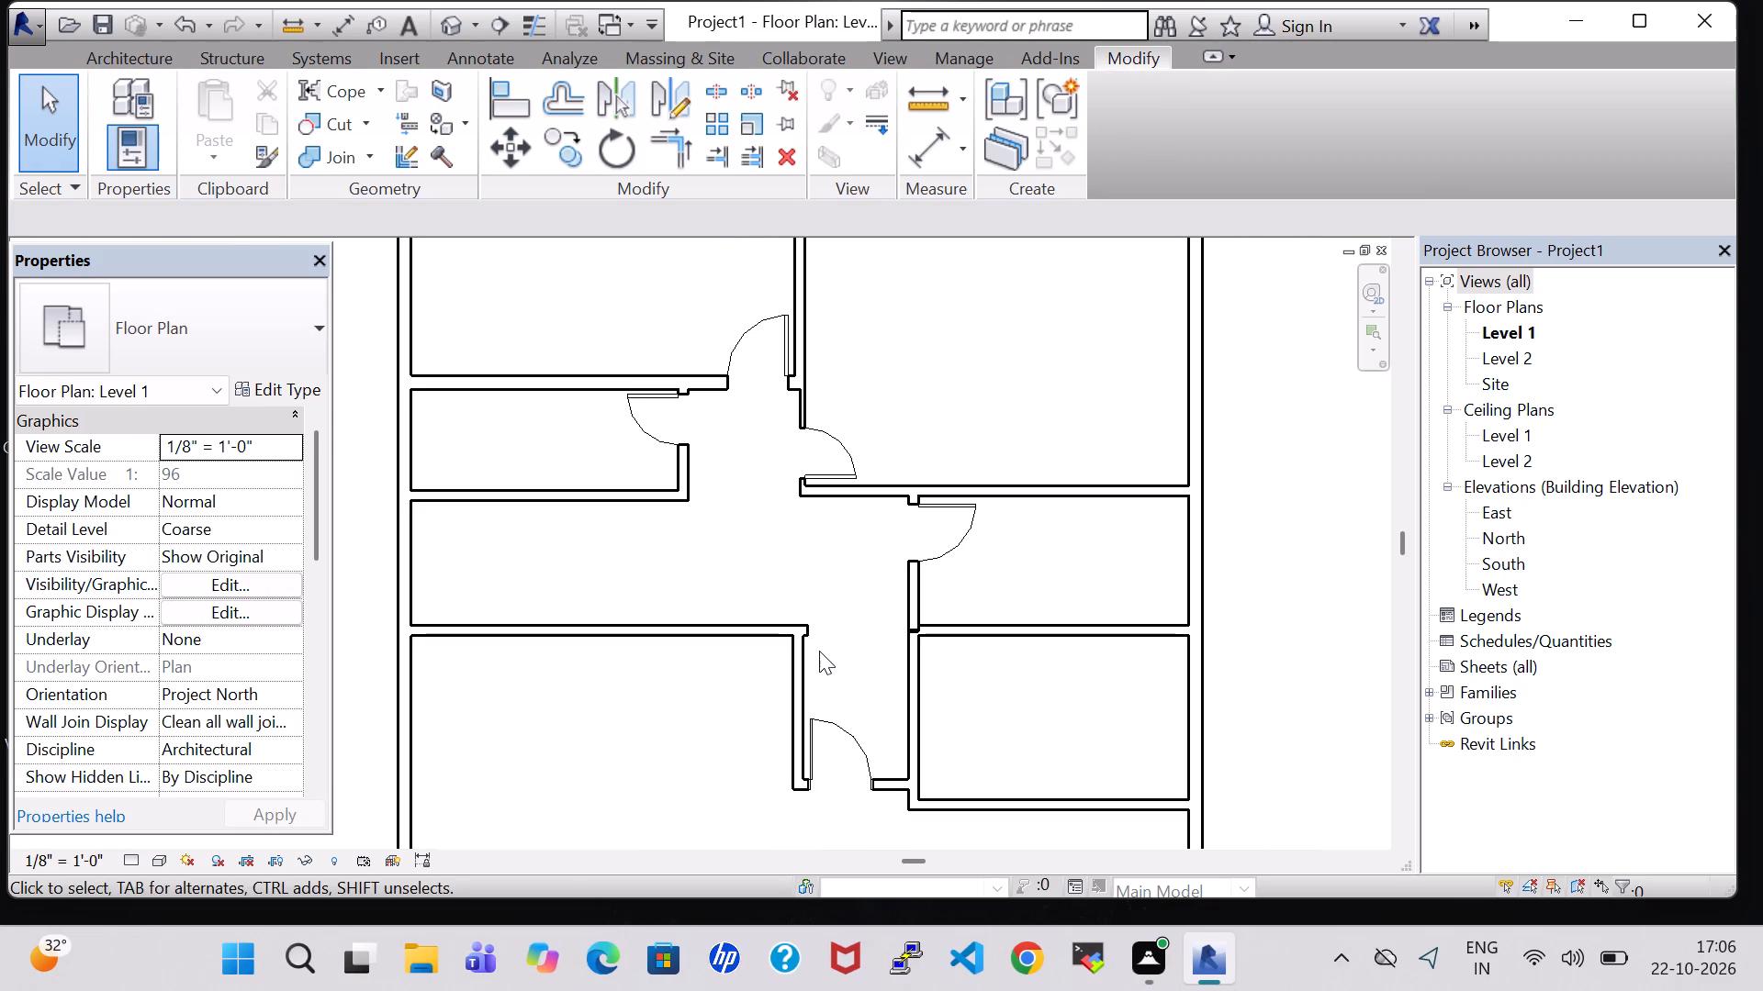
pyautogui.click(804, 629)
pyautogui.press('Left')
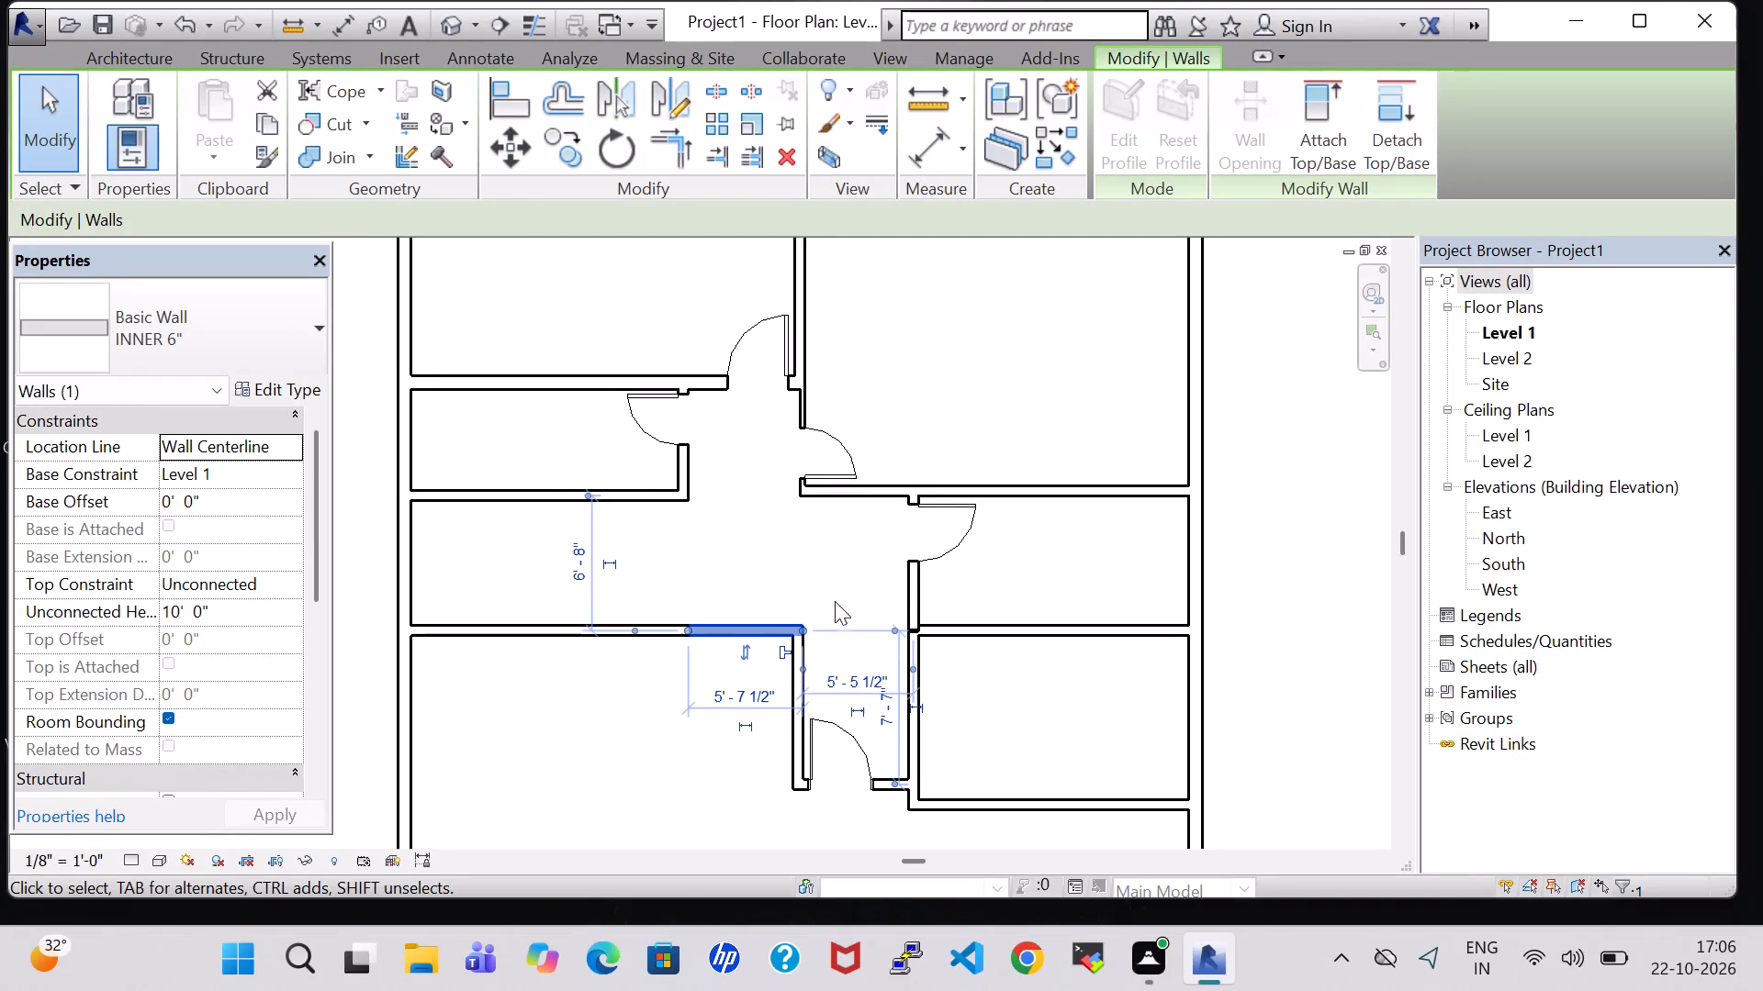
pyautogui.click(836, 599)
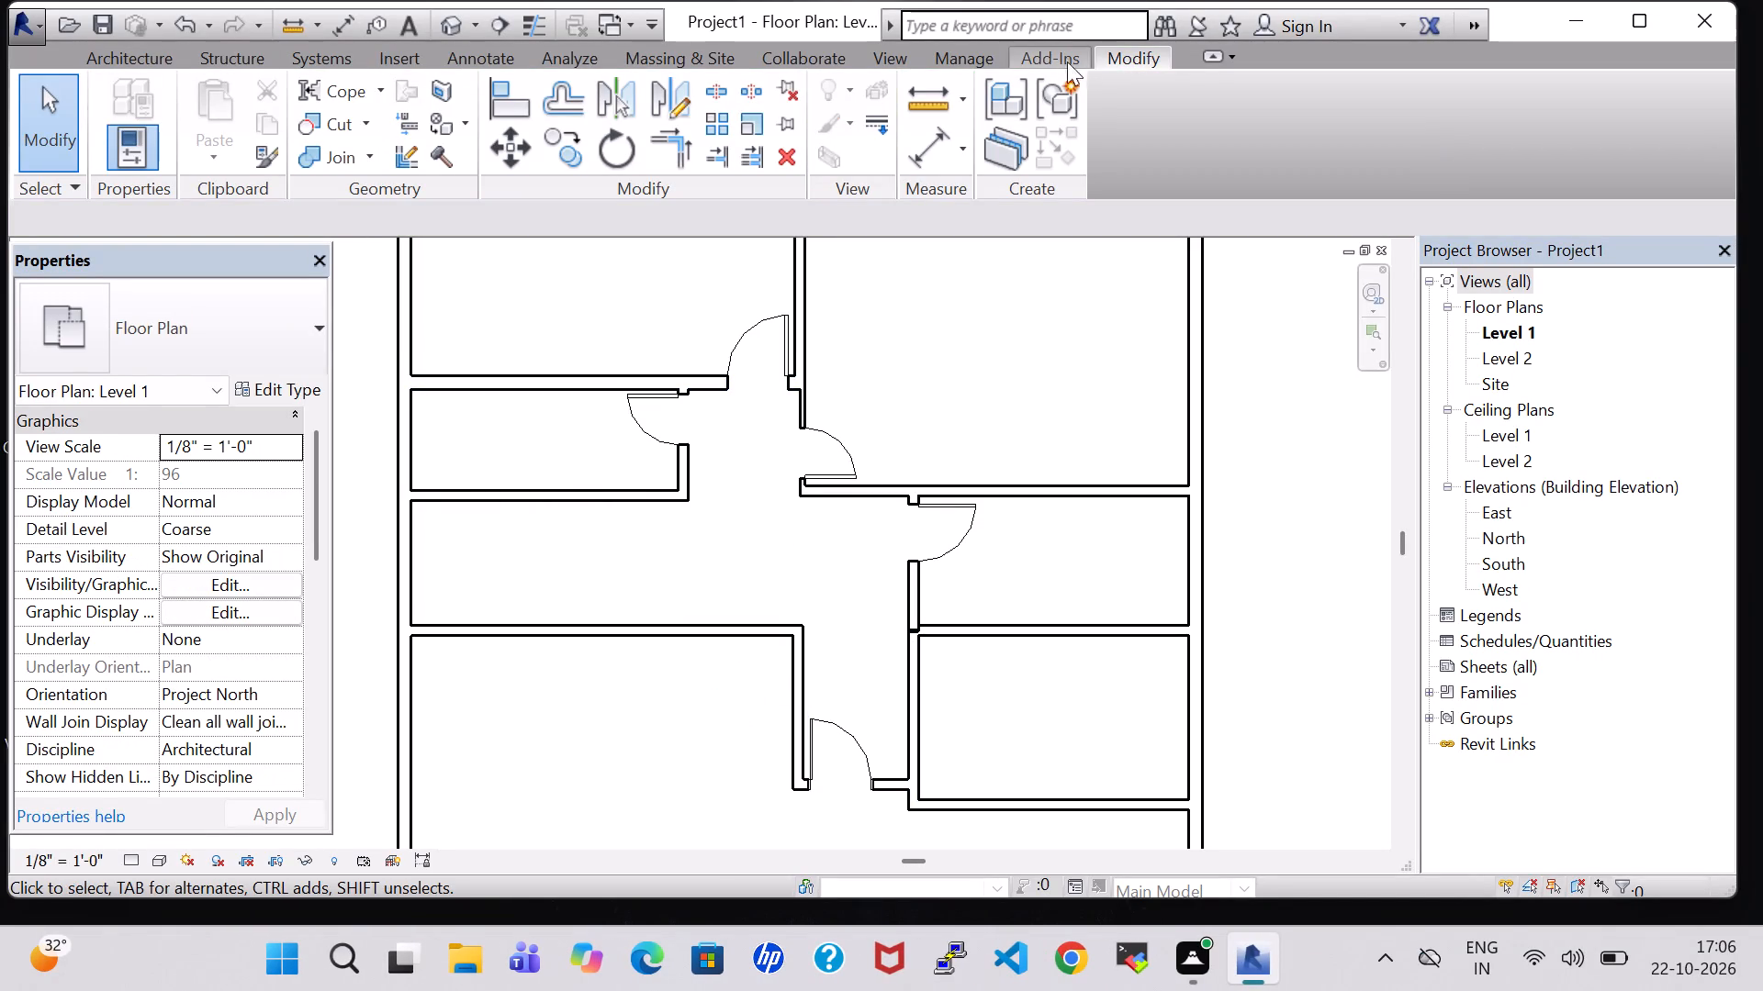
# Split the right entry partition at two points 2'-8" apart just below the horizontal wall, and delete that segment and the stub above.
pyautogui.click(724, 94)
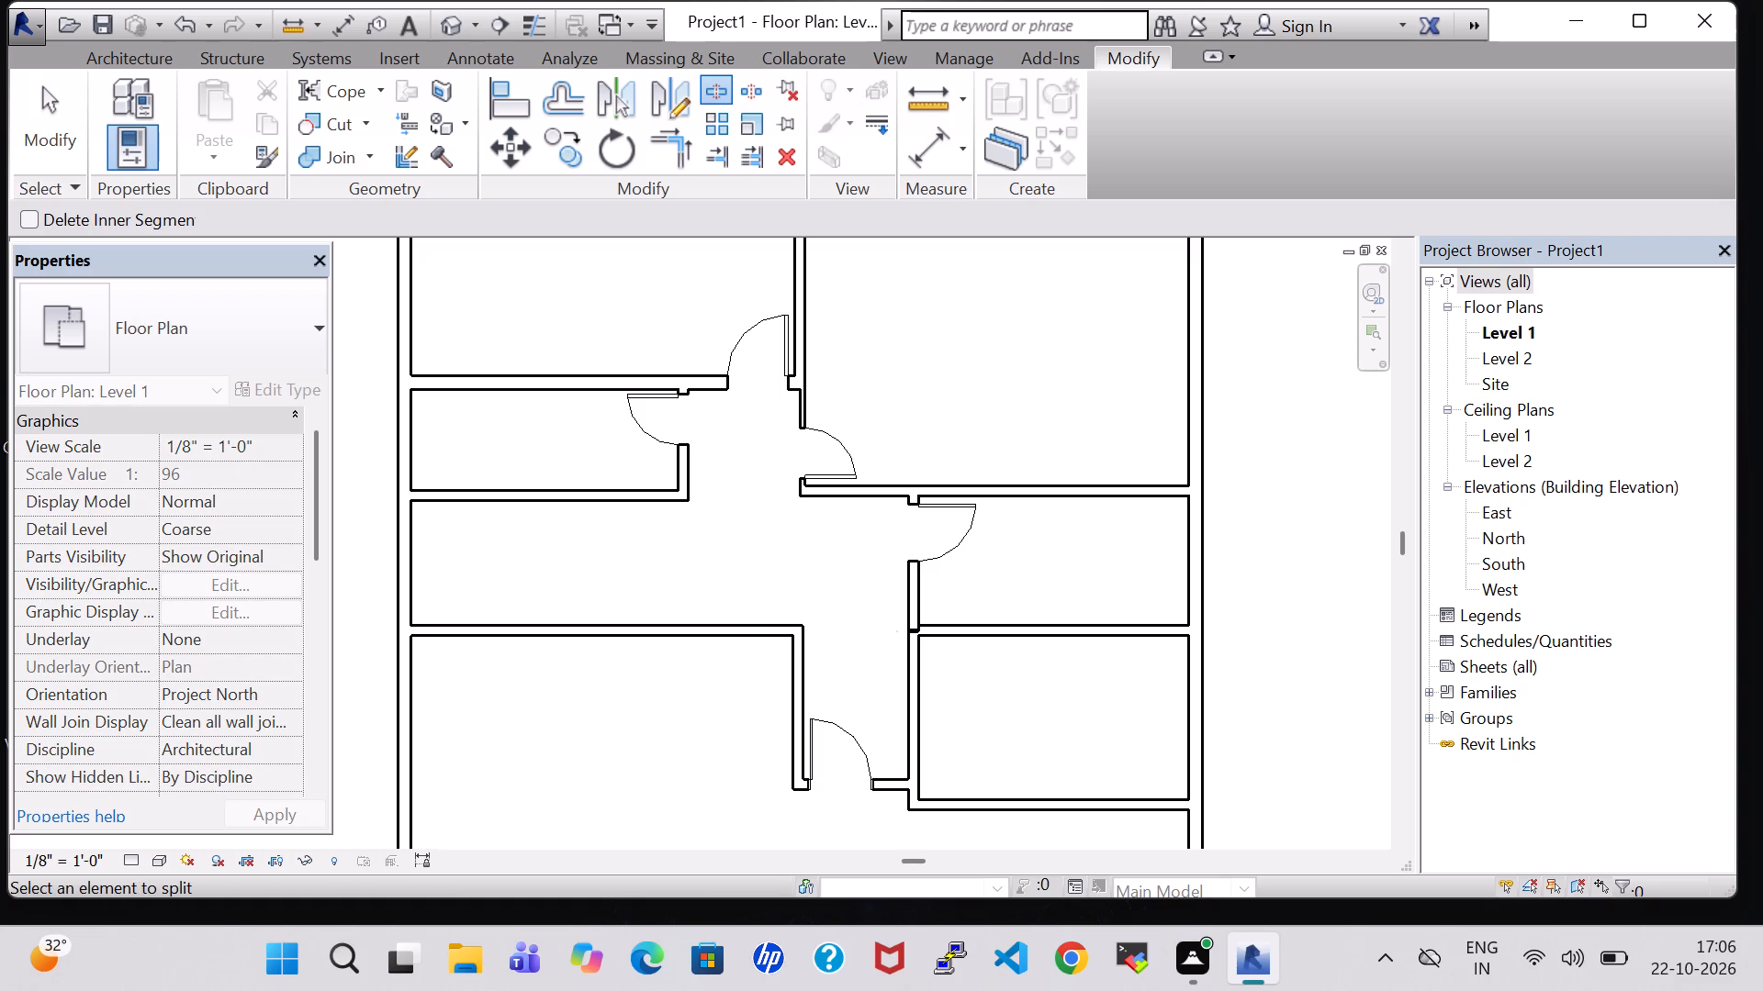
pyautogui.click(914, 643)
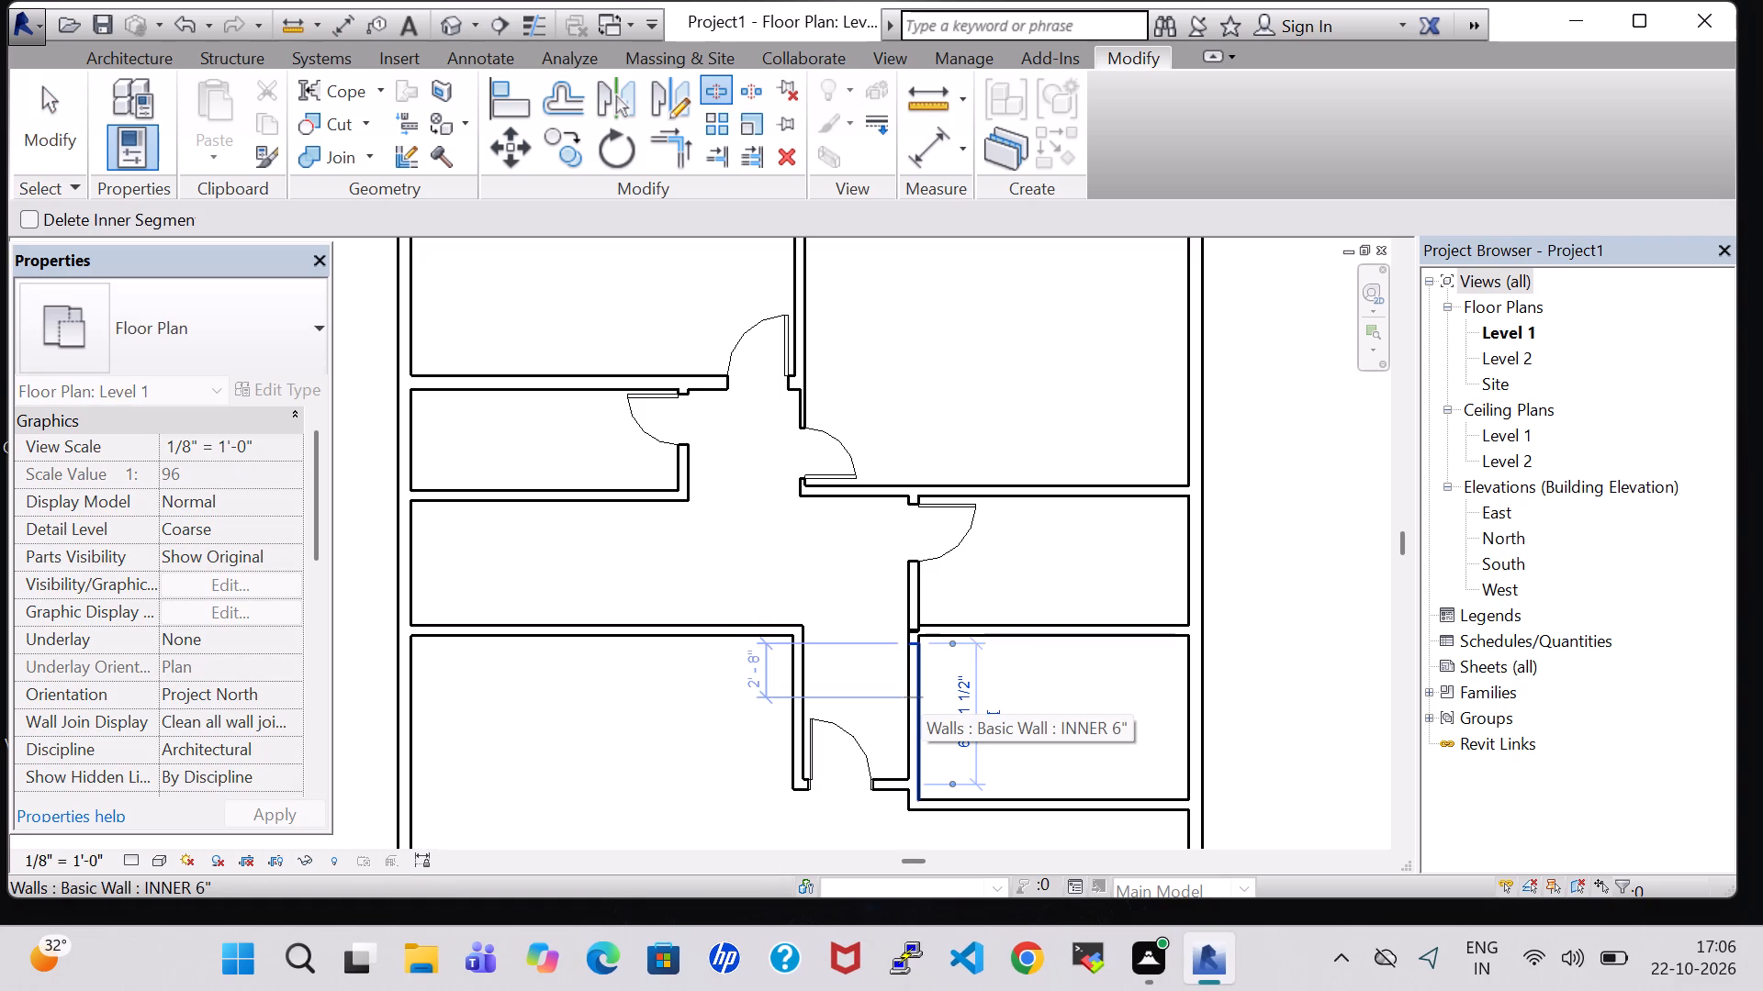
pyautogui.click(921, 697)
pyautogui.press('Escape')
pyautogui.press('Escape')
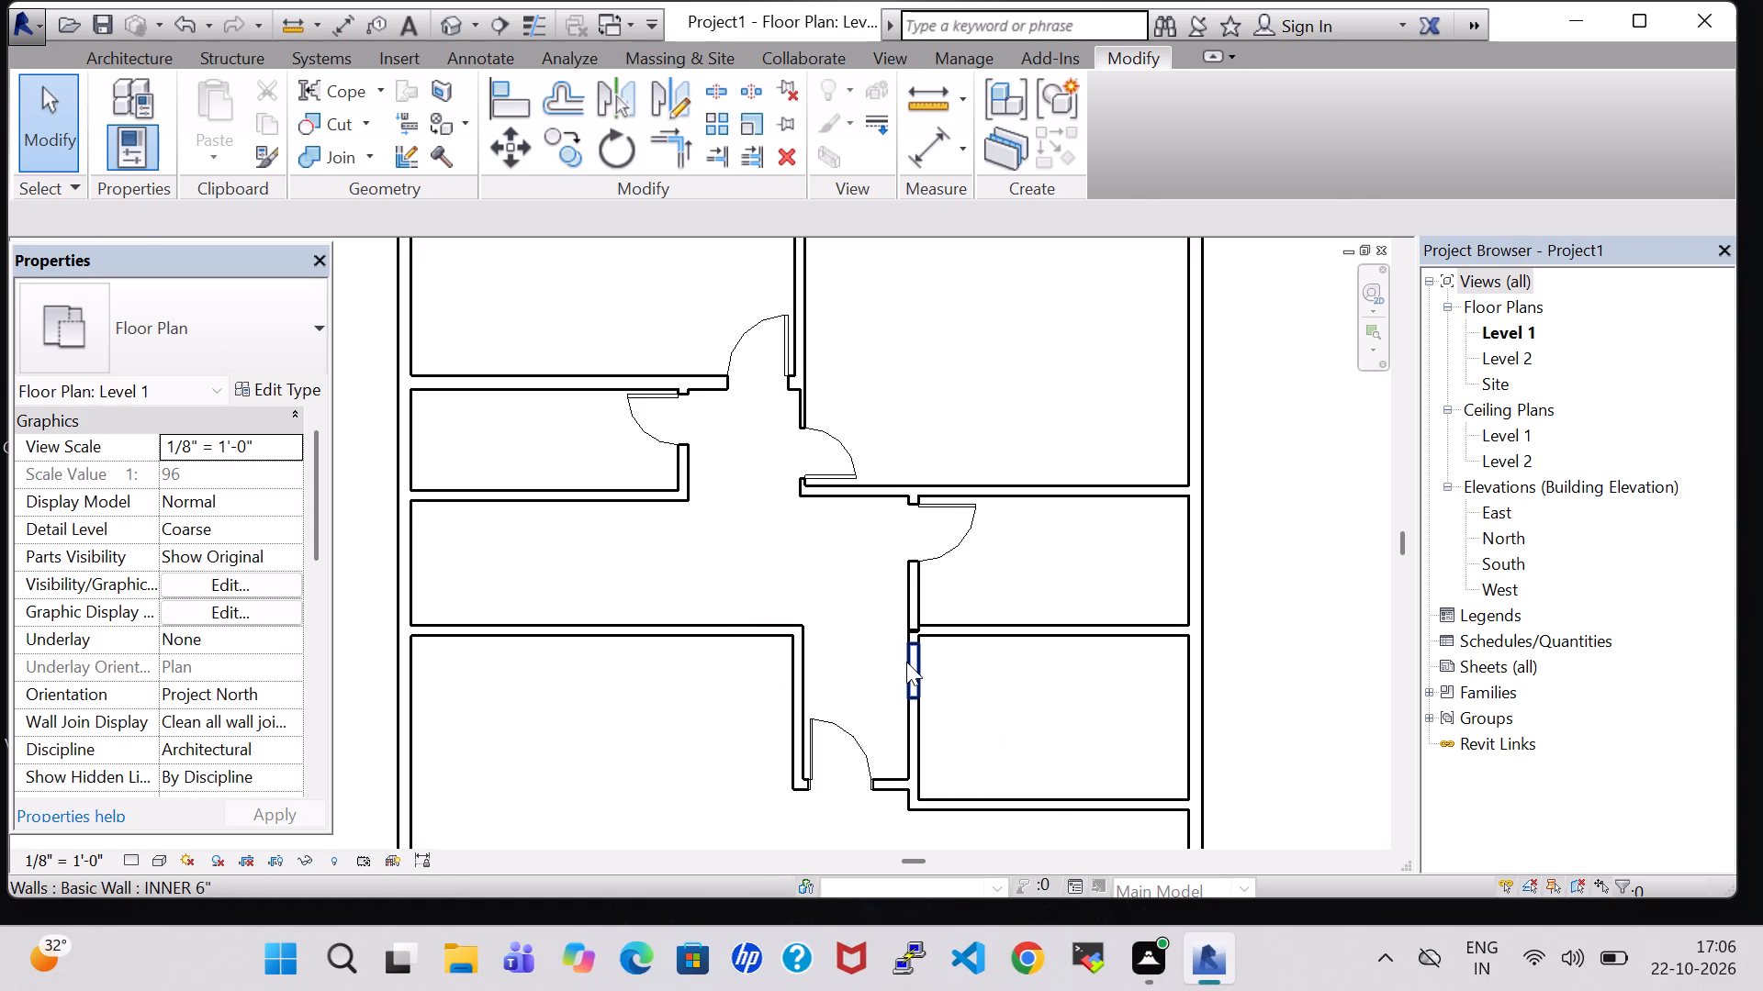
pyautogui.click(906, 662)
pyautogui.press('Delete')
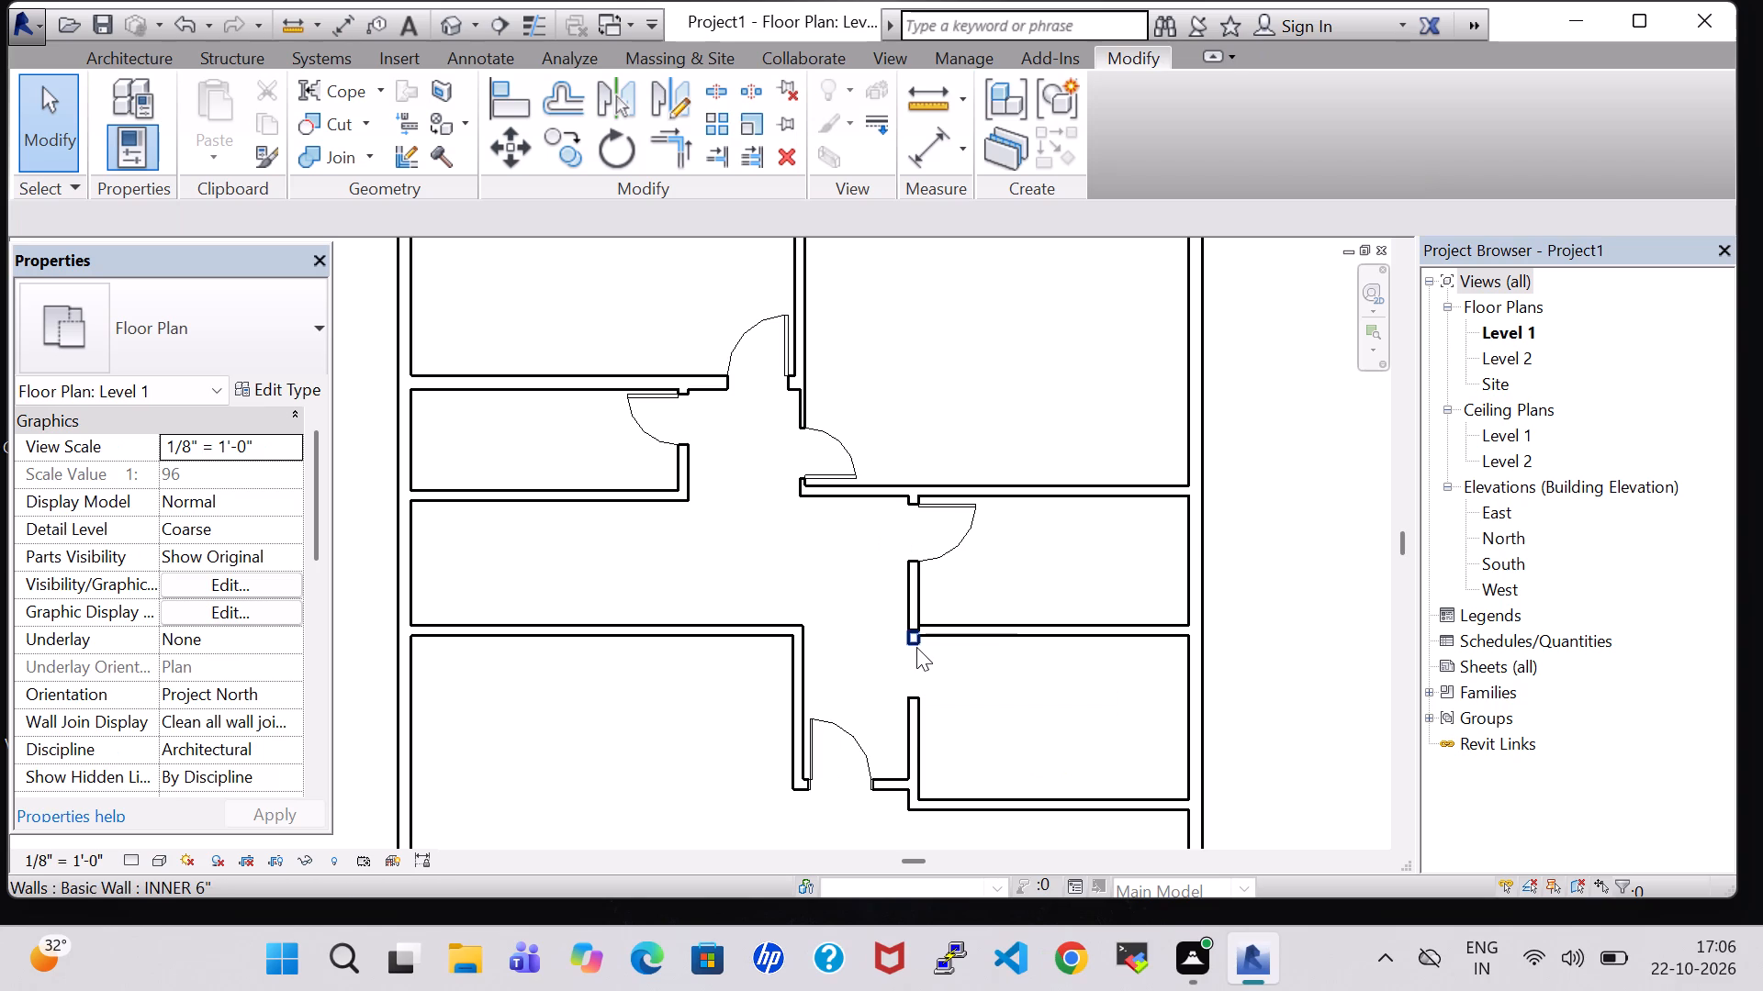
pyautogui.click(916, 647)
pyautogui.press('Delete')
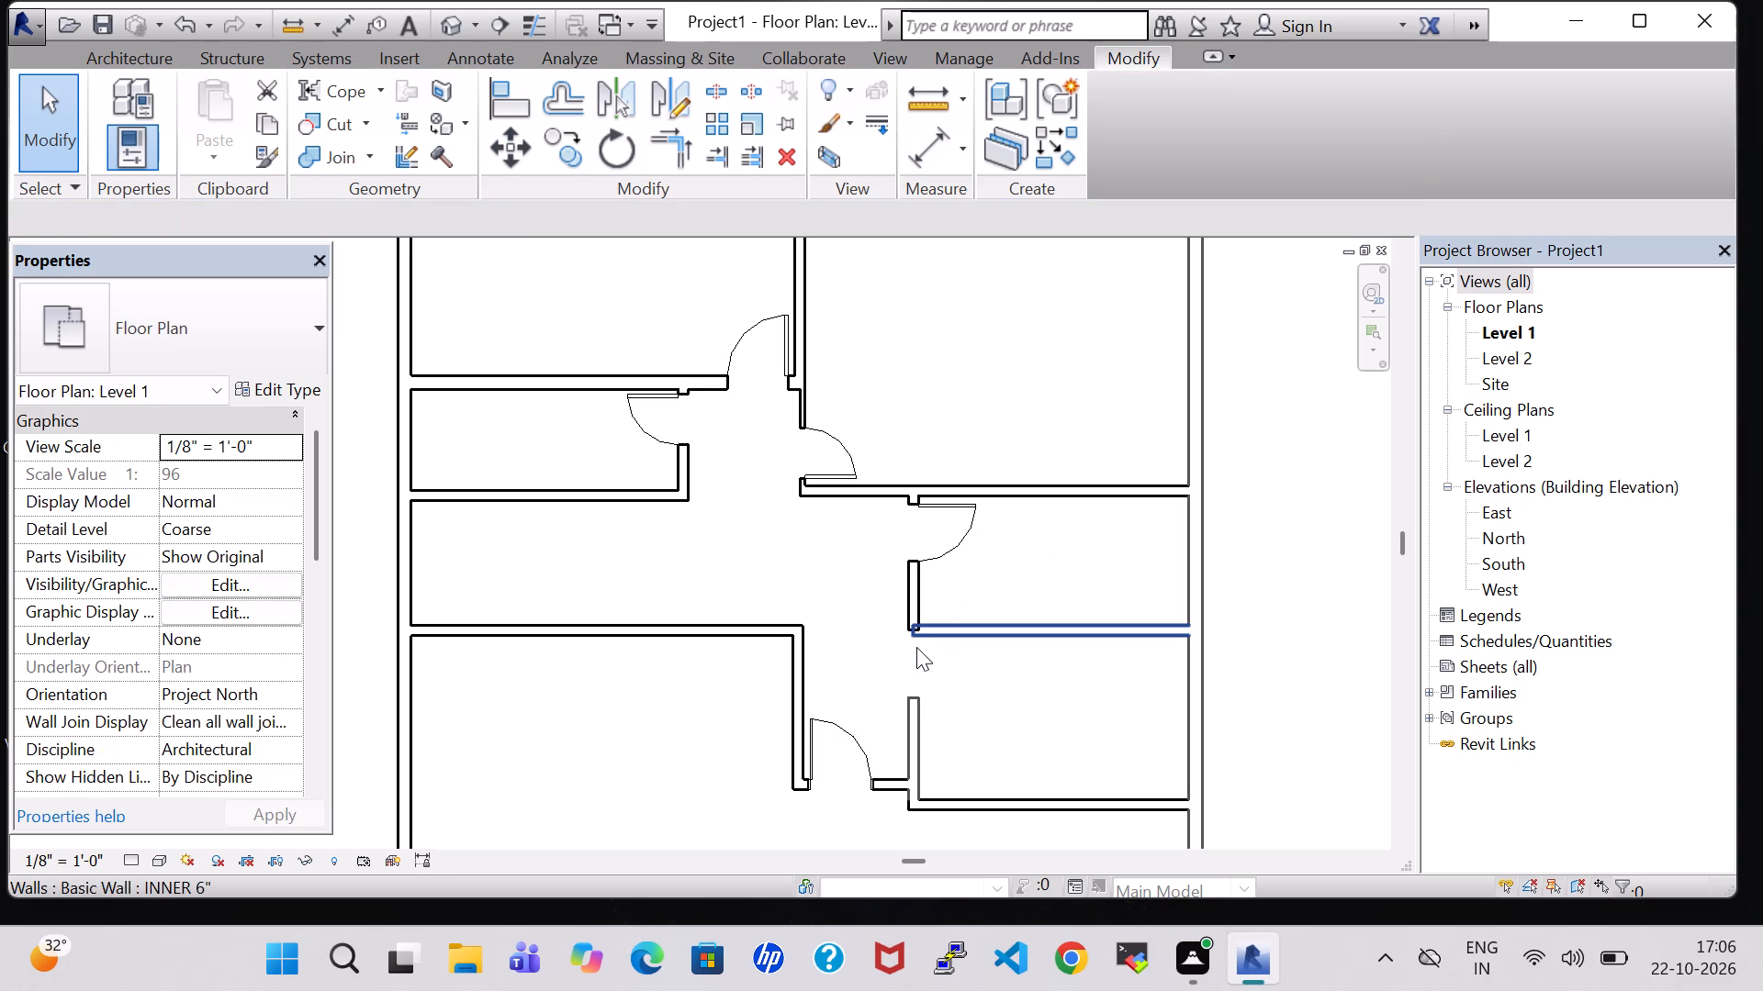
# Nudge the horizontal wall between the two right-hand rooms one increment left, to a 14'-2" length reaching the partition's outer face.
pyautogui.scroll(2, 926, 647)
pyautogui.click(913, 633)
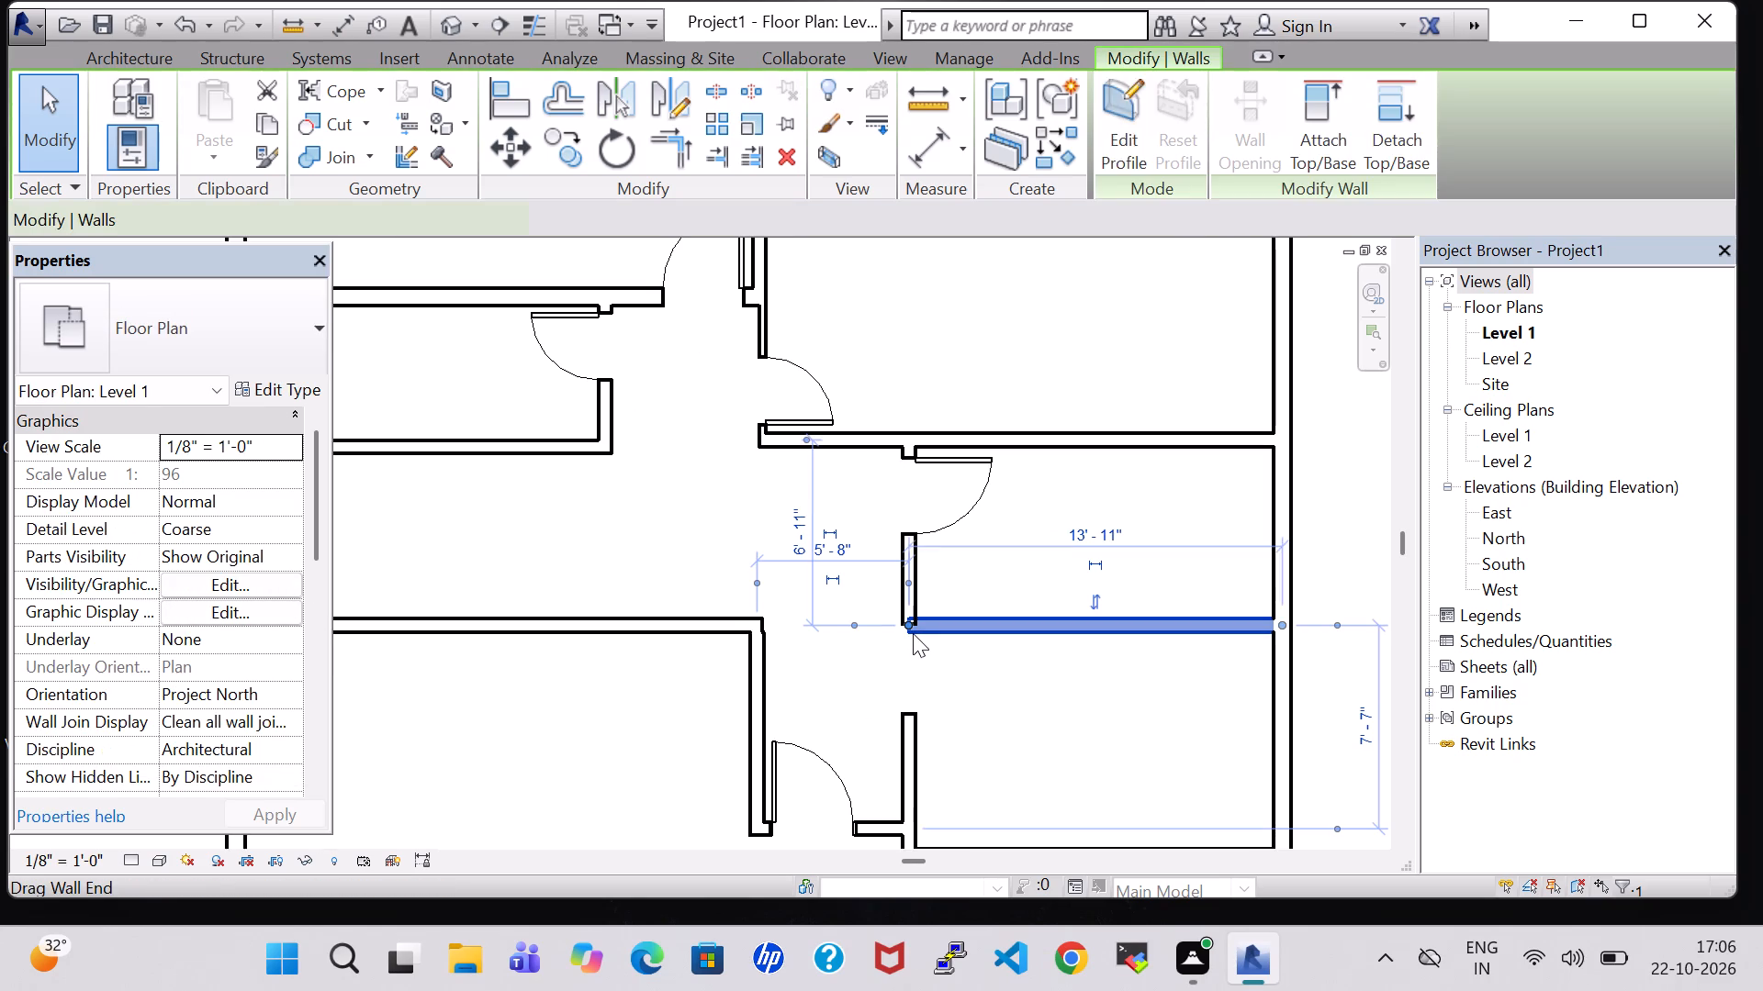
pyautogui.press('Left')
pyautogui.click(1112, 540)
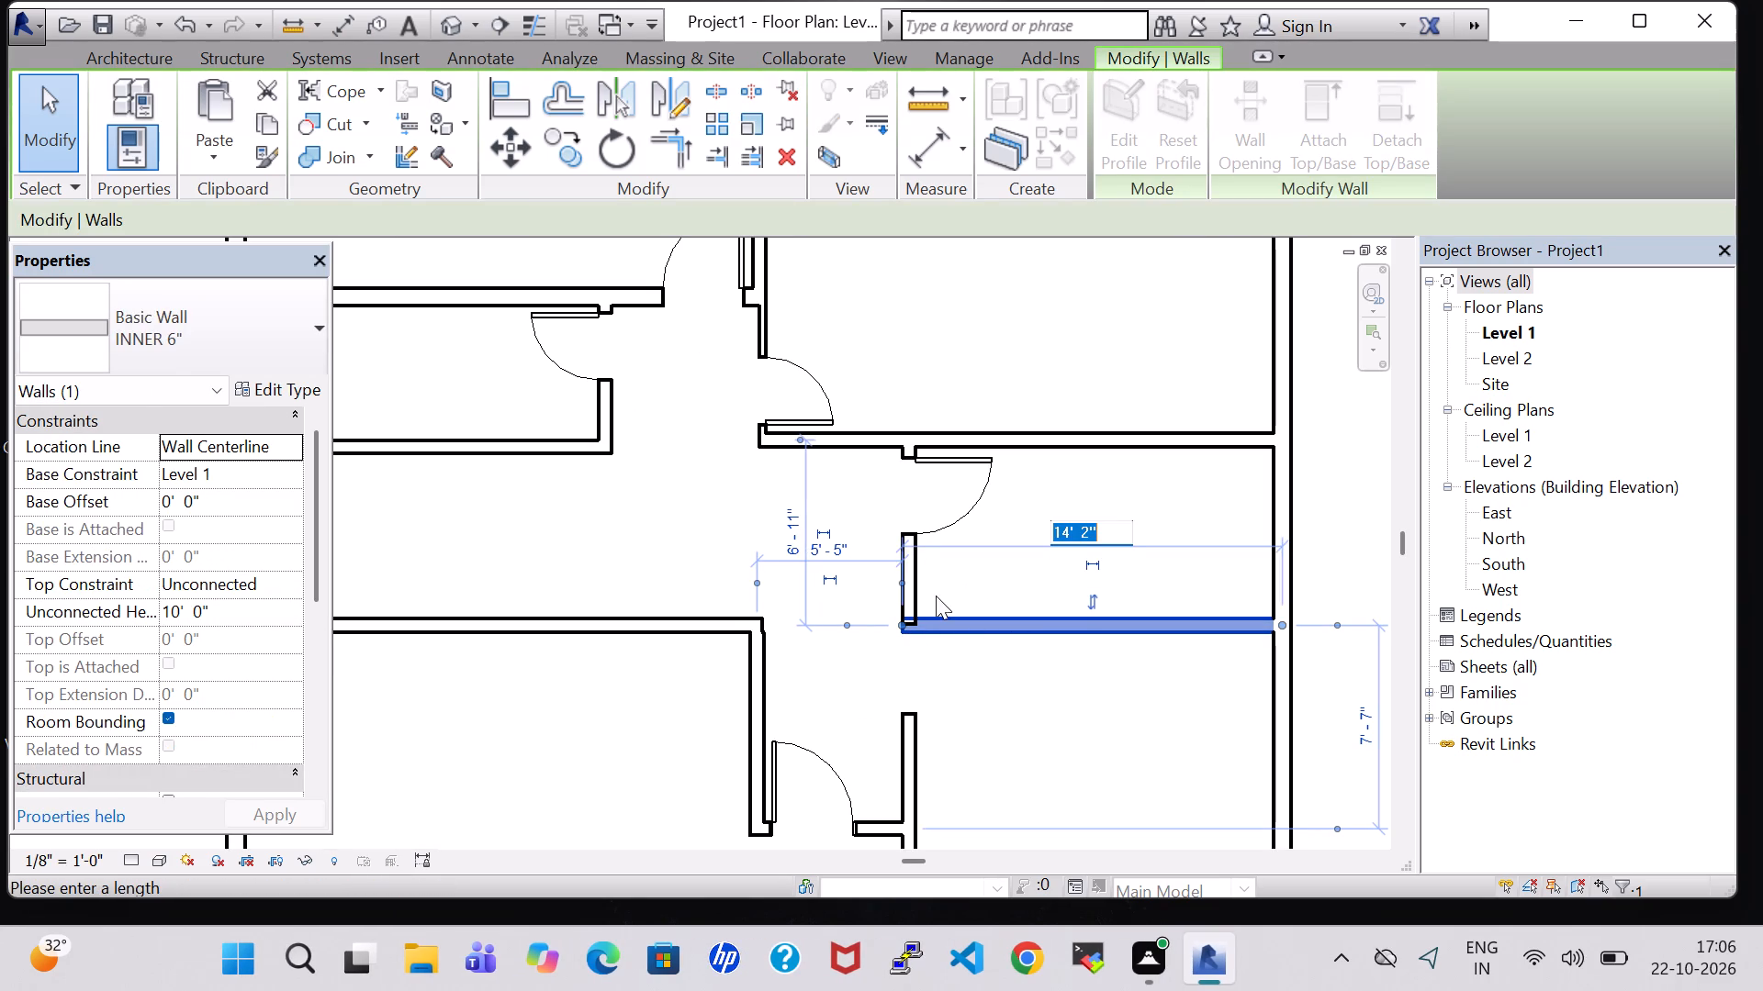
pyautogui.click(983, 693)
pyautogui.press('Escape')
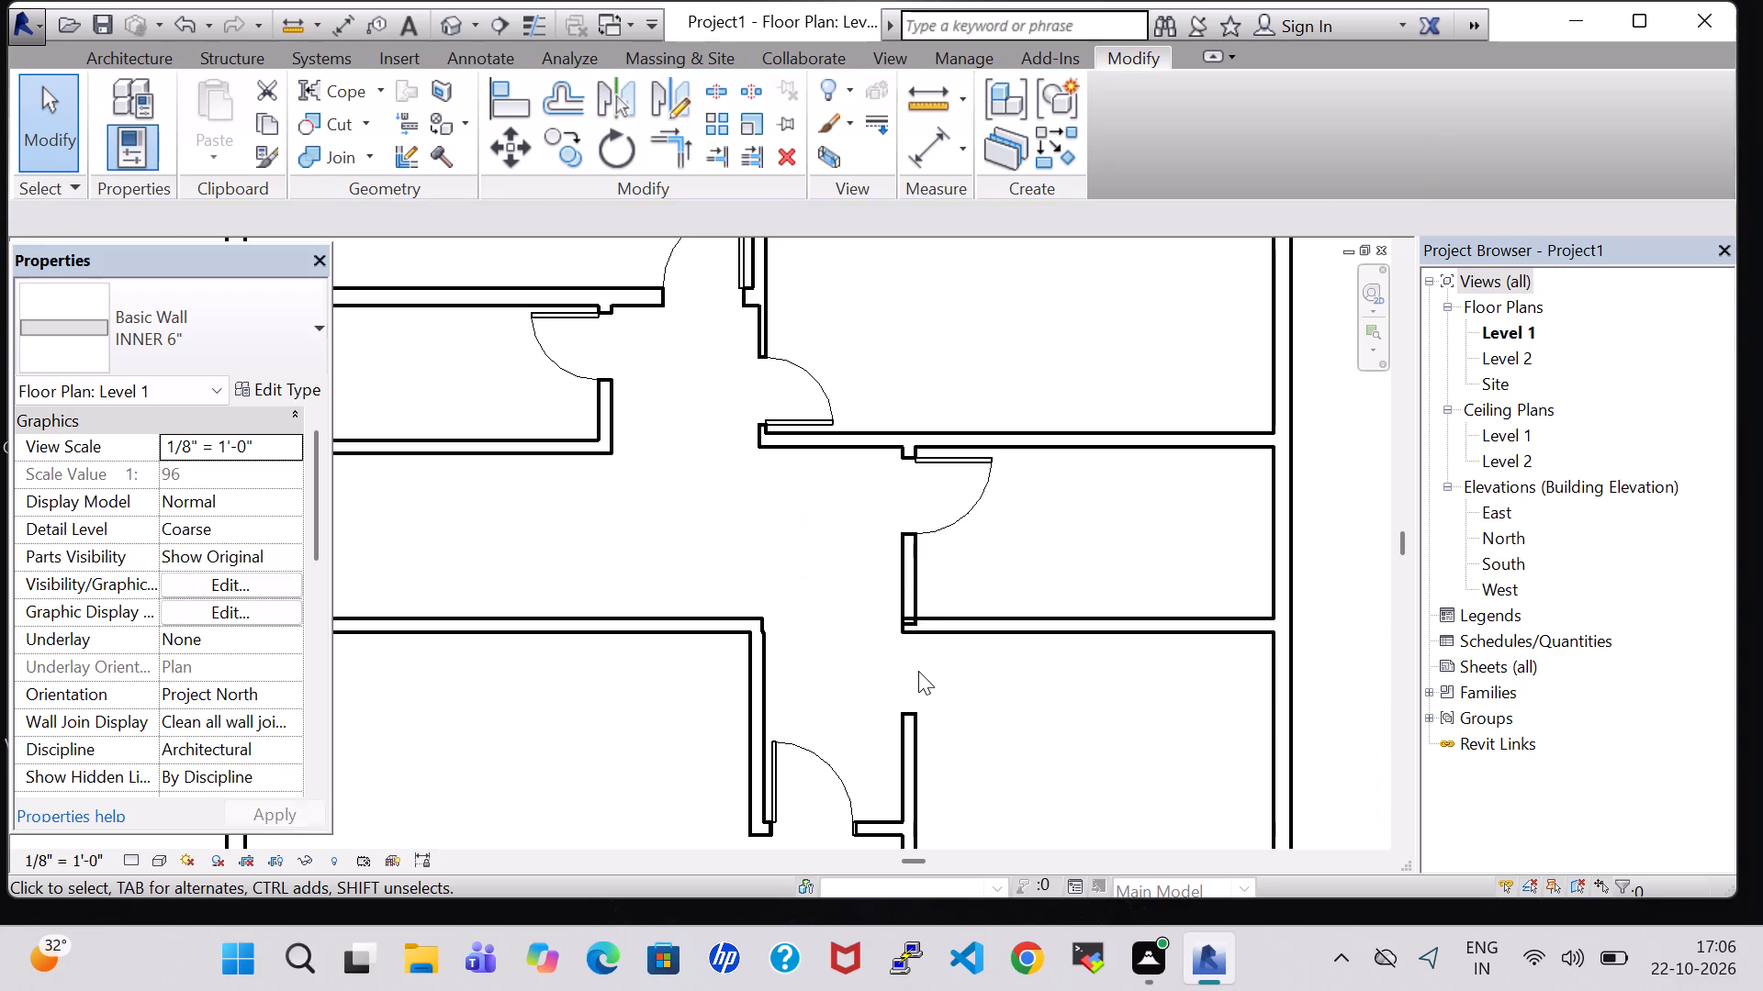
# Nudge the partition containing the middle-right room's door down one increment so its lower end meets the horizontal wall.
pyautogui.click(905, 600)
pyautogui.press('Down')
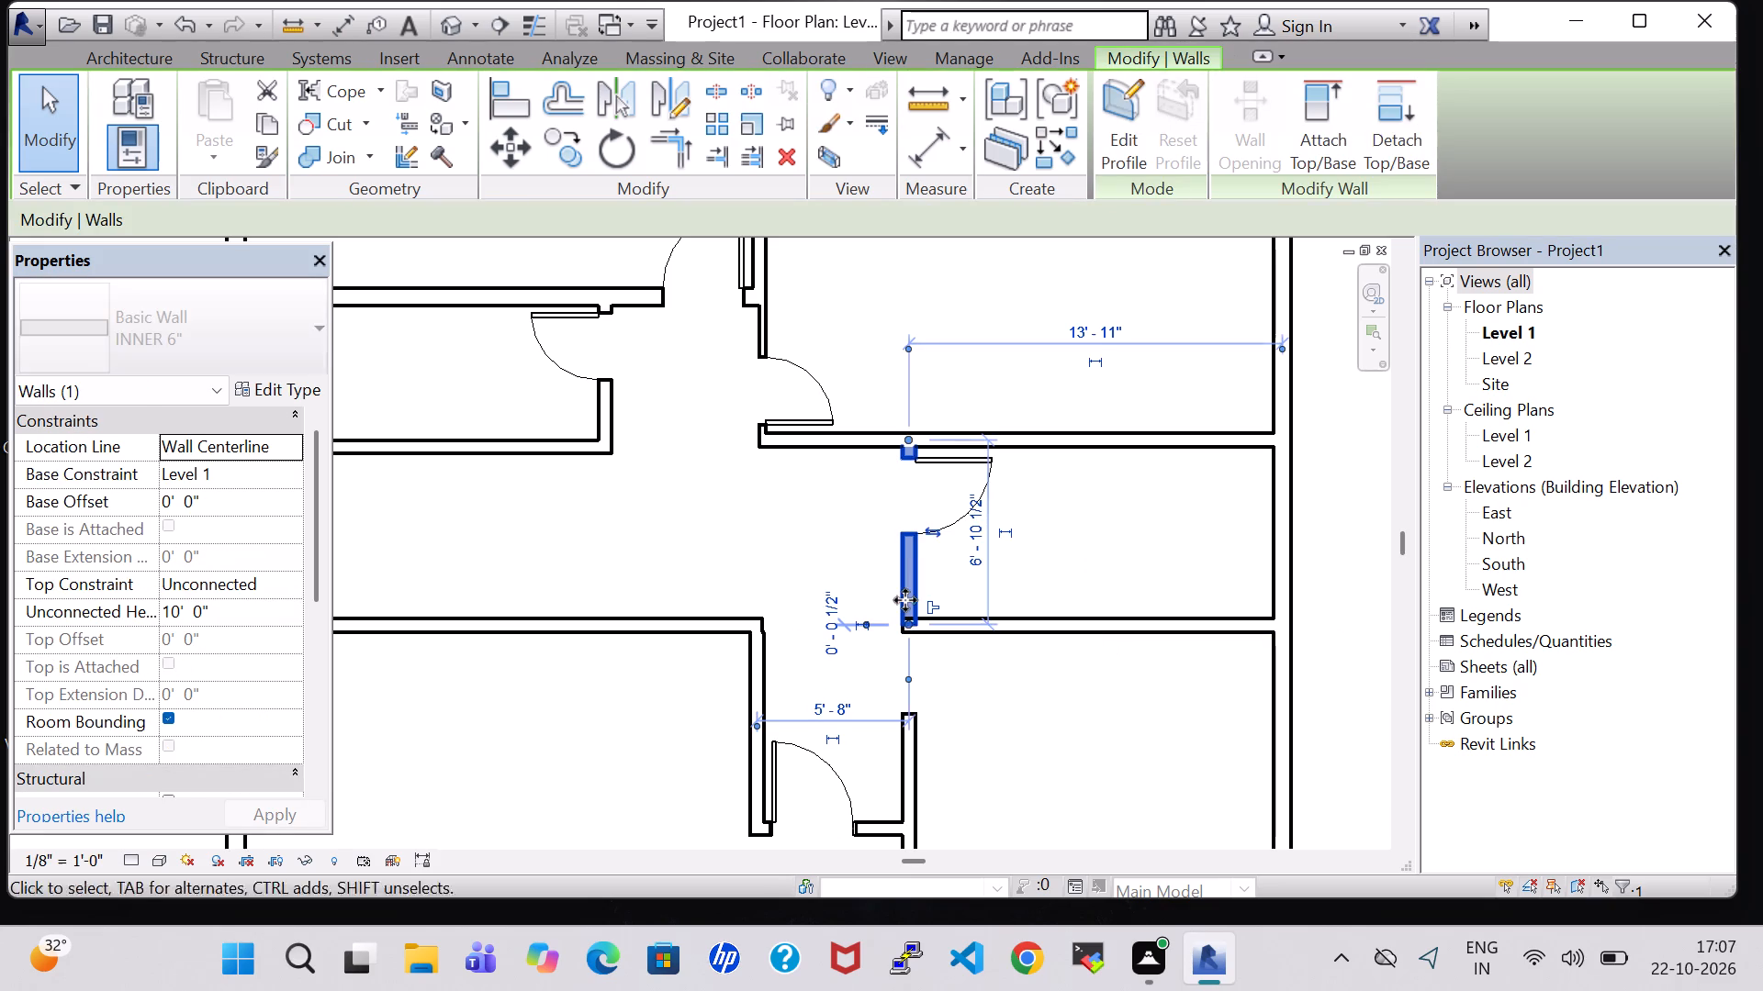
pyautogui.click(1000, 671)
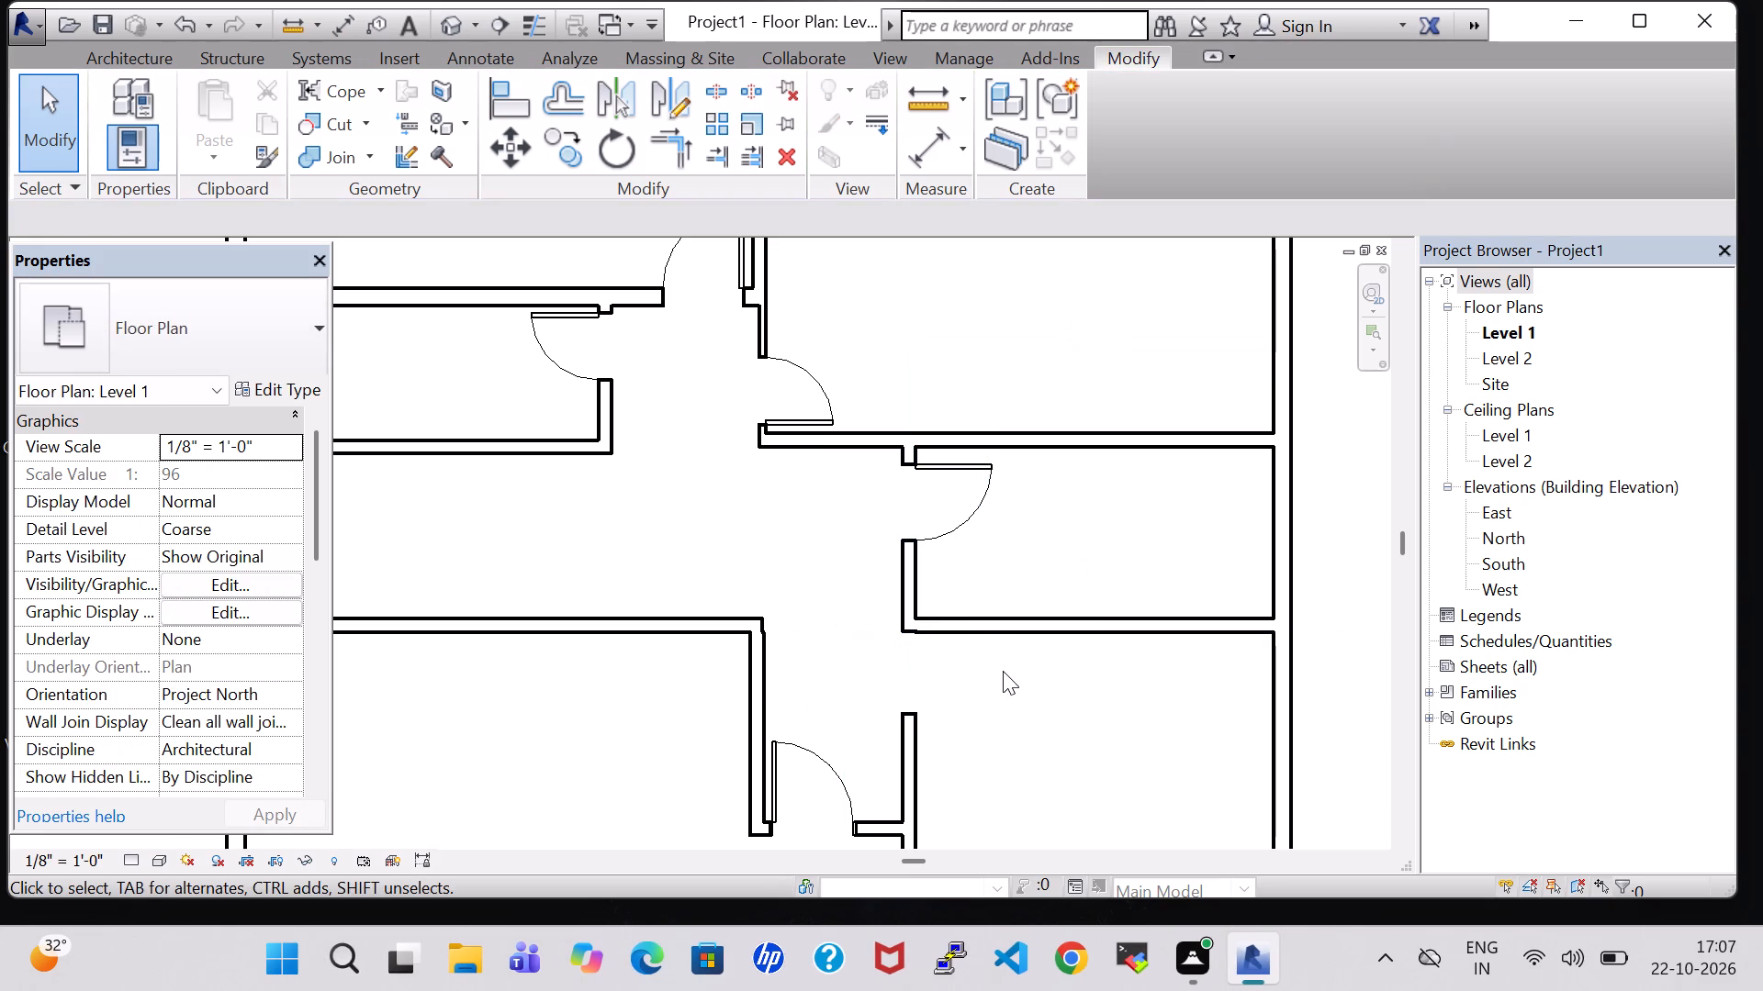
# Nudge the upper-right room's 30" x 80" door up four increments, to 3'-2" above the room's lower wall.
pyautogui.scroll(-1, 1003, 686)
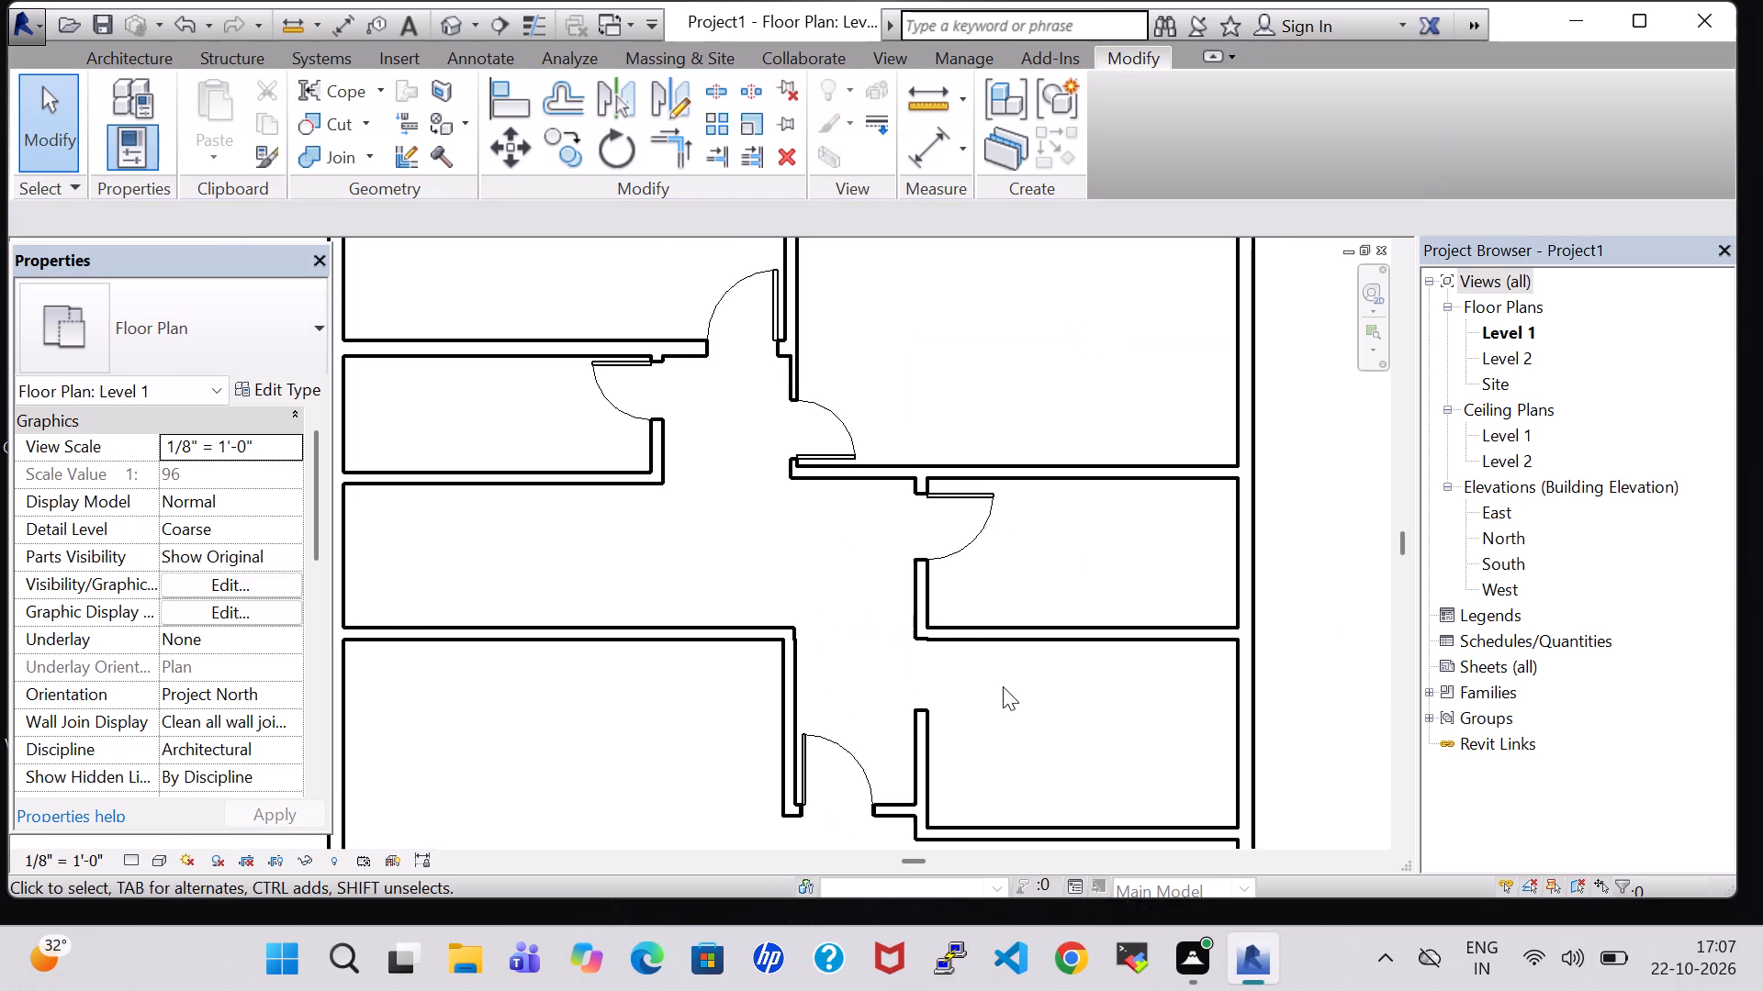
pyautogui.scroll(-1, 1003, 688)
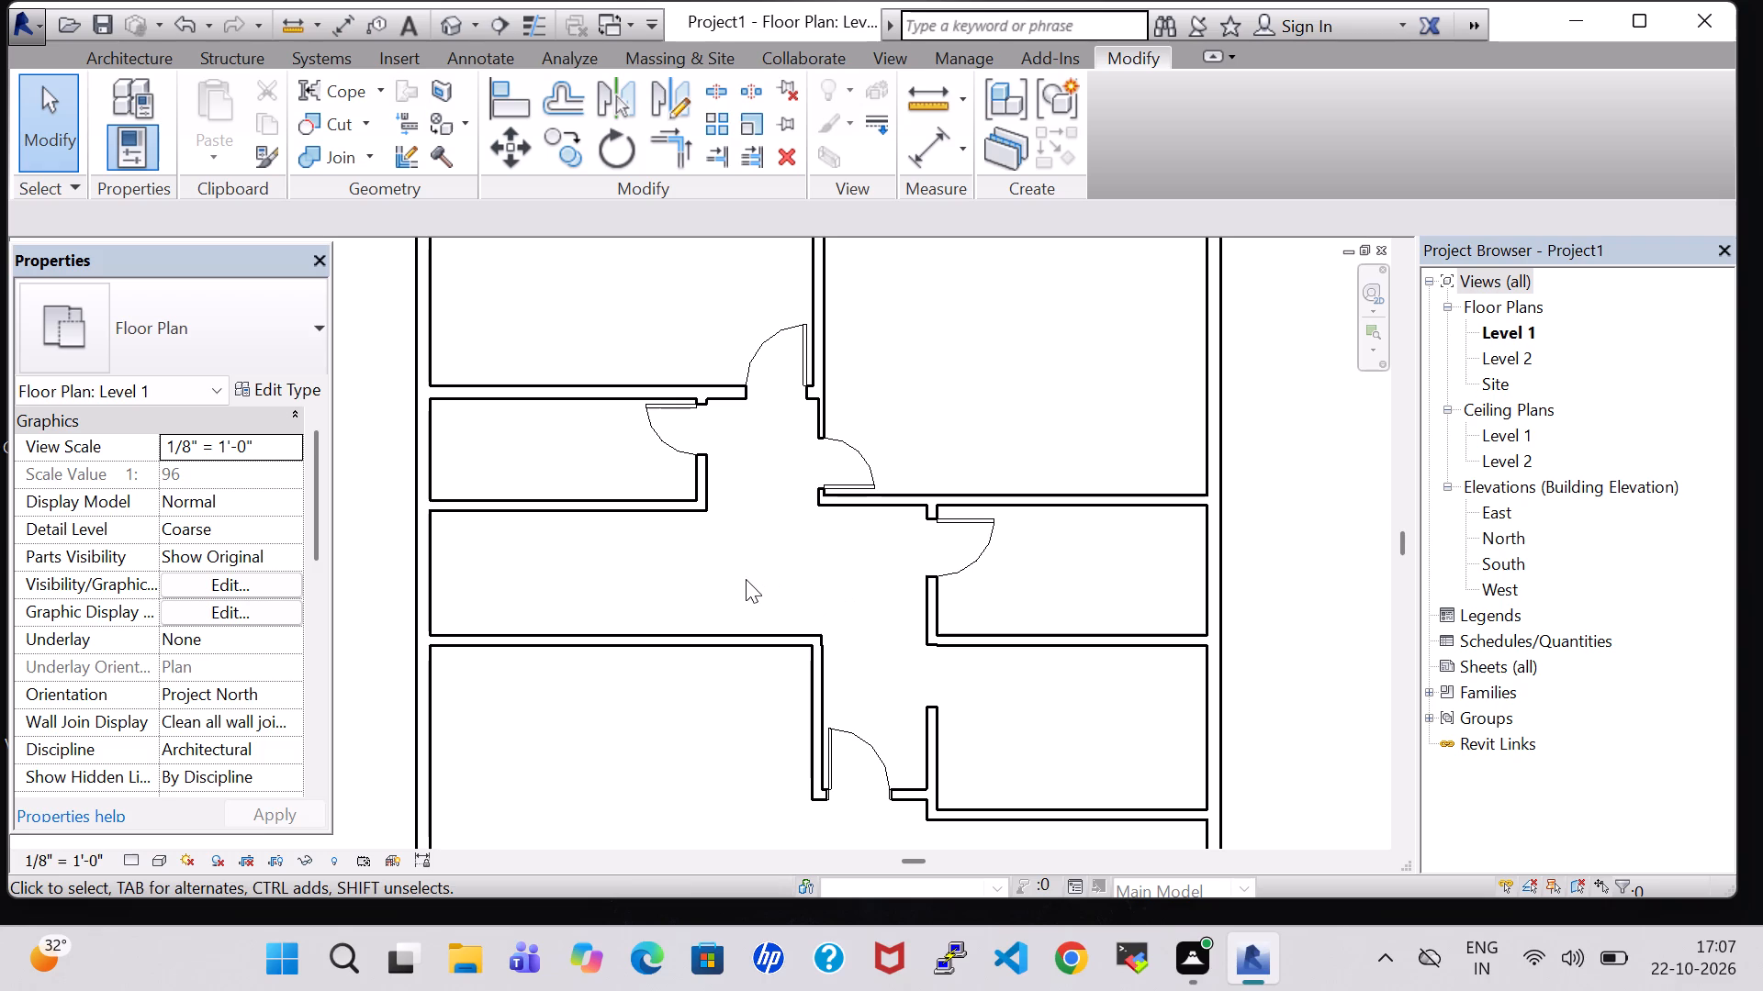
pyautogui.scroll(-6, 664, 639)
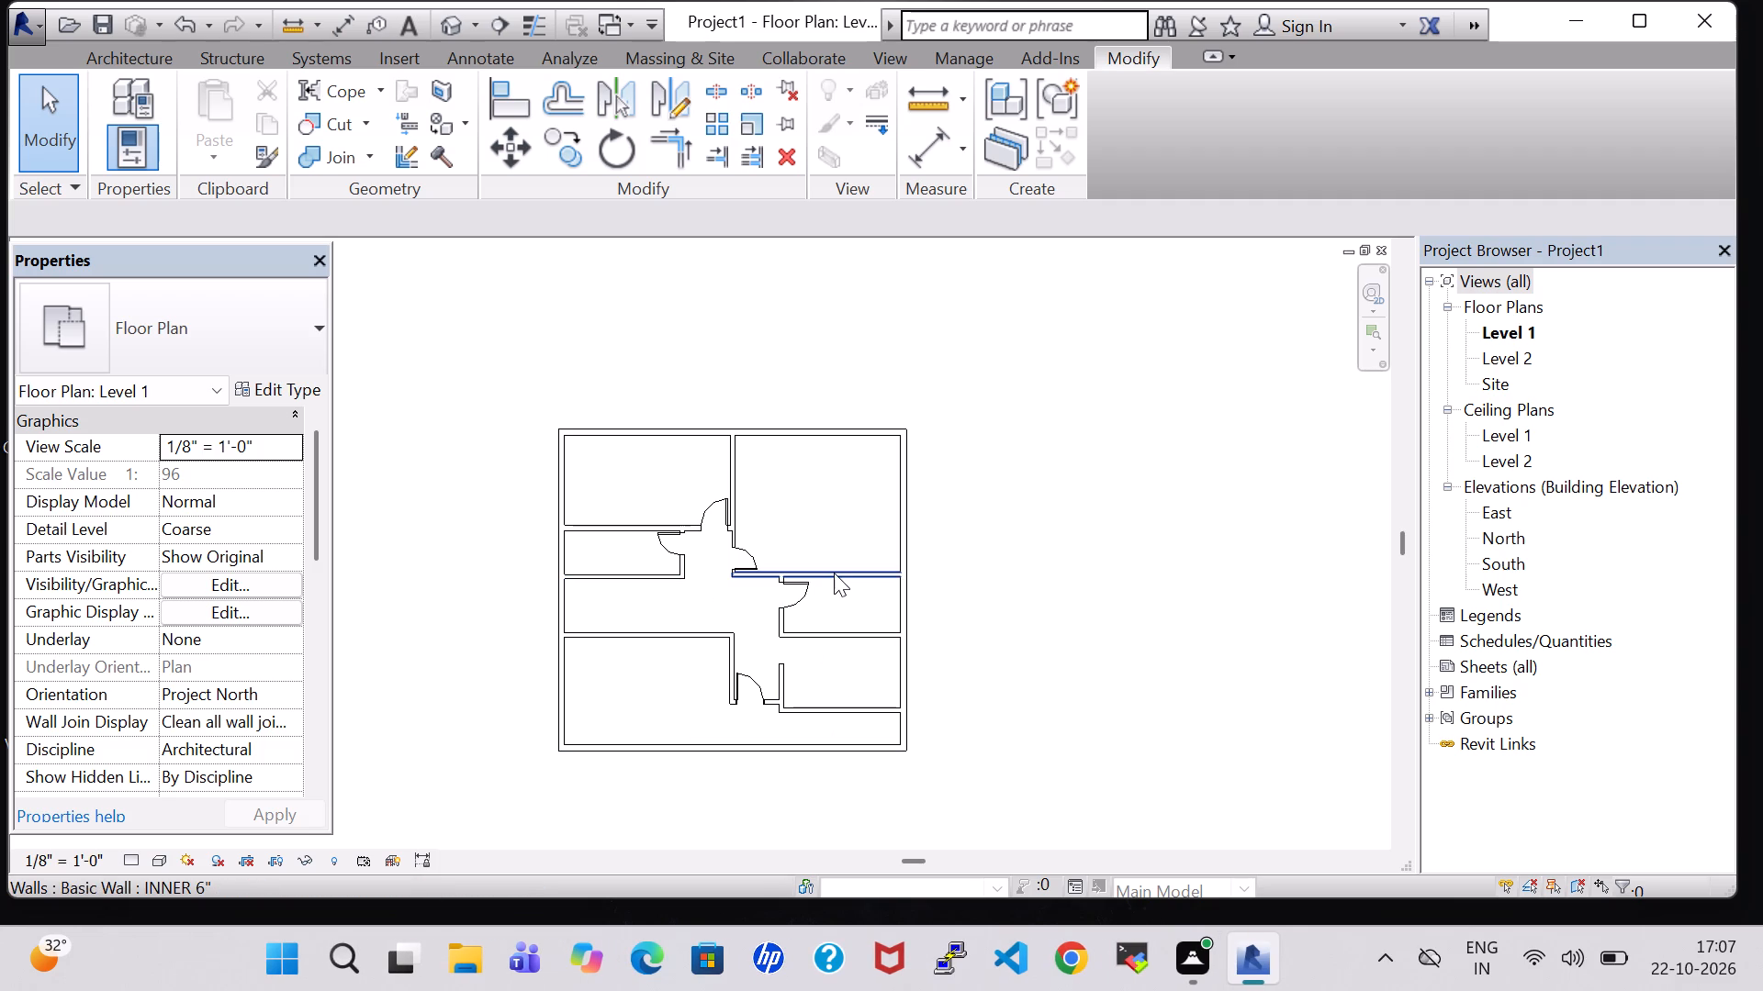
pyautogui.click(751, 560)
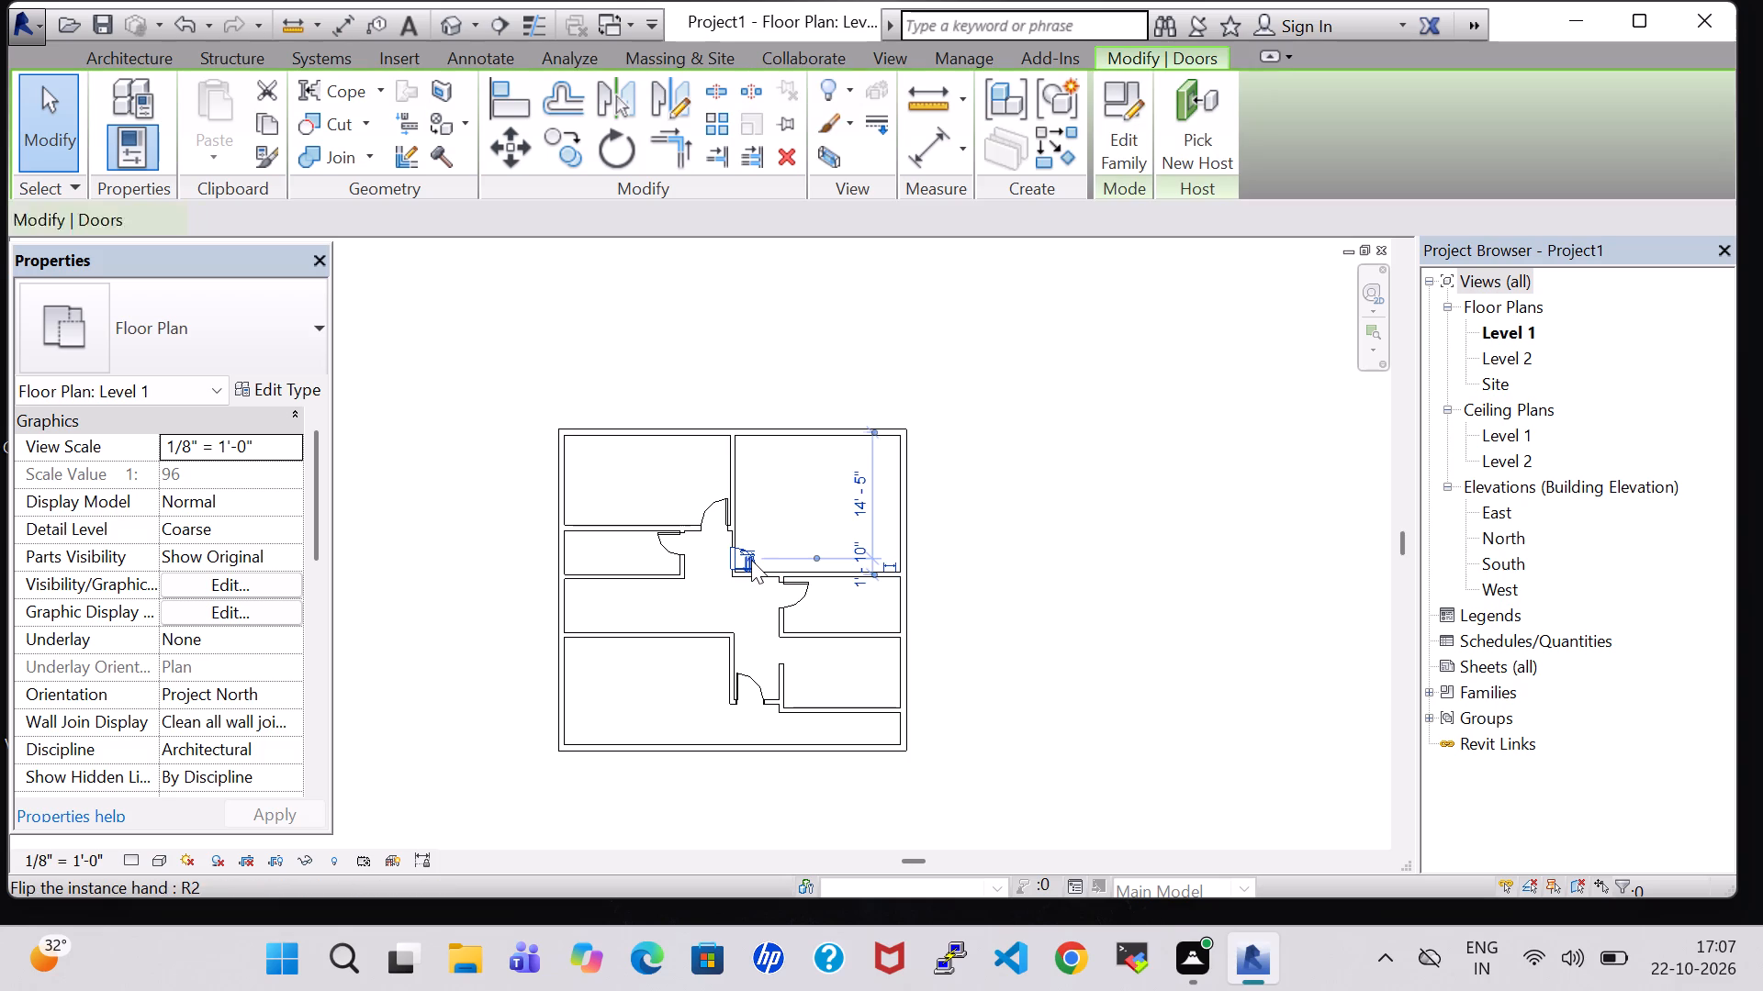
pyautogui.scroll(5, 751, 560)
pyautogui.press('Up')
pyautogui.press('Up')
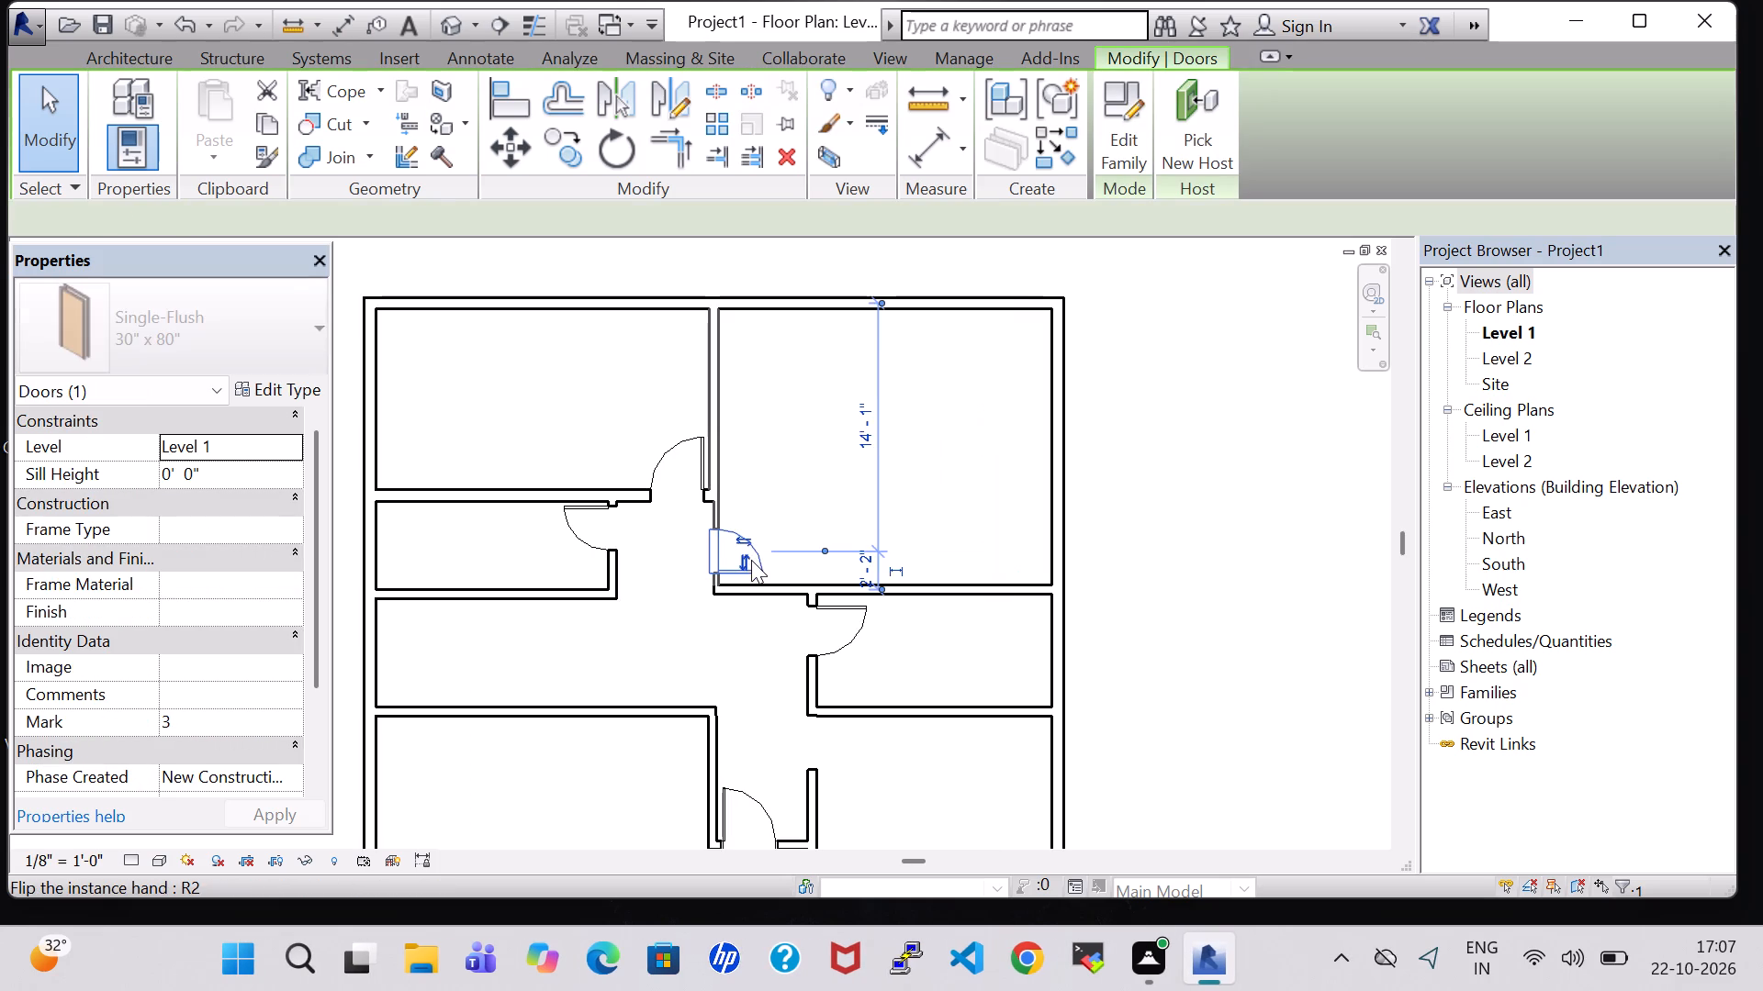
pyautogui.press('Up')
pyautogui.press('Up')
pyautogui.click(982, 585)
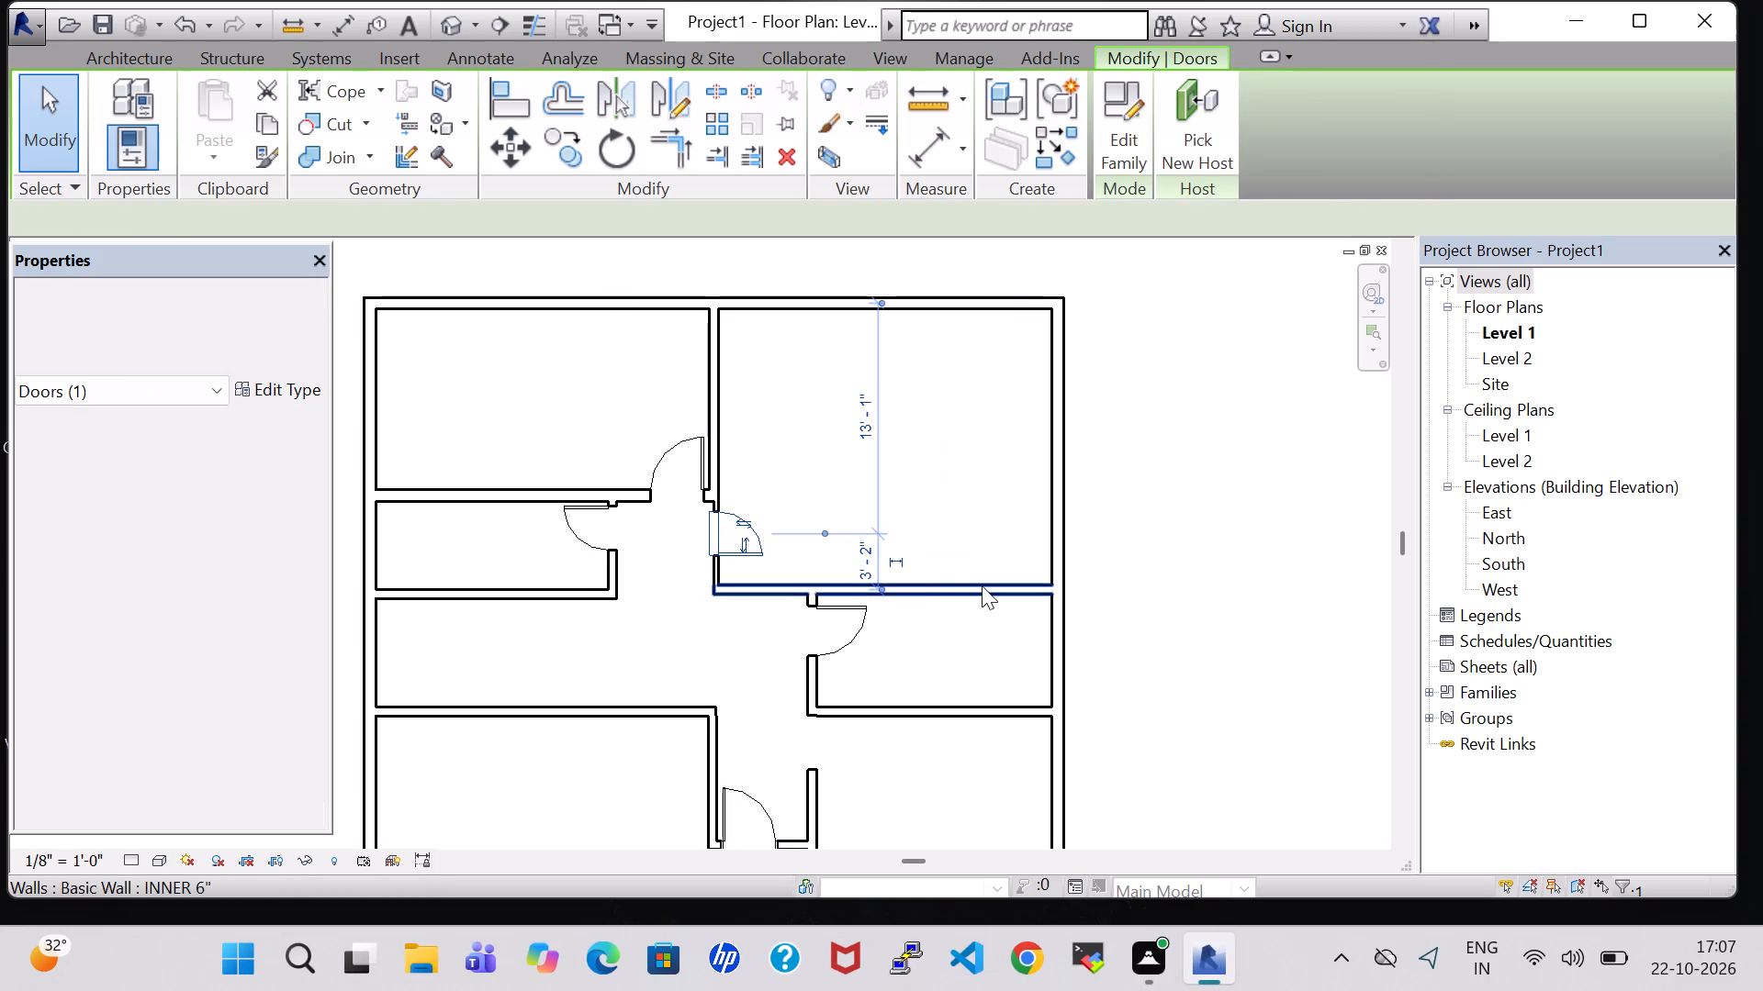
# Nudge the upper-right room's lower horizontal wall up five increments, close below the room's door.
pyautogui.press('Up')
pyautogui.press('Up')
pyautogui.press('Up')
pyautogui.press('Up')
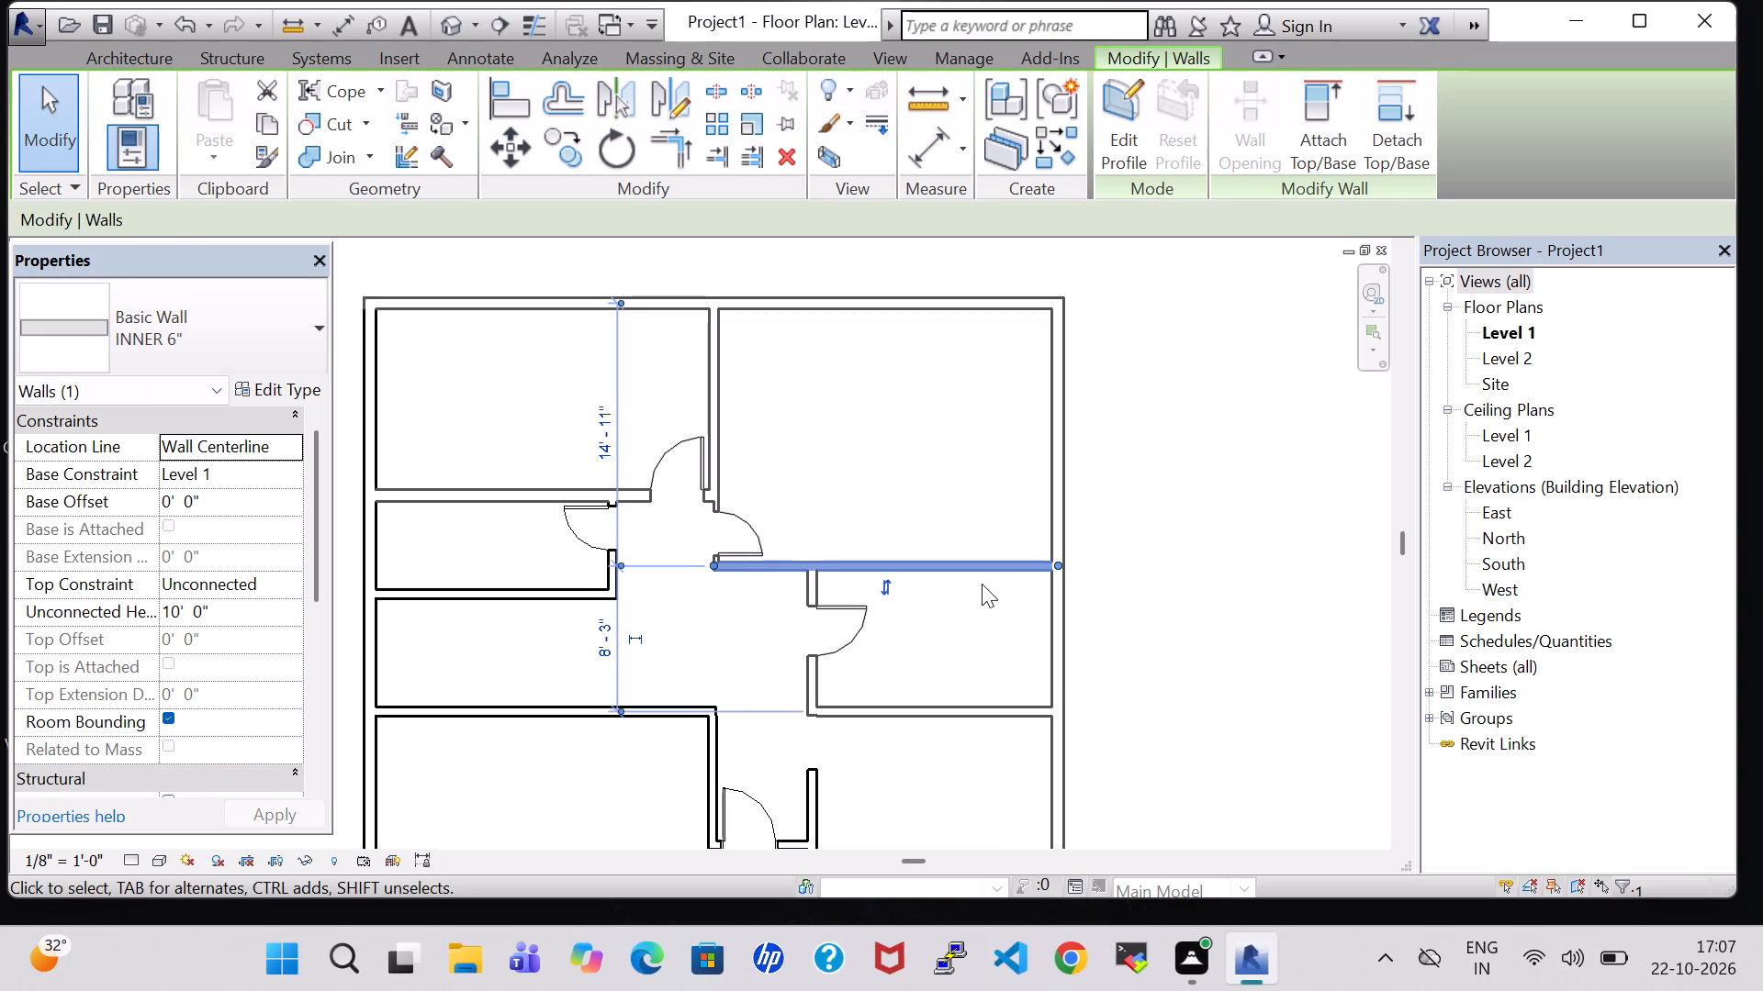
pyautogui.press('Up')
pyautogui.click(905, 429)
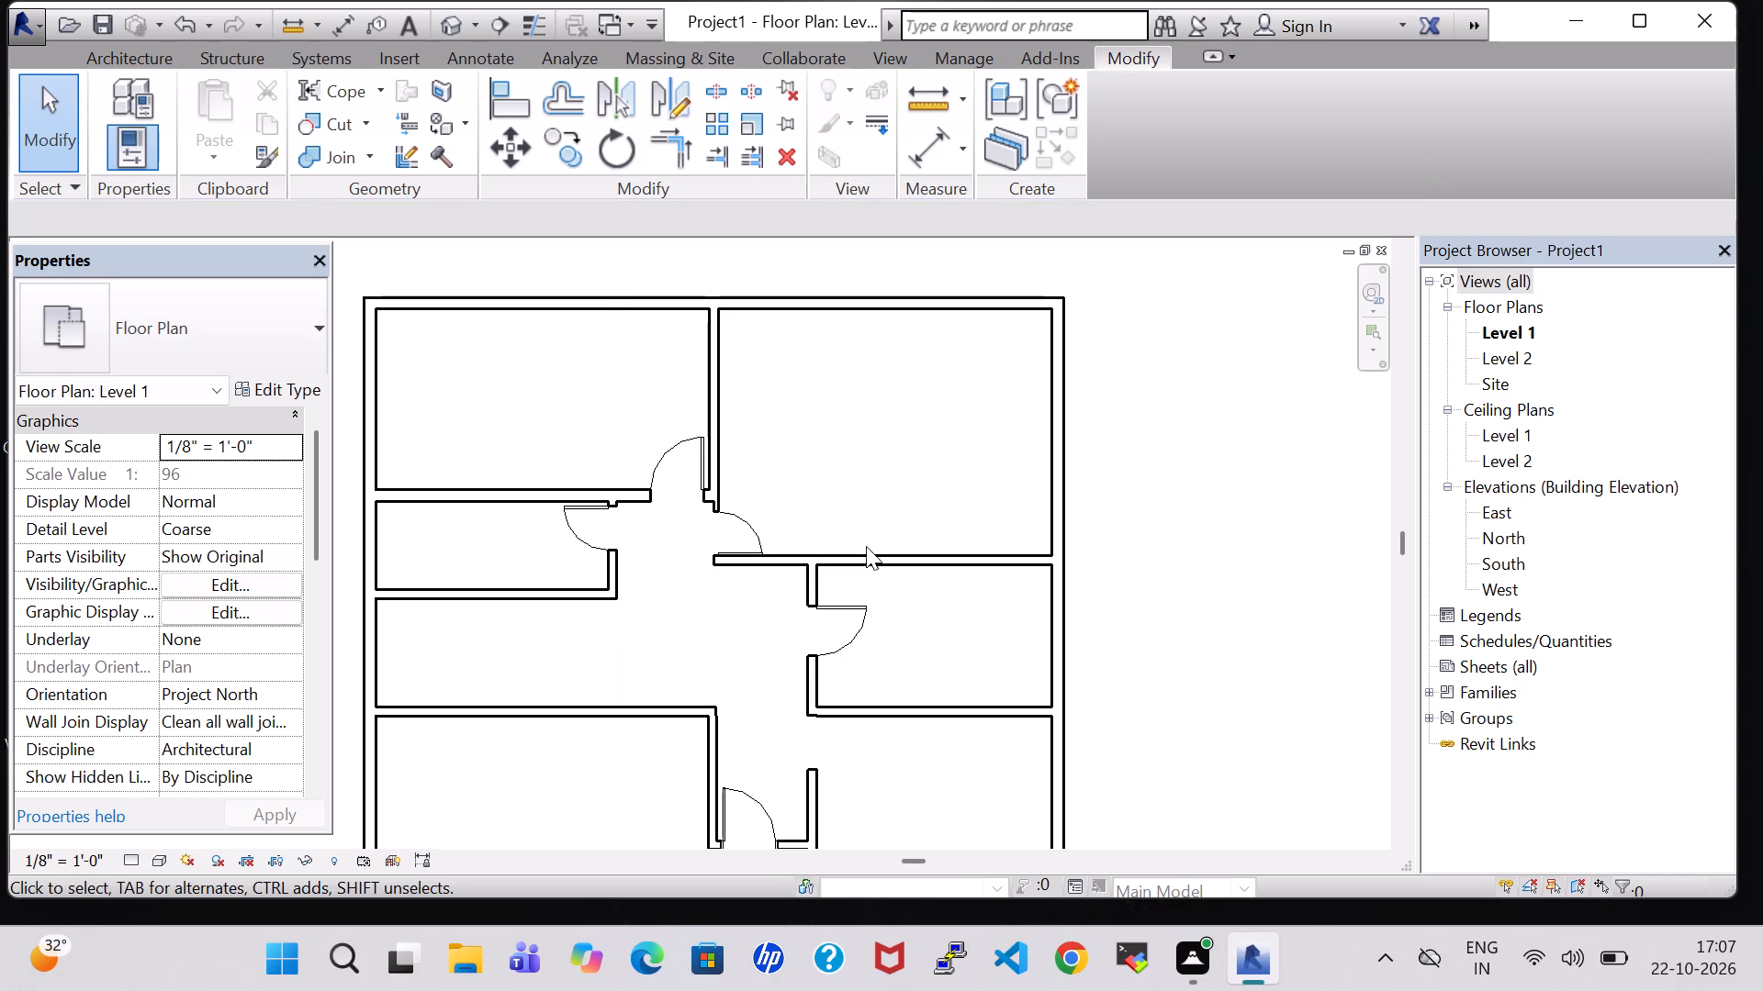
# Draw an INNER 6" wall from the lower end of the right entry partition straight down to the bottom exterior wall.
pyautogui.scroll(-3, 957, 624)
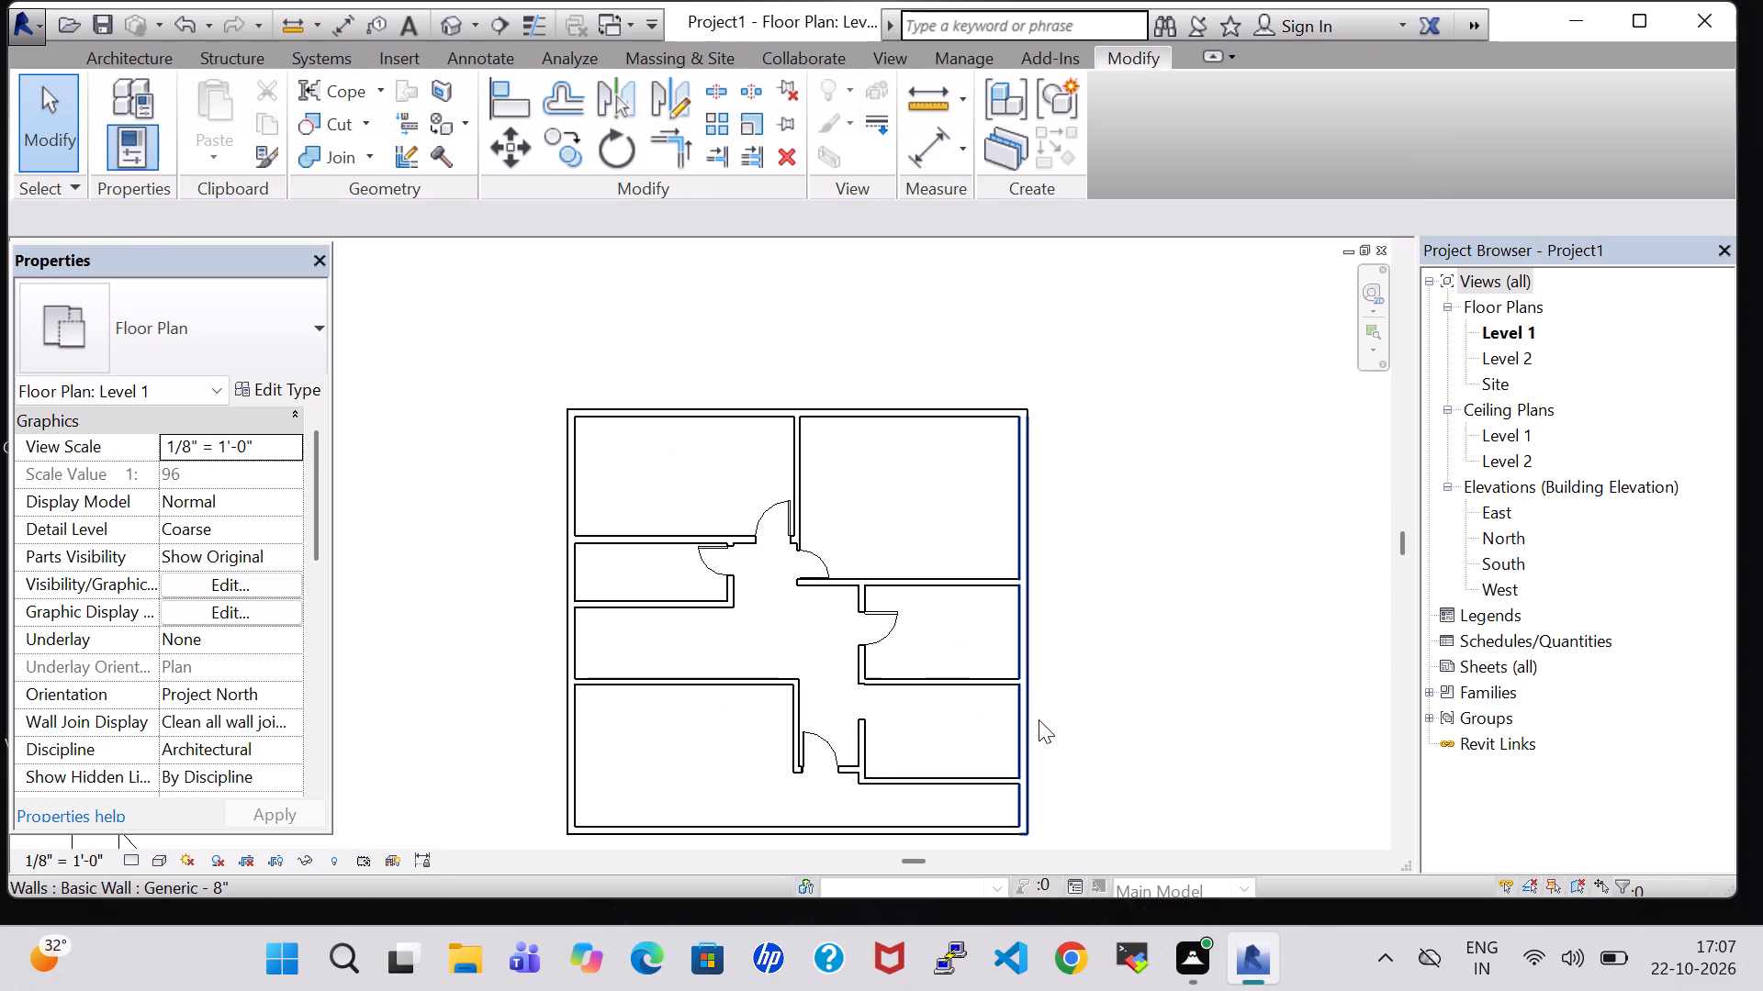
pyautogui.scroll(-1, 1039, 720)
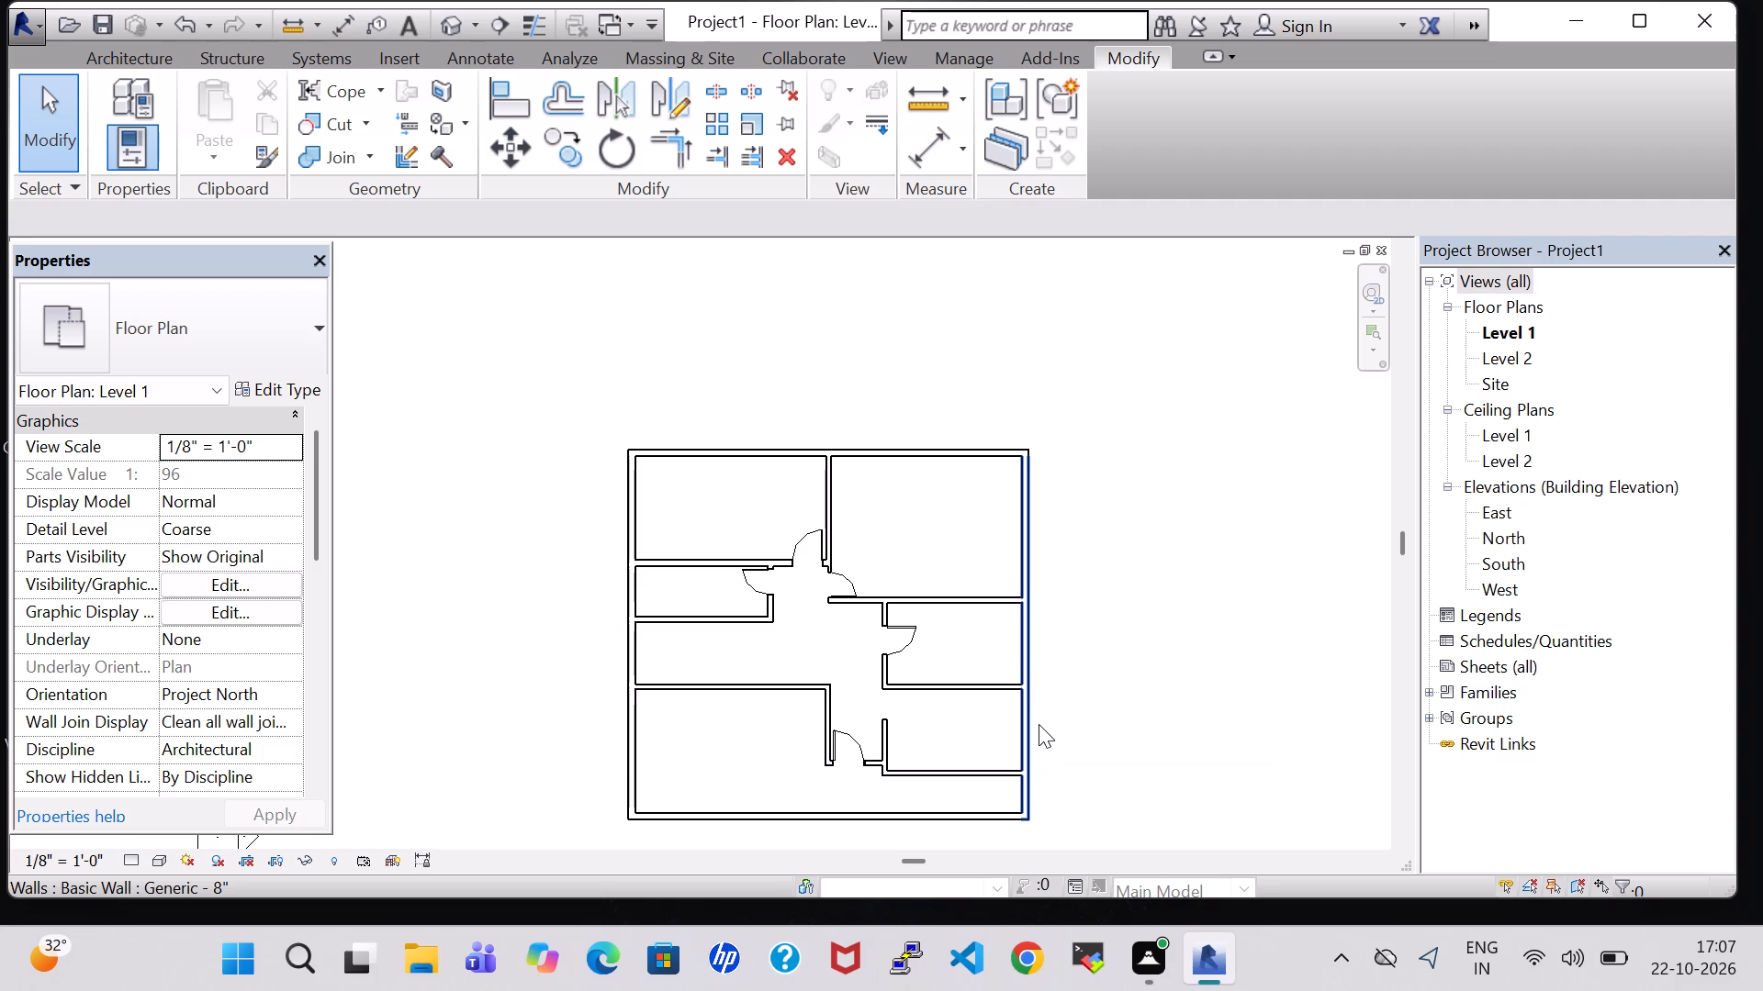
pyautogui.click(125, 48)
pyautogui.click(133, 87)
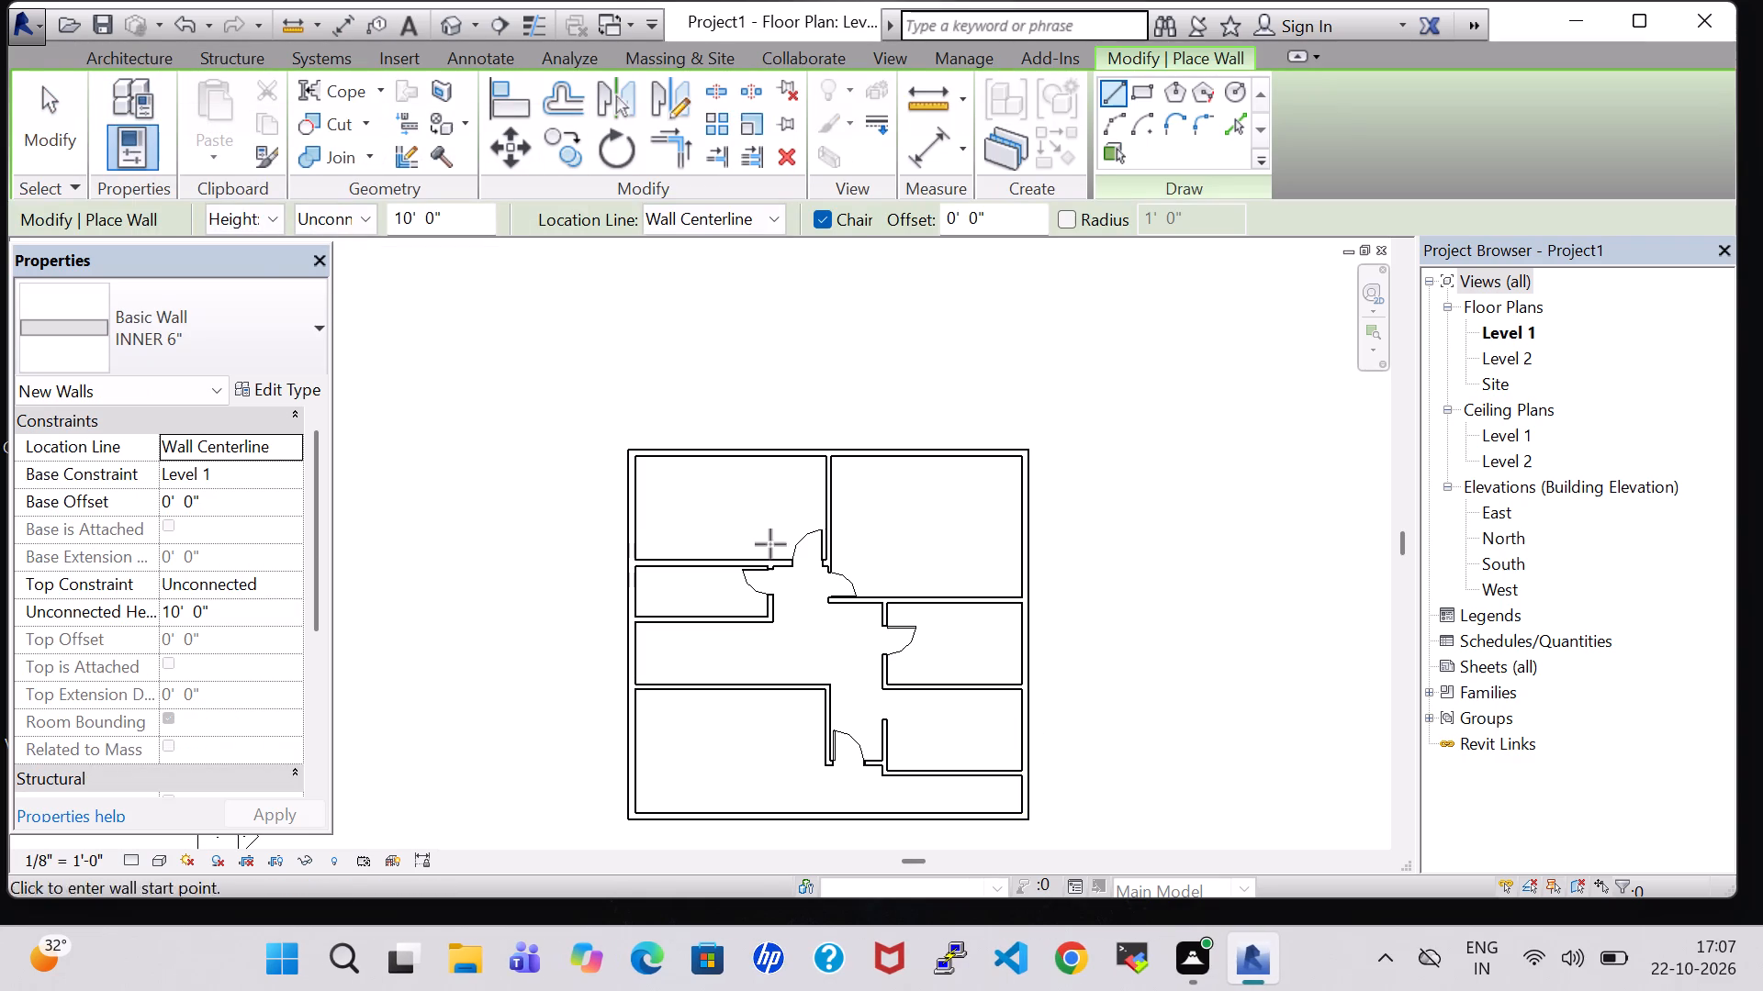
pyautogui.click(882, 774)
pyautogui.click(885, 808)
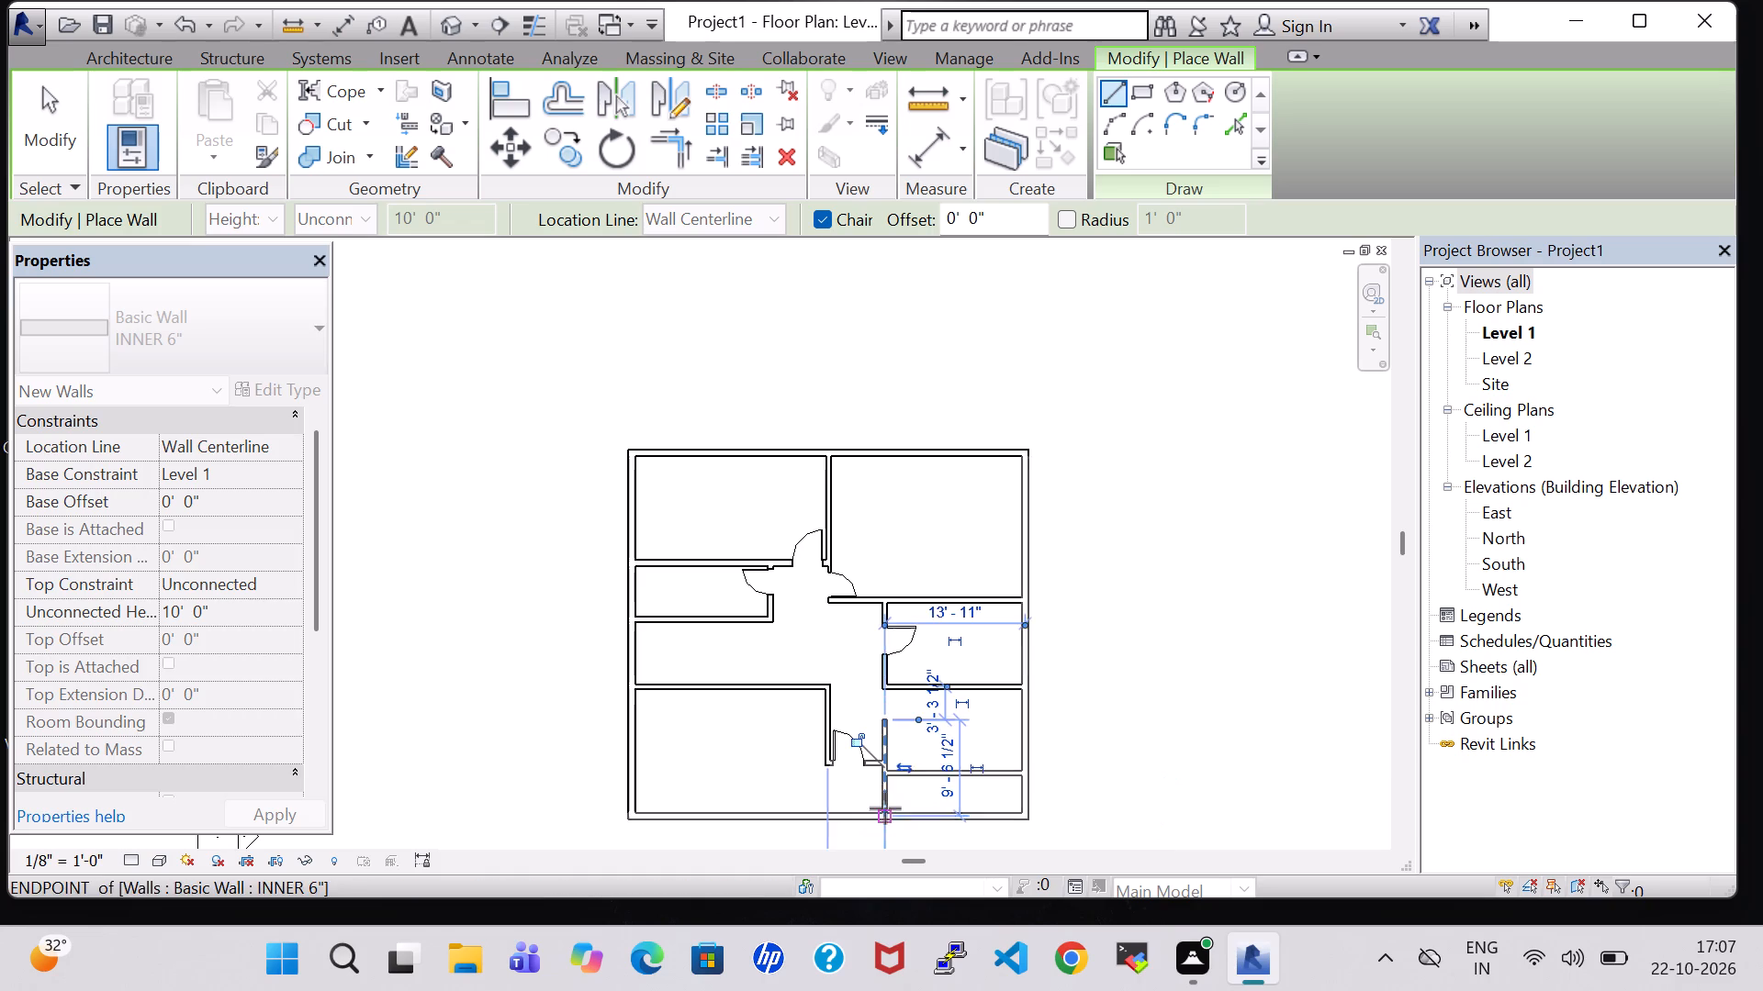
pyautogui.press('Escape')
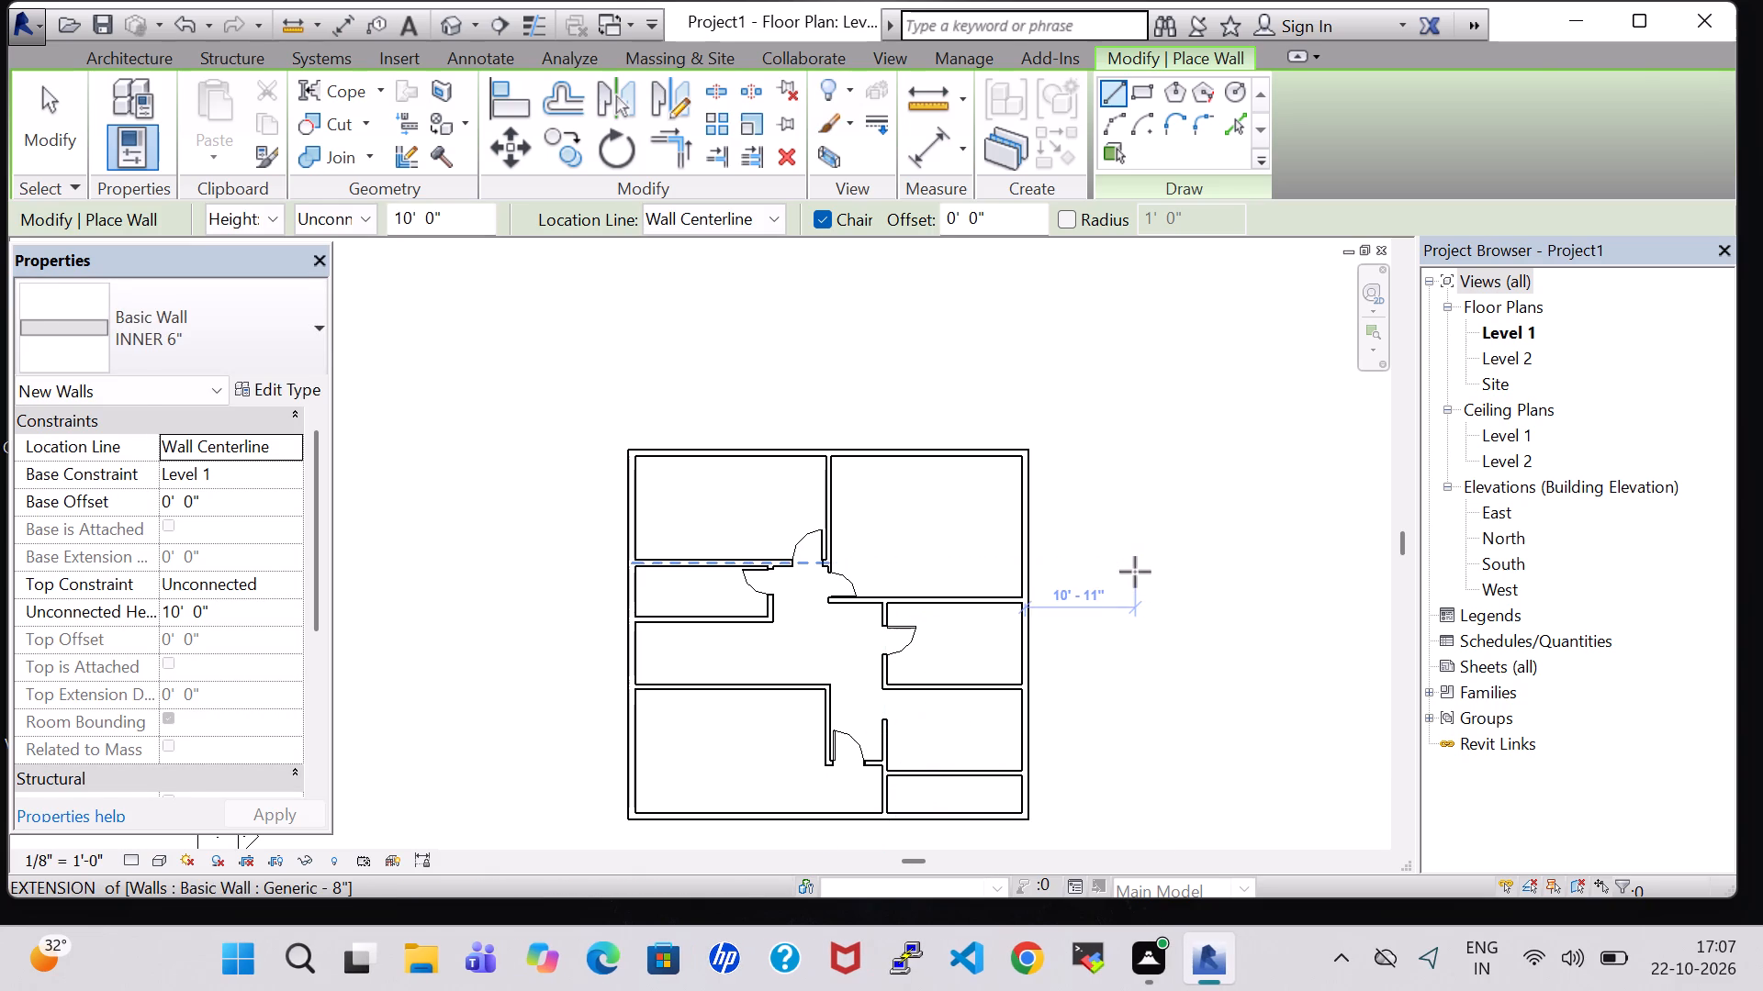
pyautogui.press('Escape')
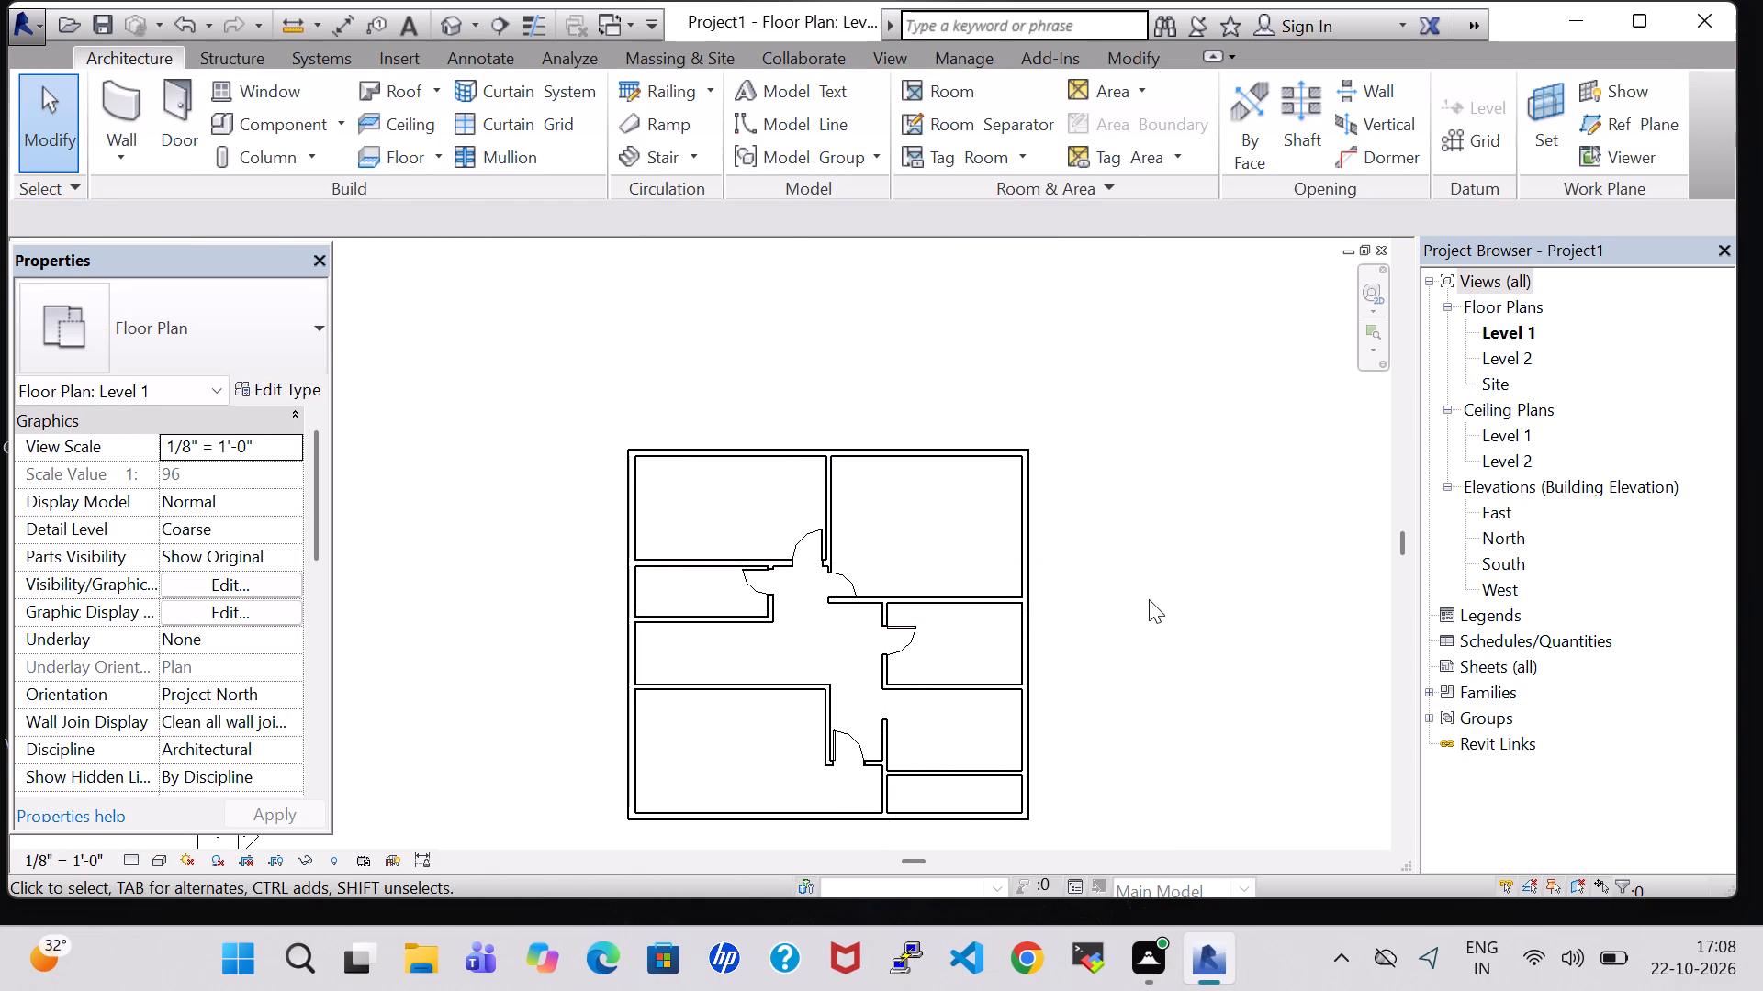
# Place a Single-Flush 30" x 80" door in the left wall of the small bottom-right room, swinging into the room.
pyautogui.click(184, 128)
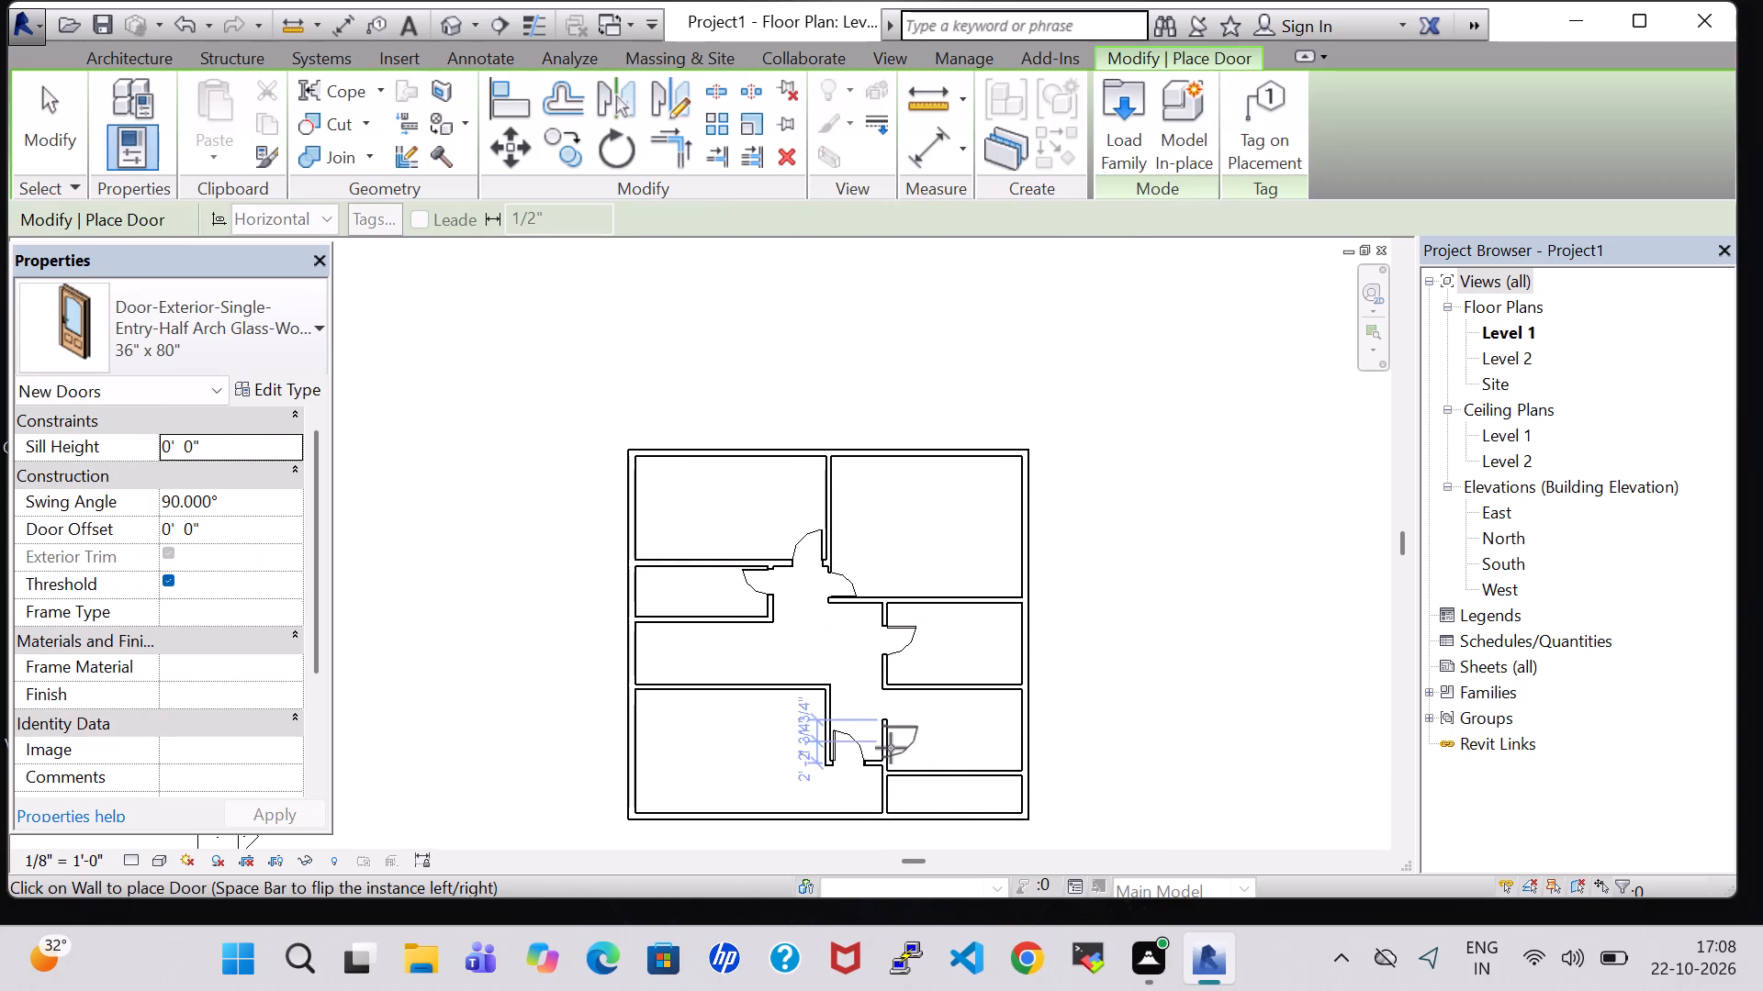
pyautogui.click(227, 315)
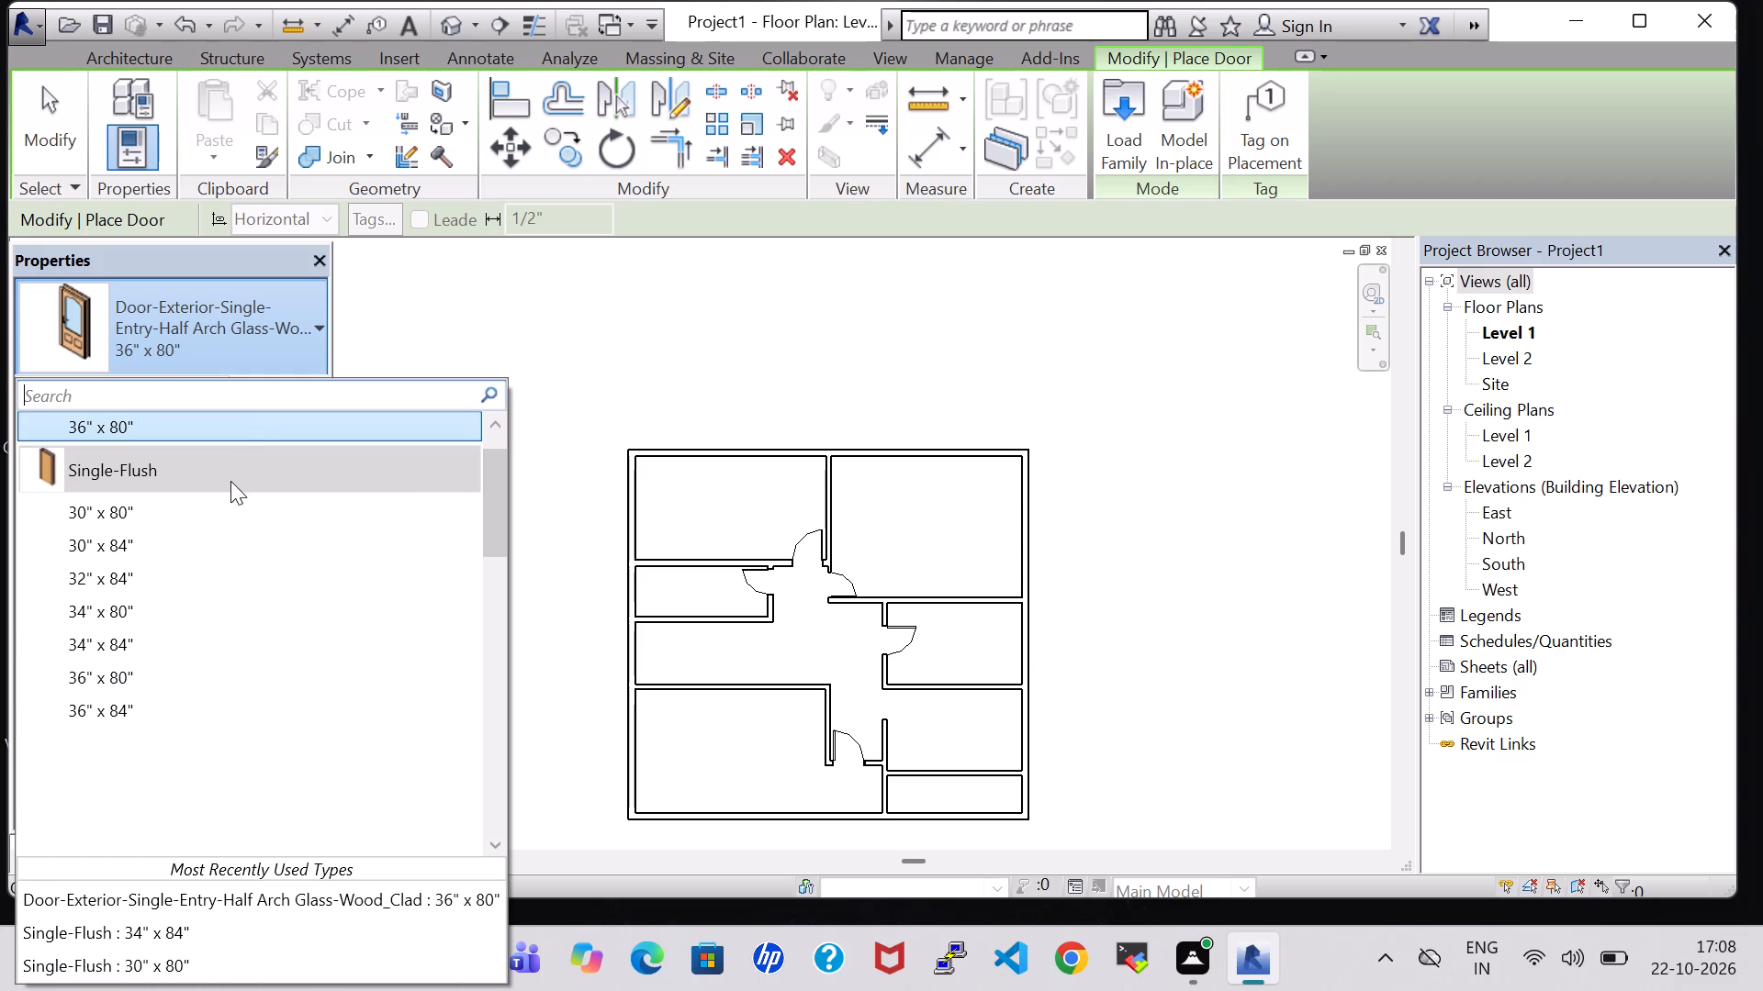
pyautogui.click(228, 500)
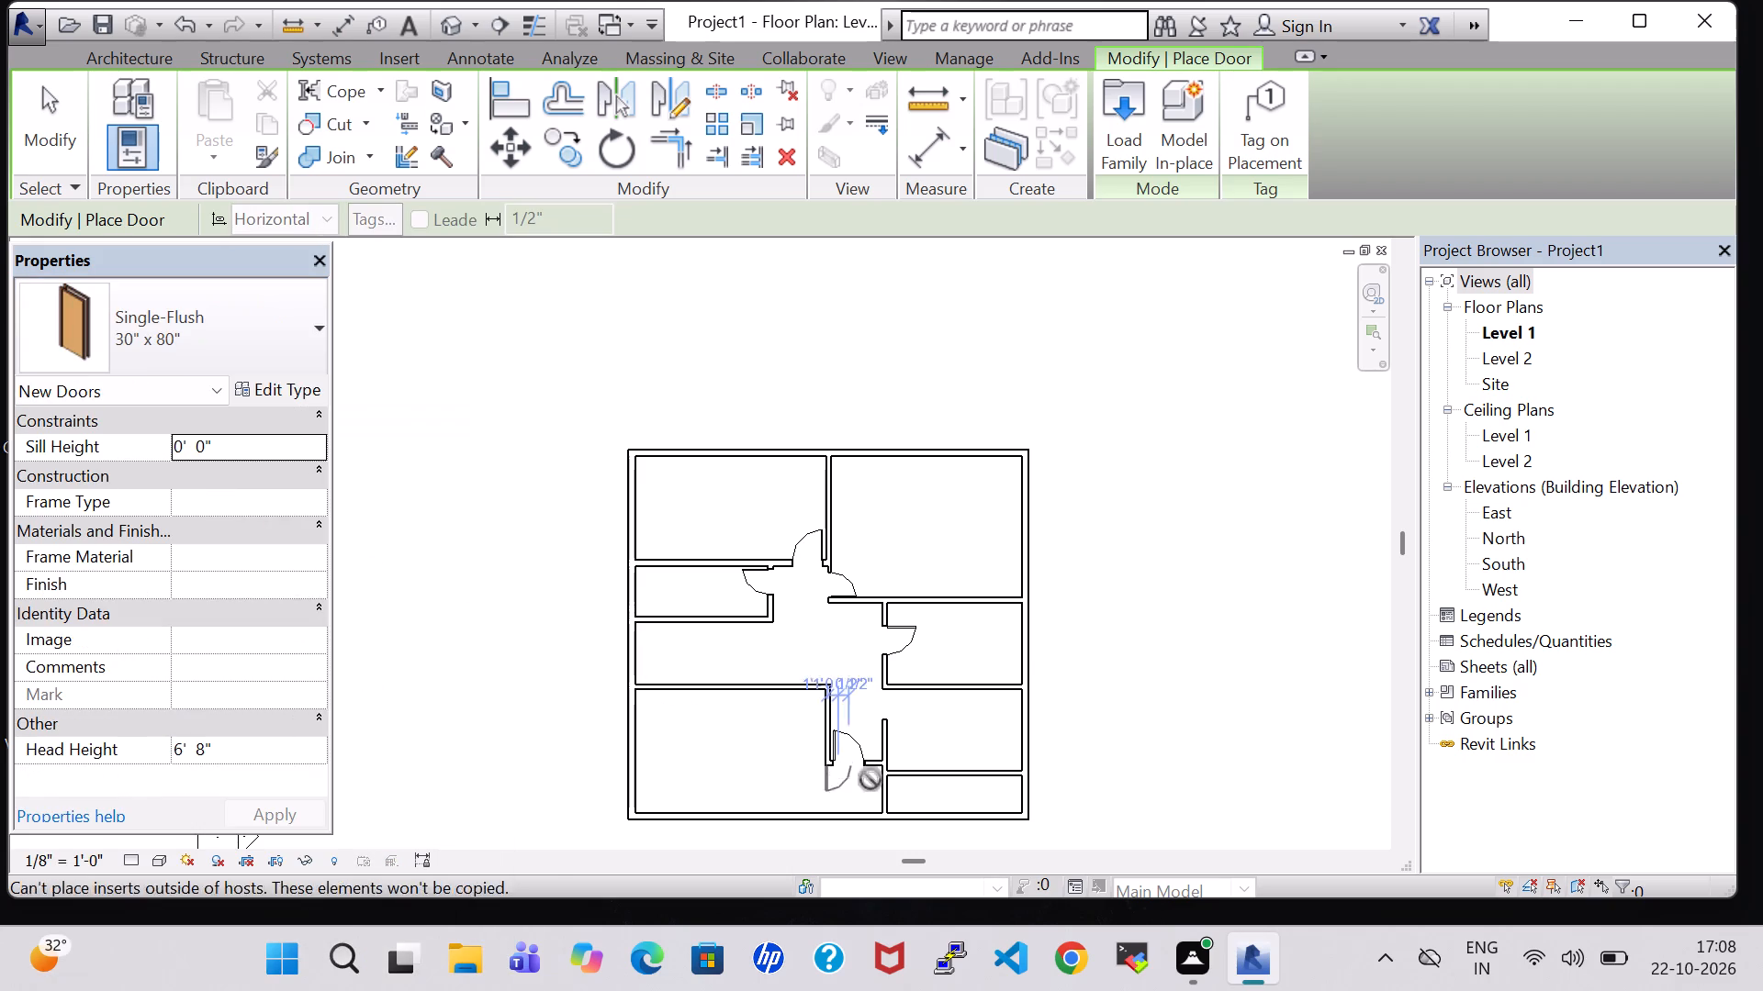
pyautogui.scroll(6, 893, 787)
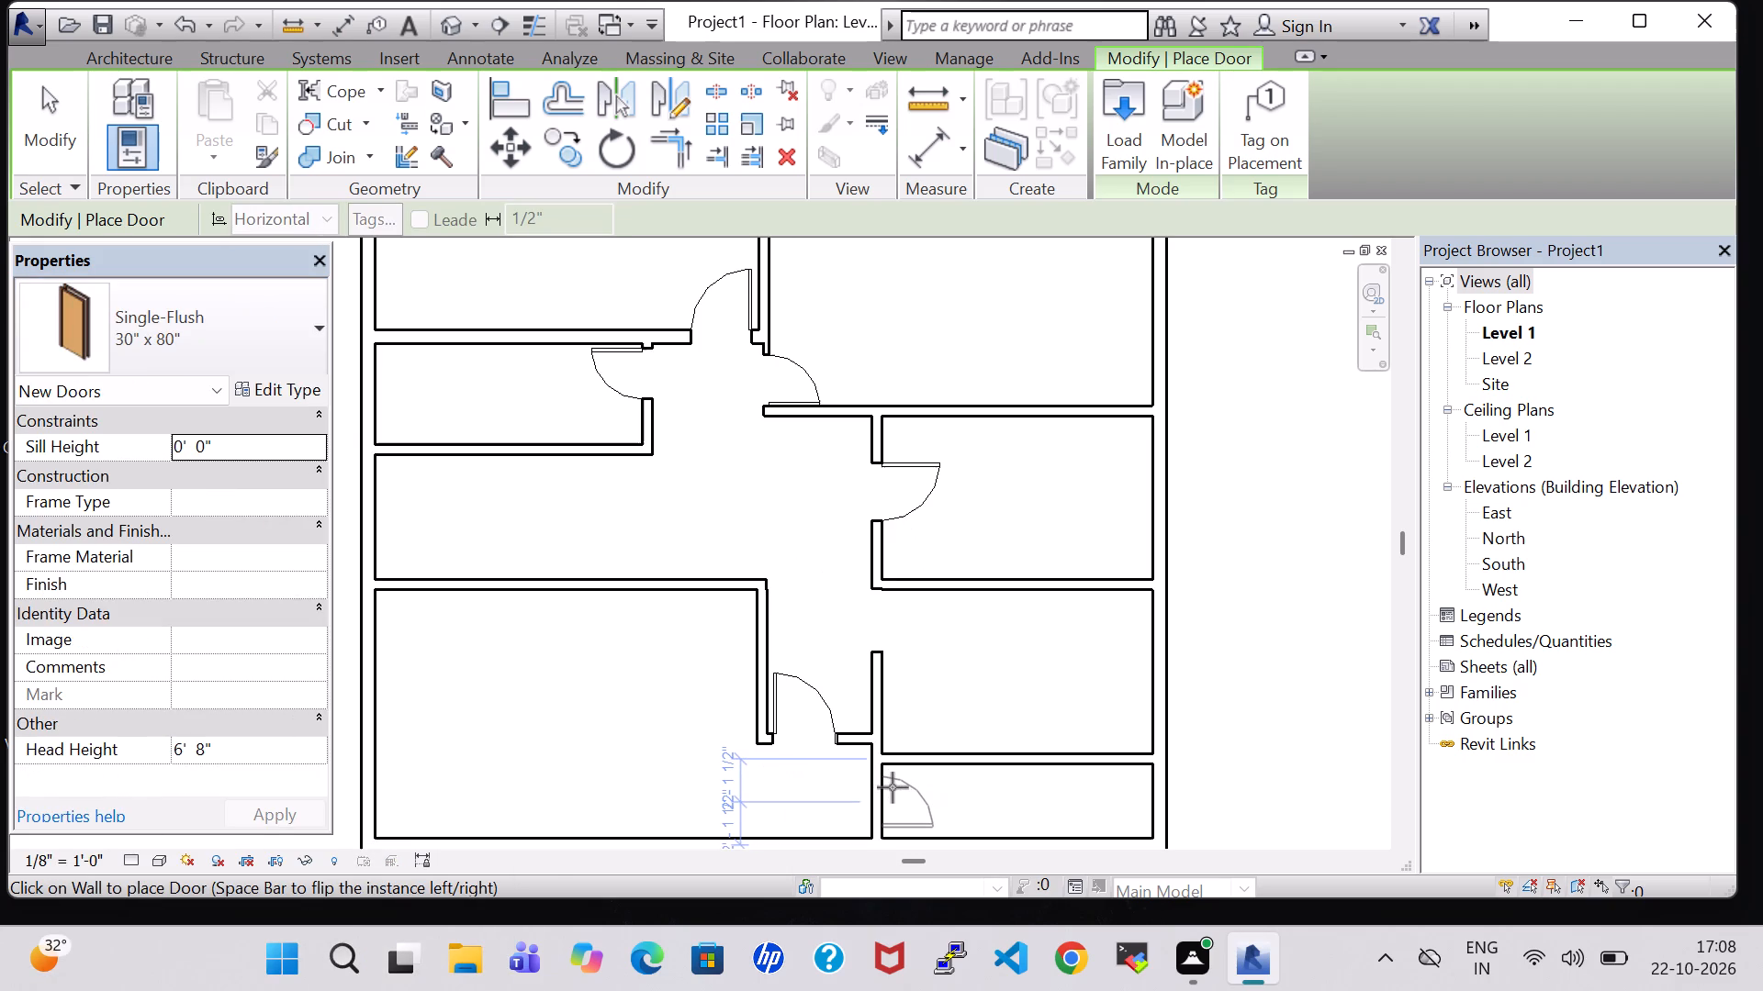
pyautogui.press('space')
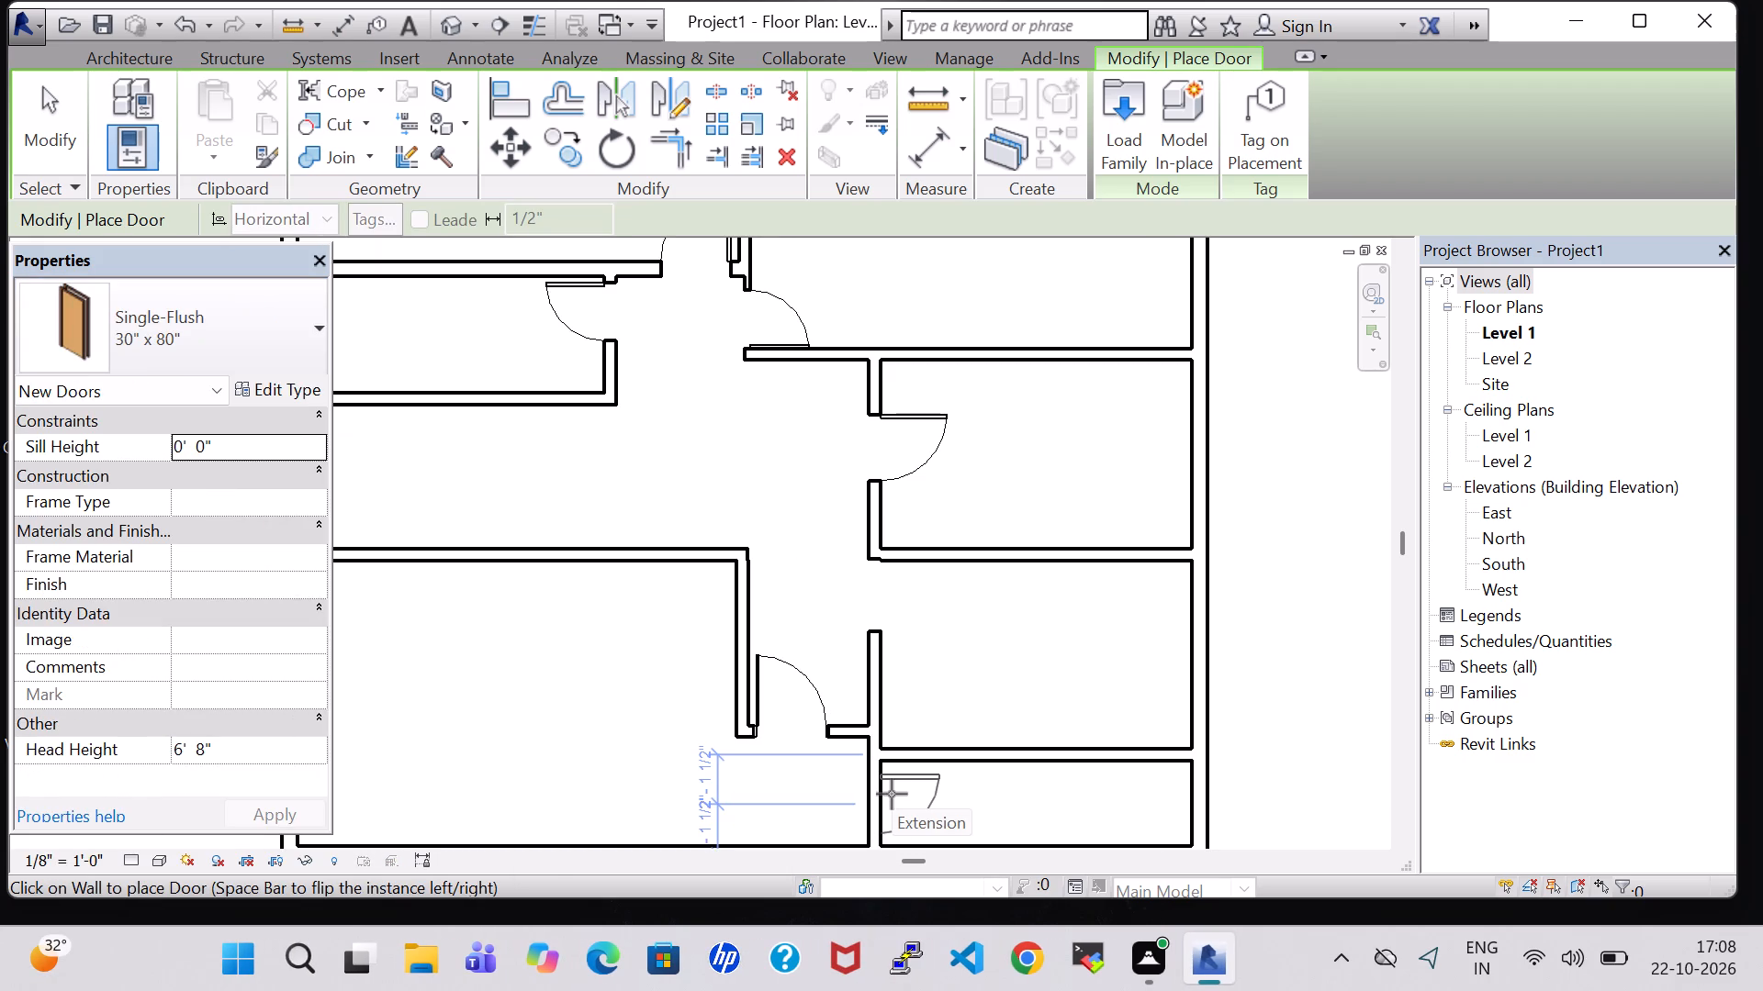
pyautogui.press('space')
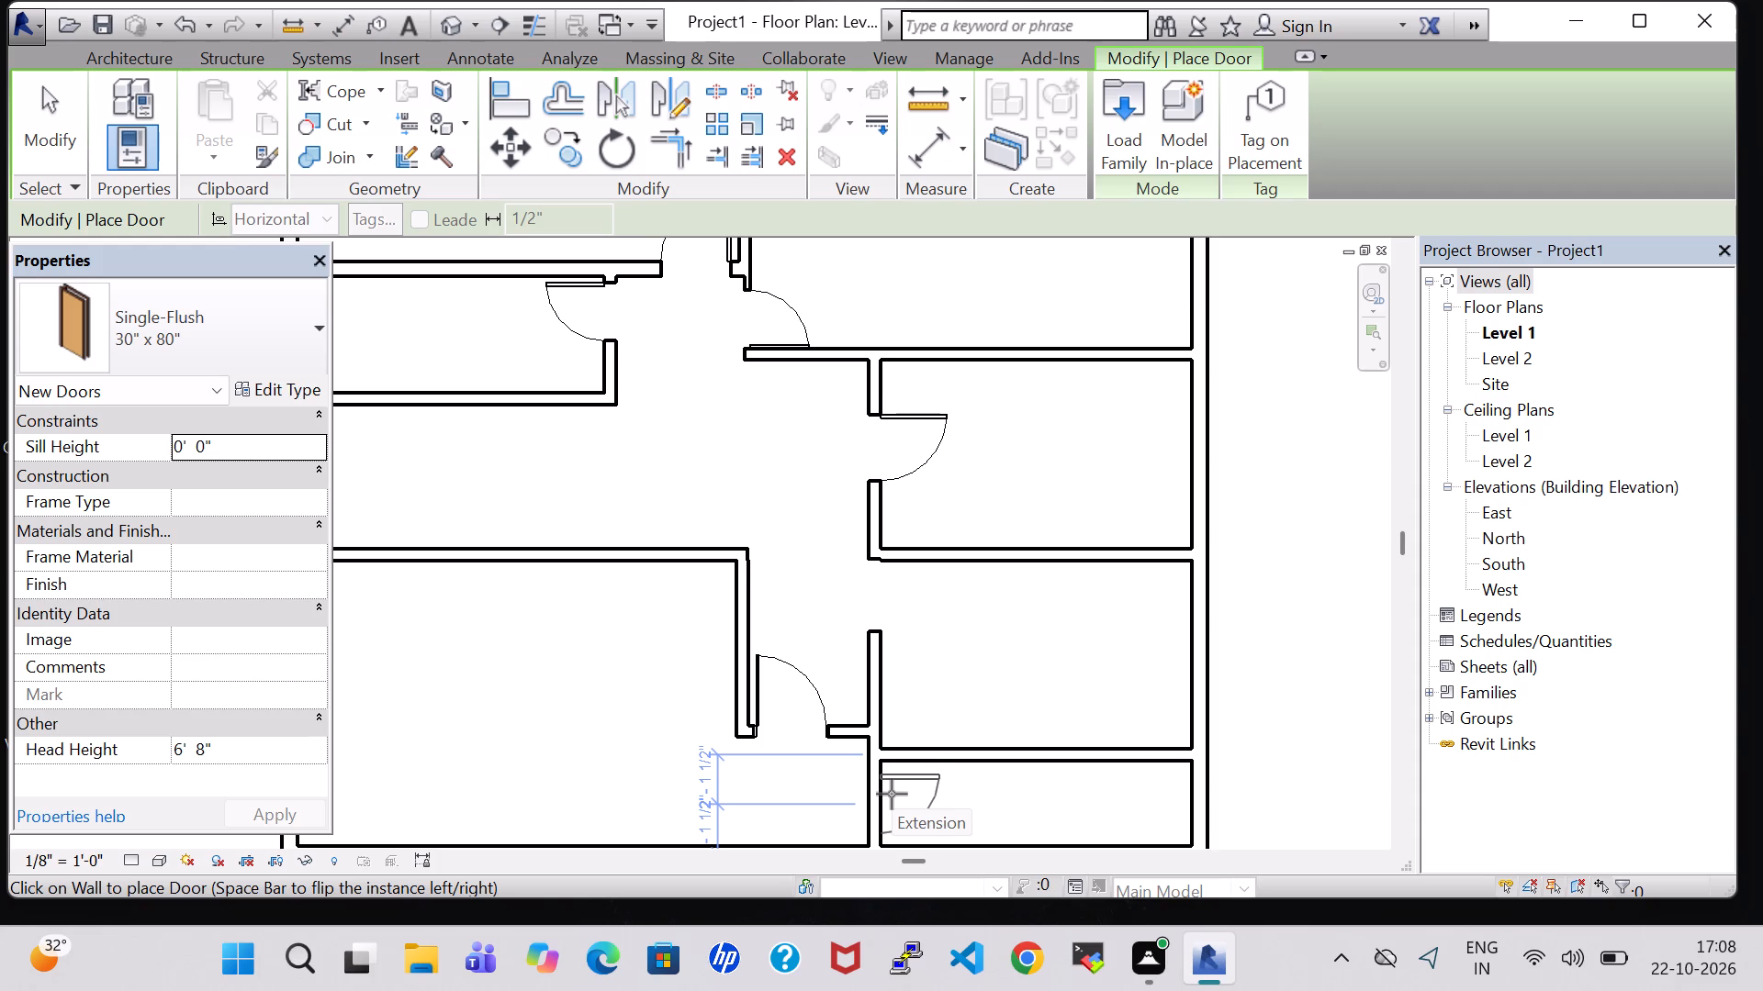
pyautogui.click(892, 794)
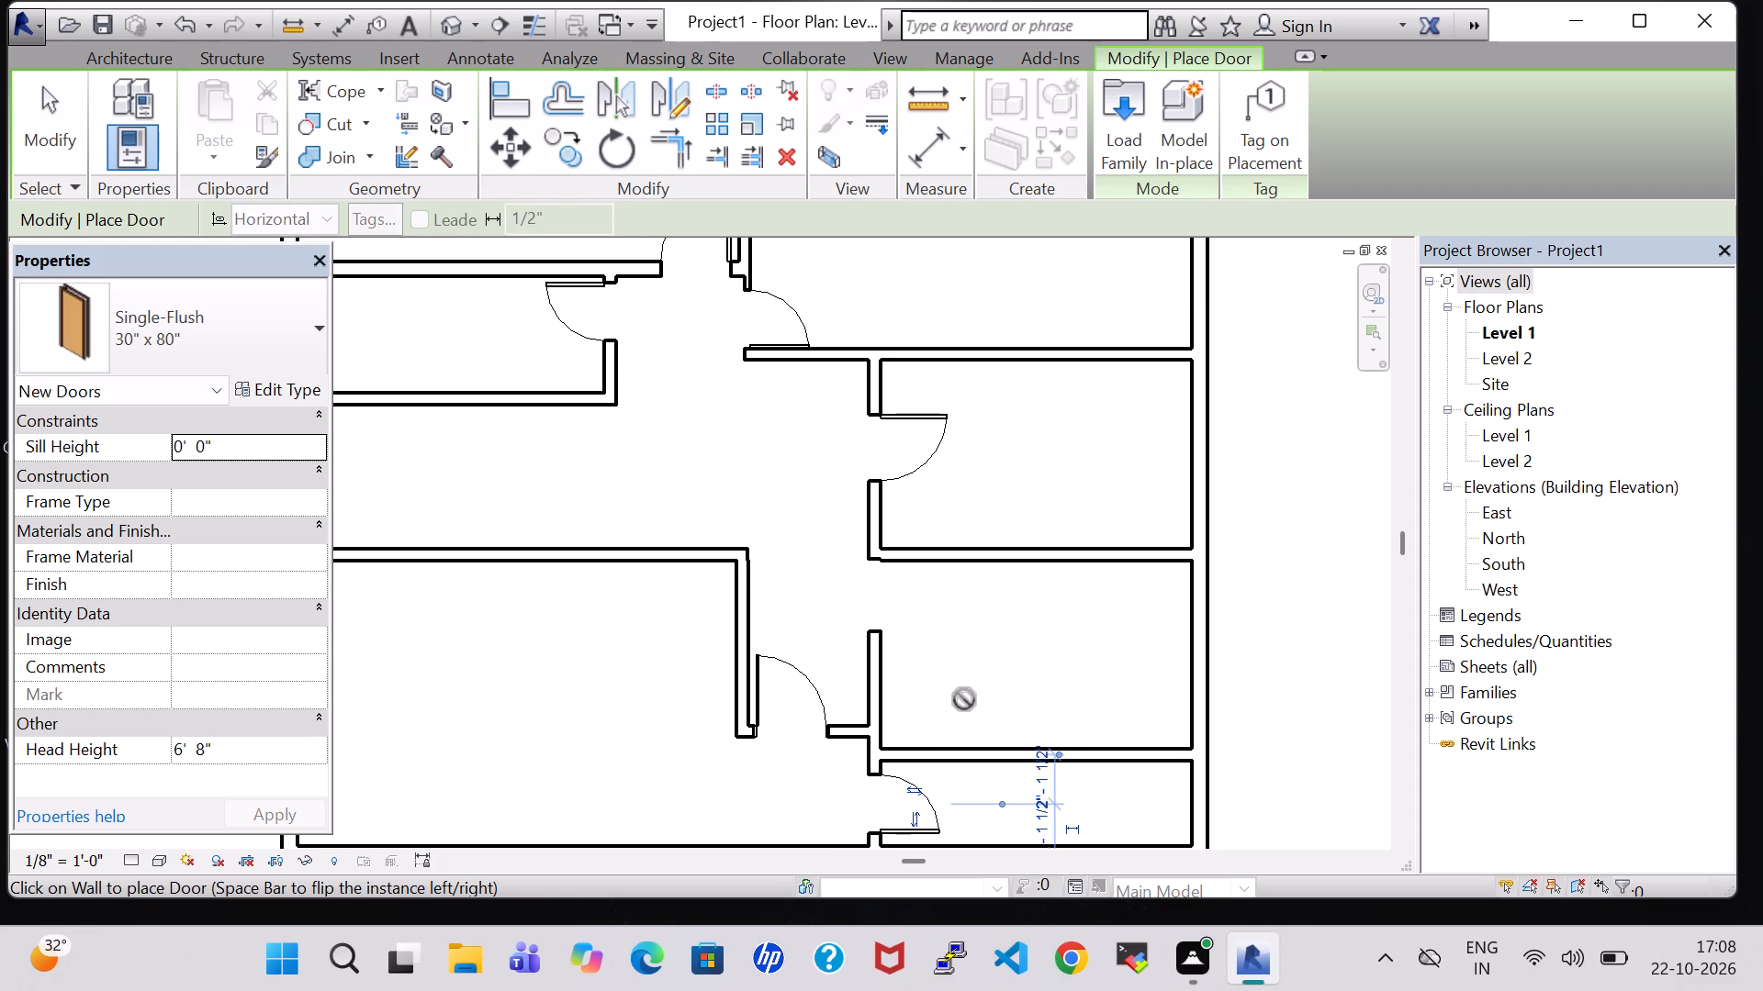
pyautogui.scroll(-2, 966, 686)
pyautogui.press('Escape')
pyautogui.press('Escape')
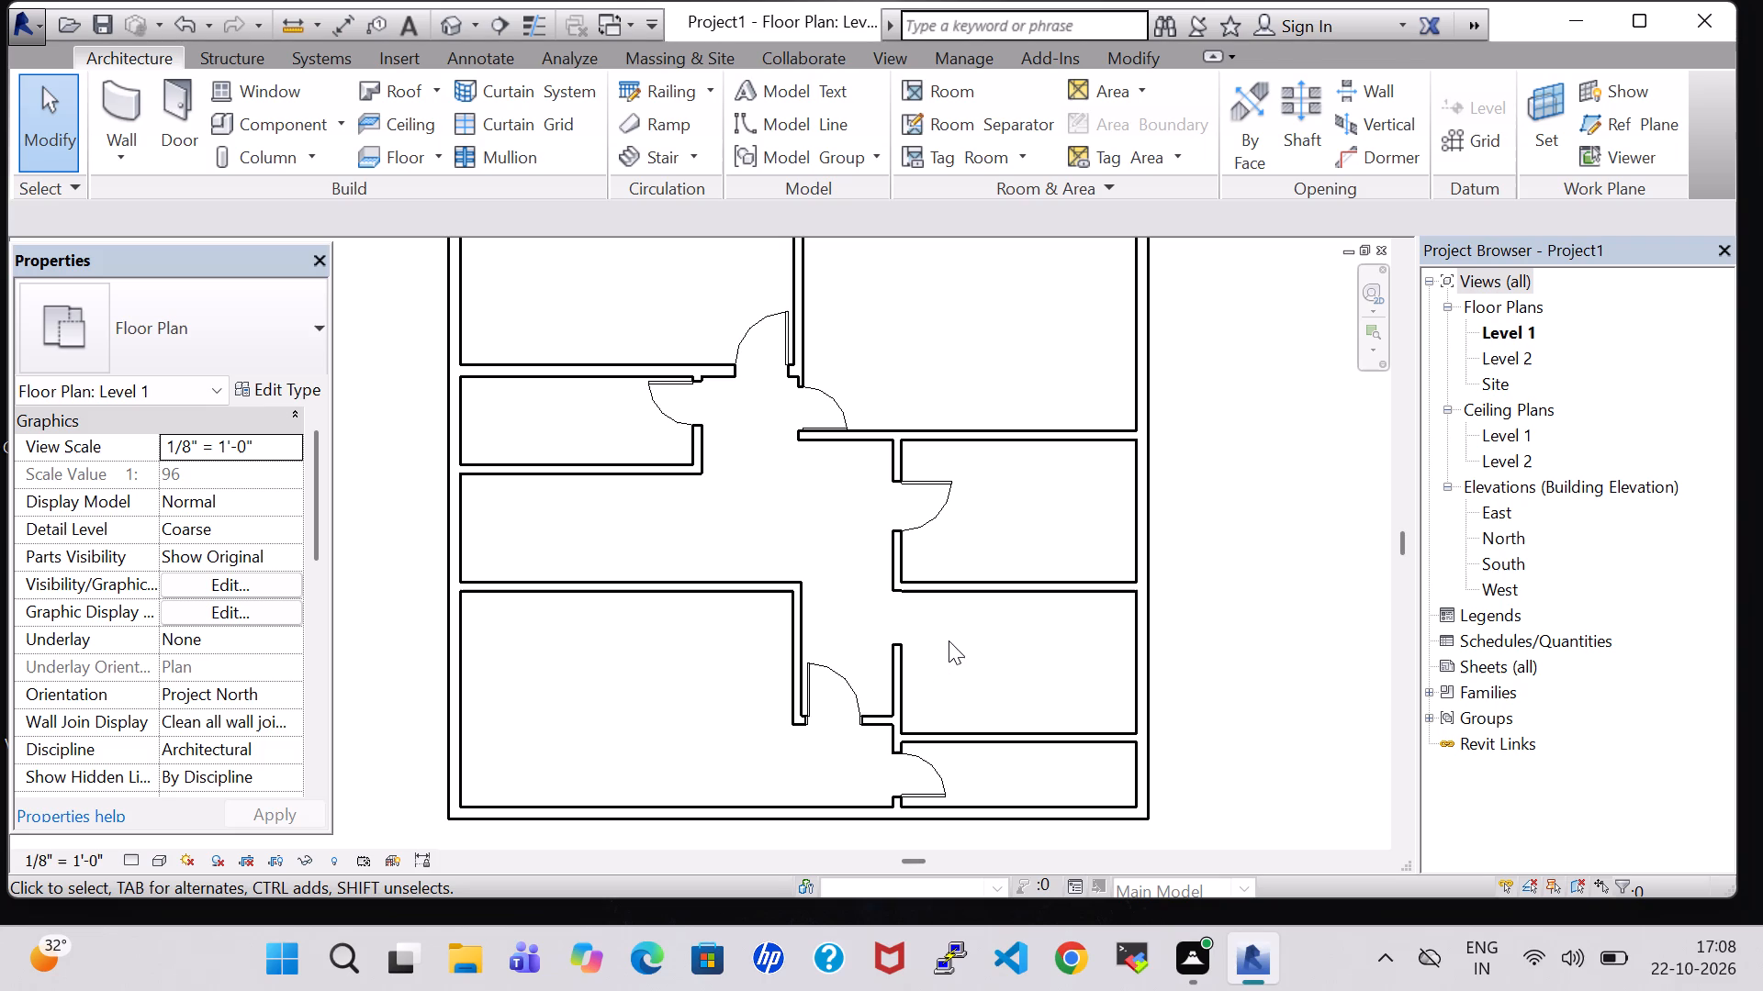
# Load the RPC Beetle family from the Entourage library folder and place one car upright in the lower-left room.
pyautogui.scroll(-3, 949, 641)
pyautogui.click(237, 121)
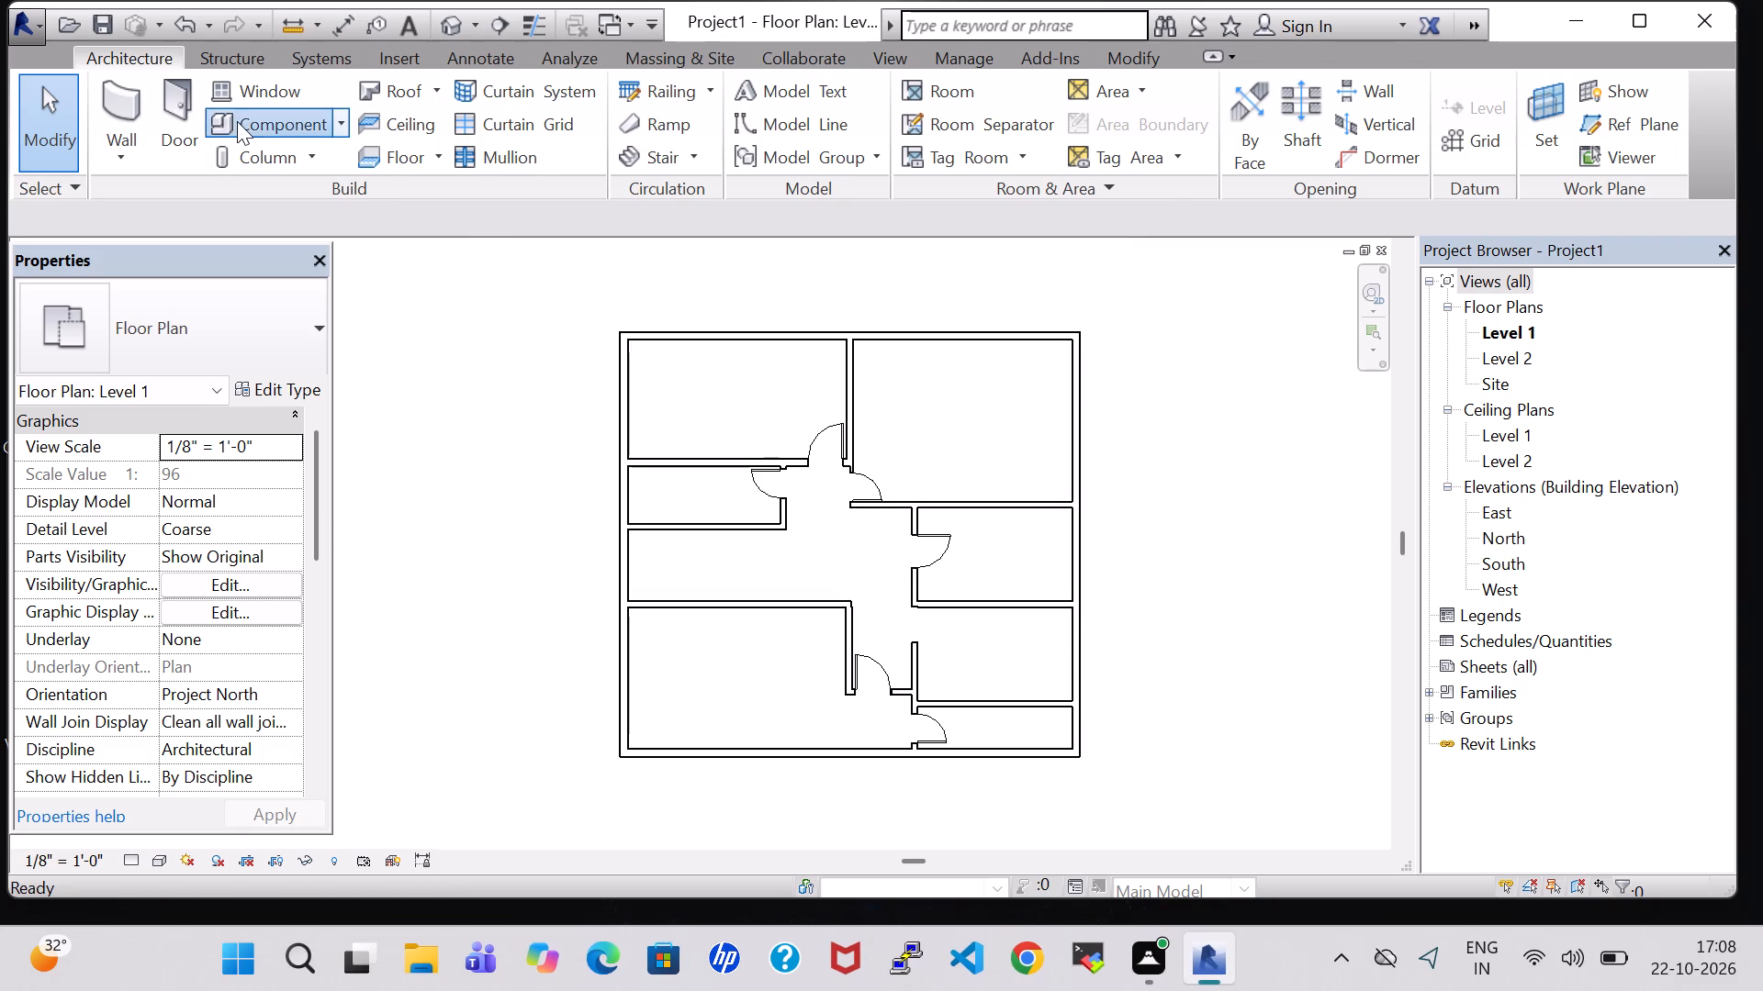
pyautogui.click(1138, 122)
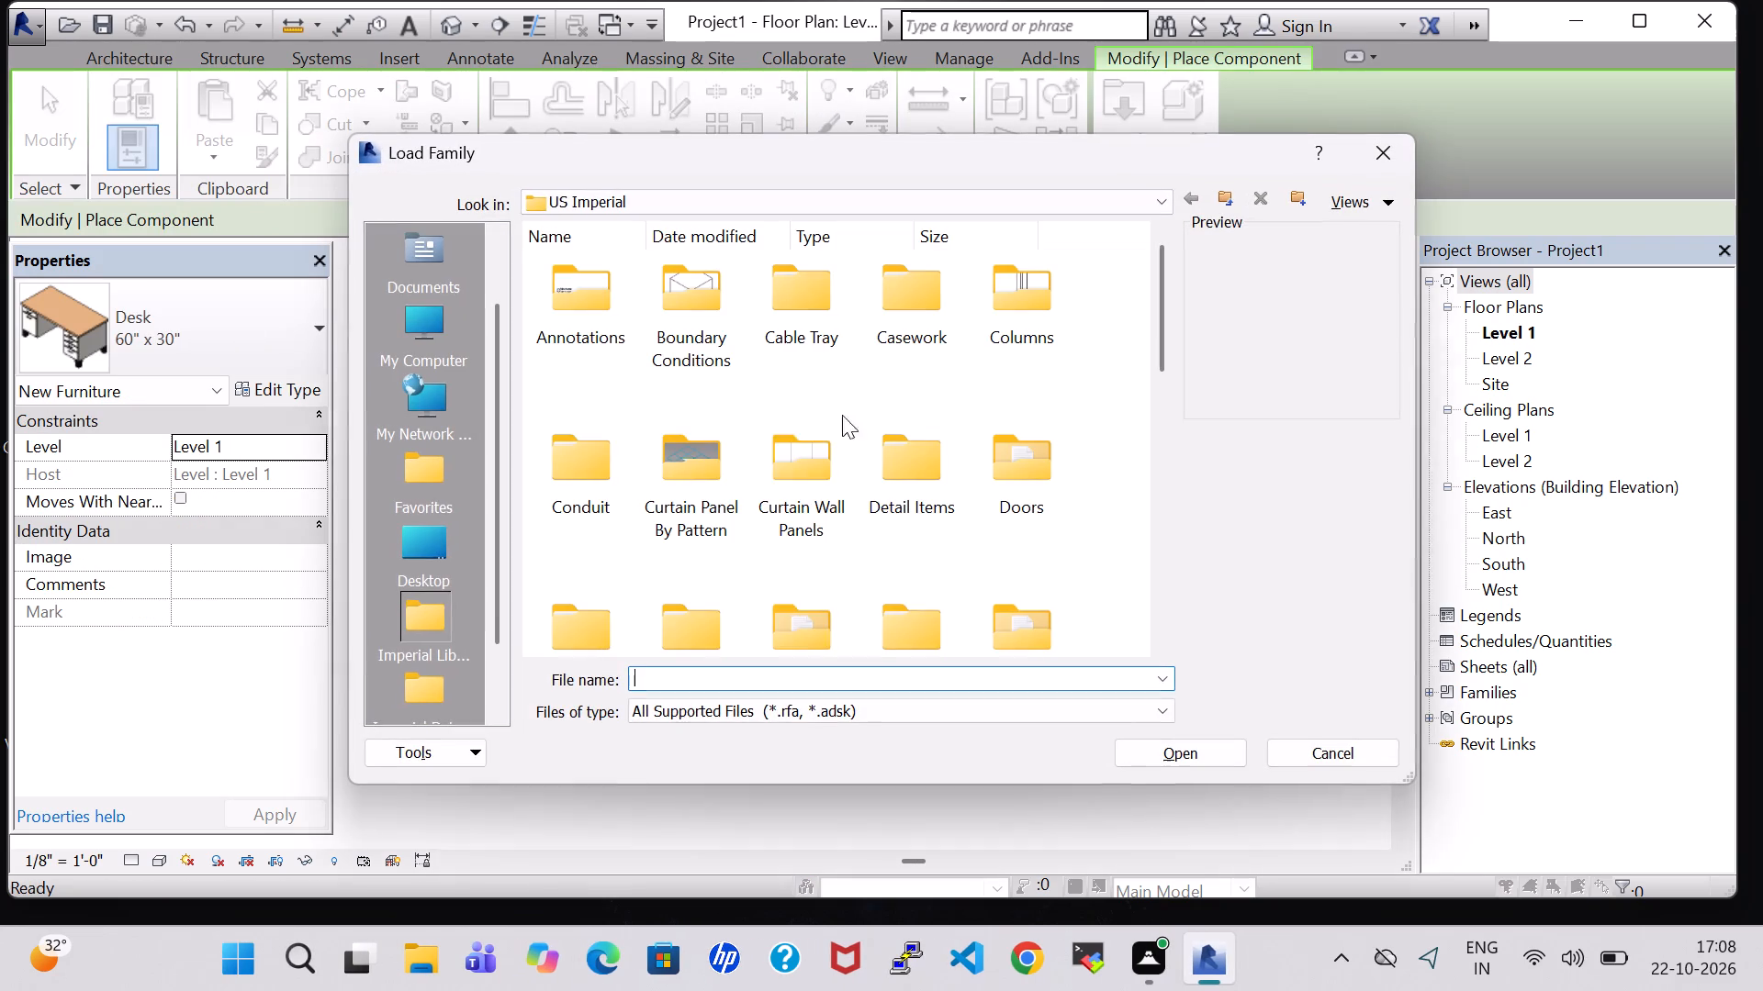
pyautogui.doubleClick(769, 617)
pyautogui.click(568, 284)
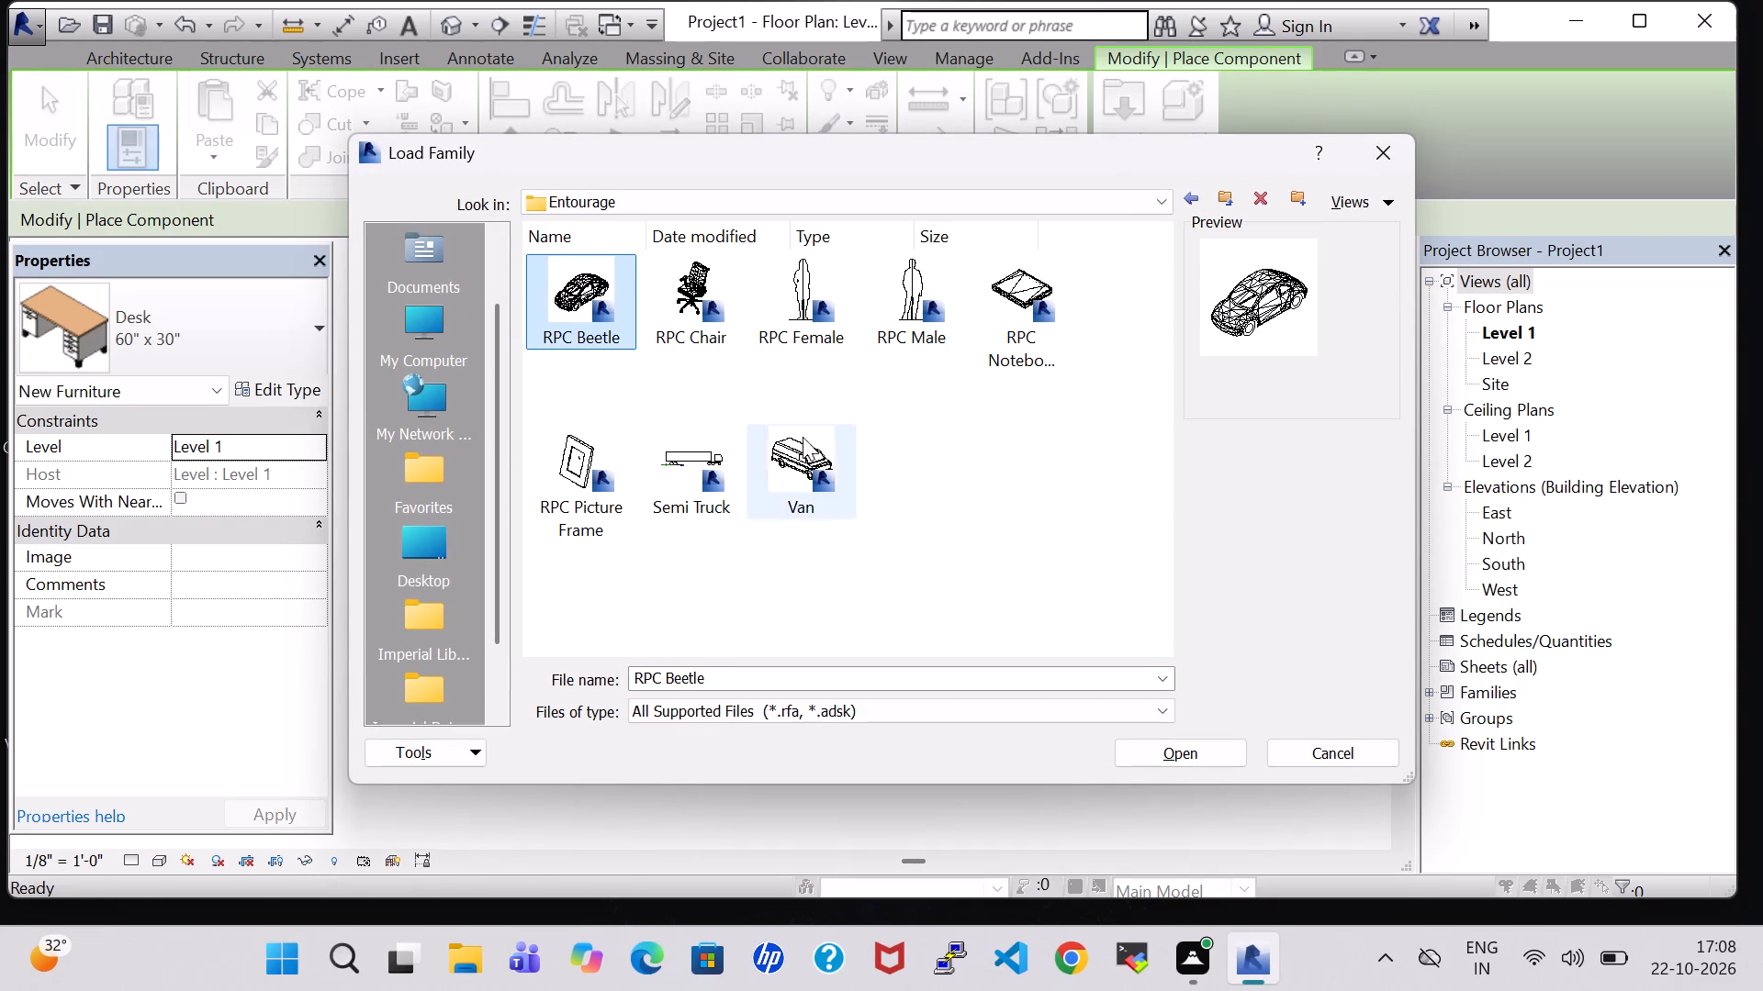
pyautogui.click(1197, 755)
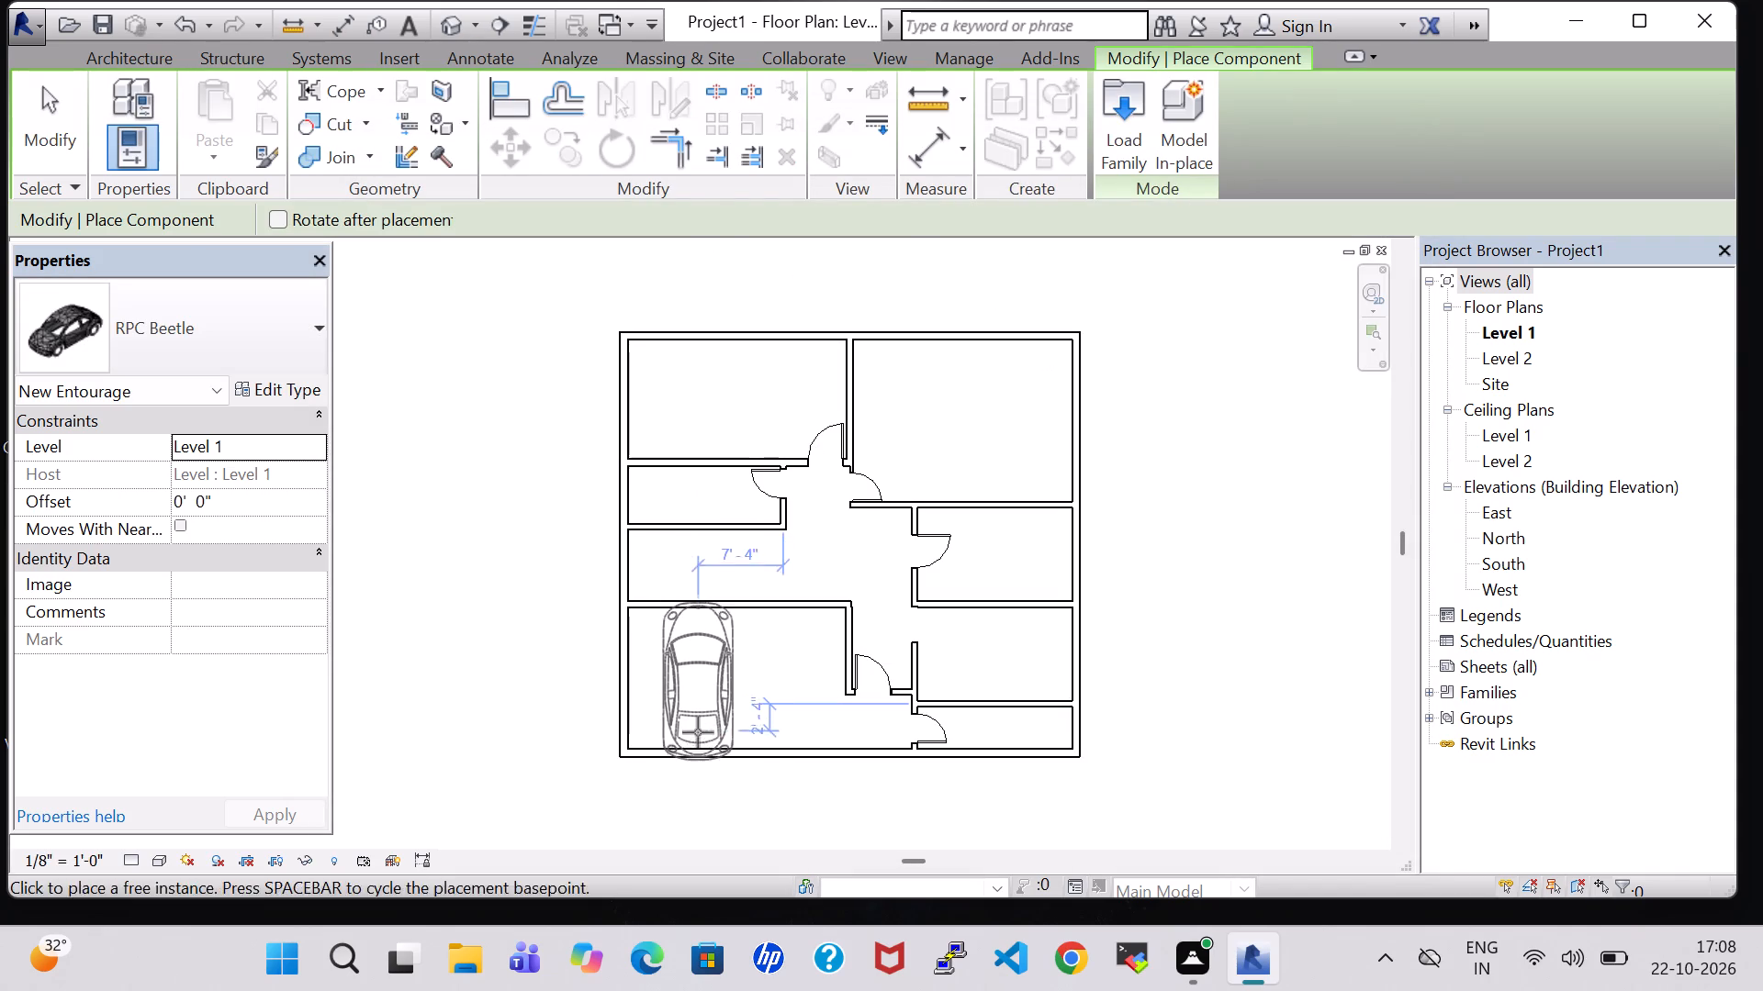
pyautogui.click(702, 740)
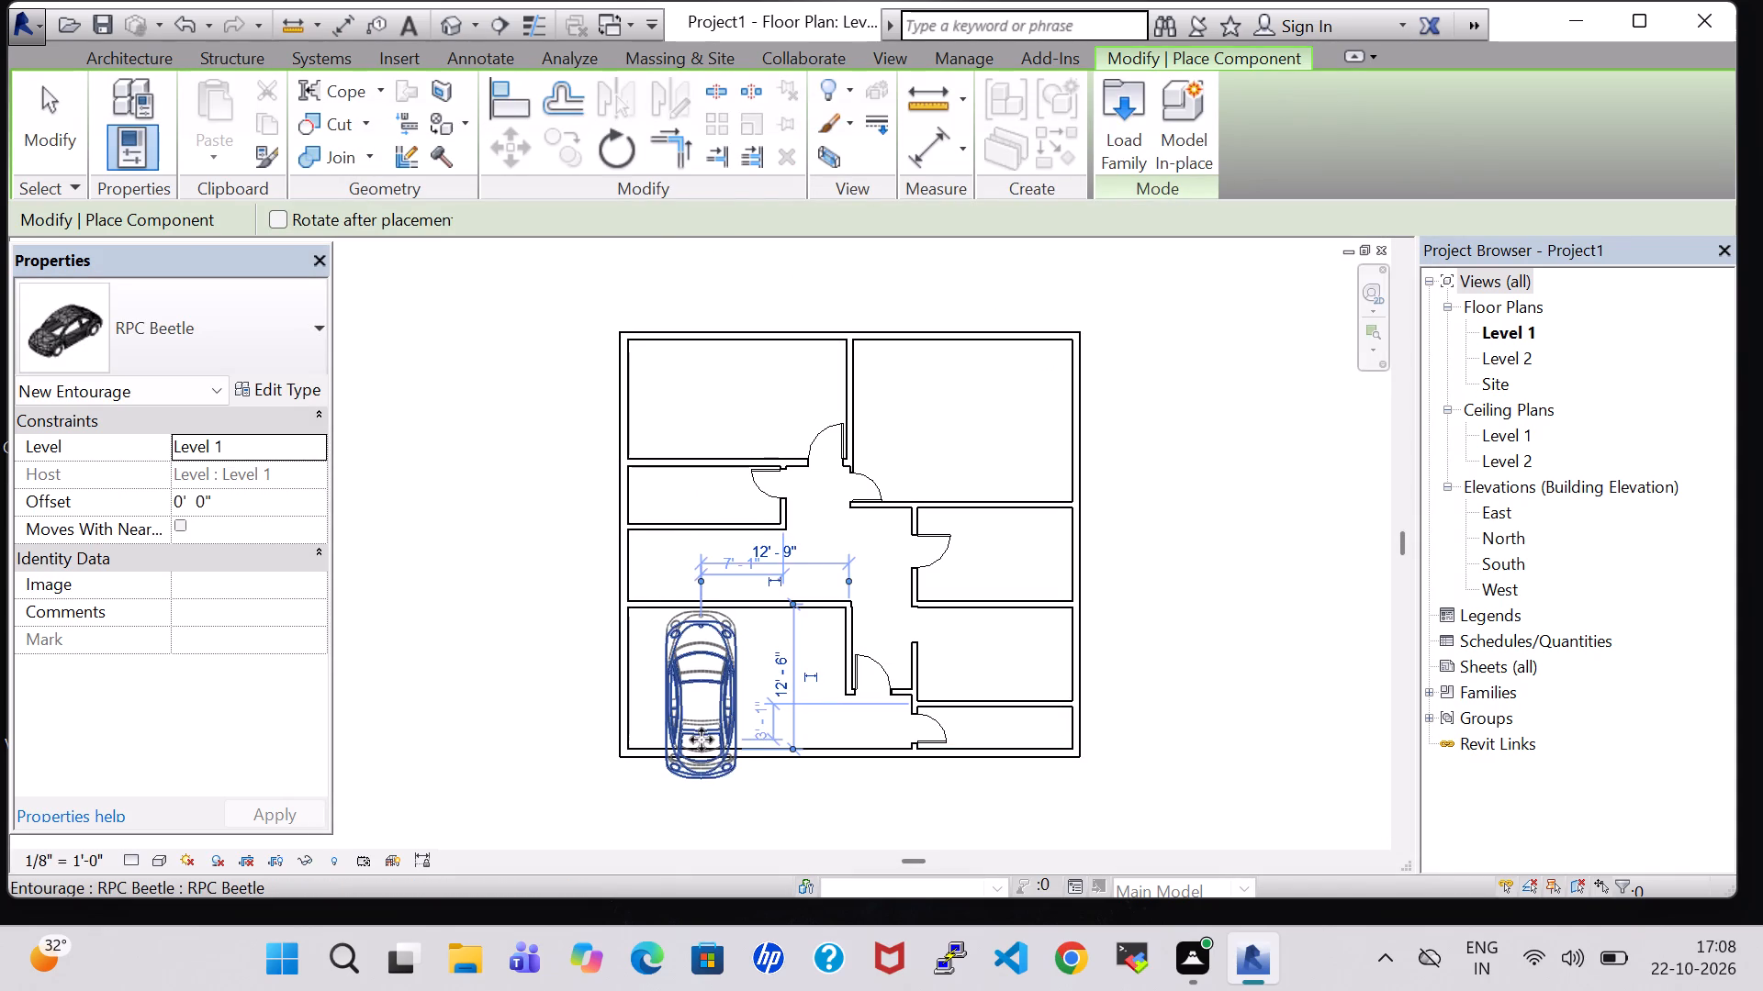
pyautogui.press('Escape')
pyautogui.press('Escape')
# Nudge the car up a net one increment within the lower-left room.
pyautogui.click(725, 687)
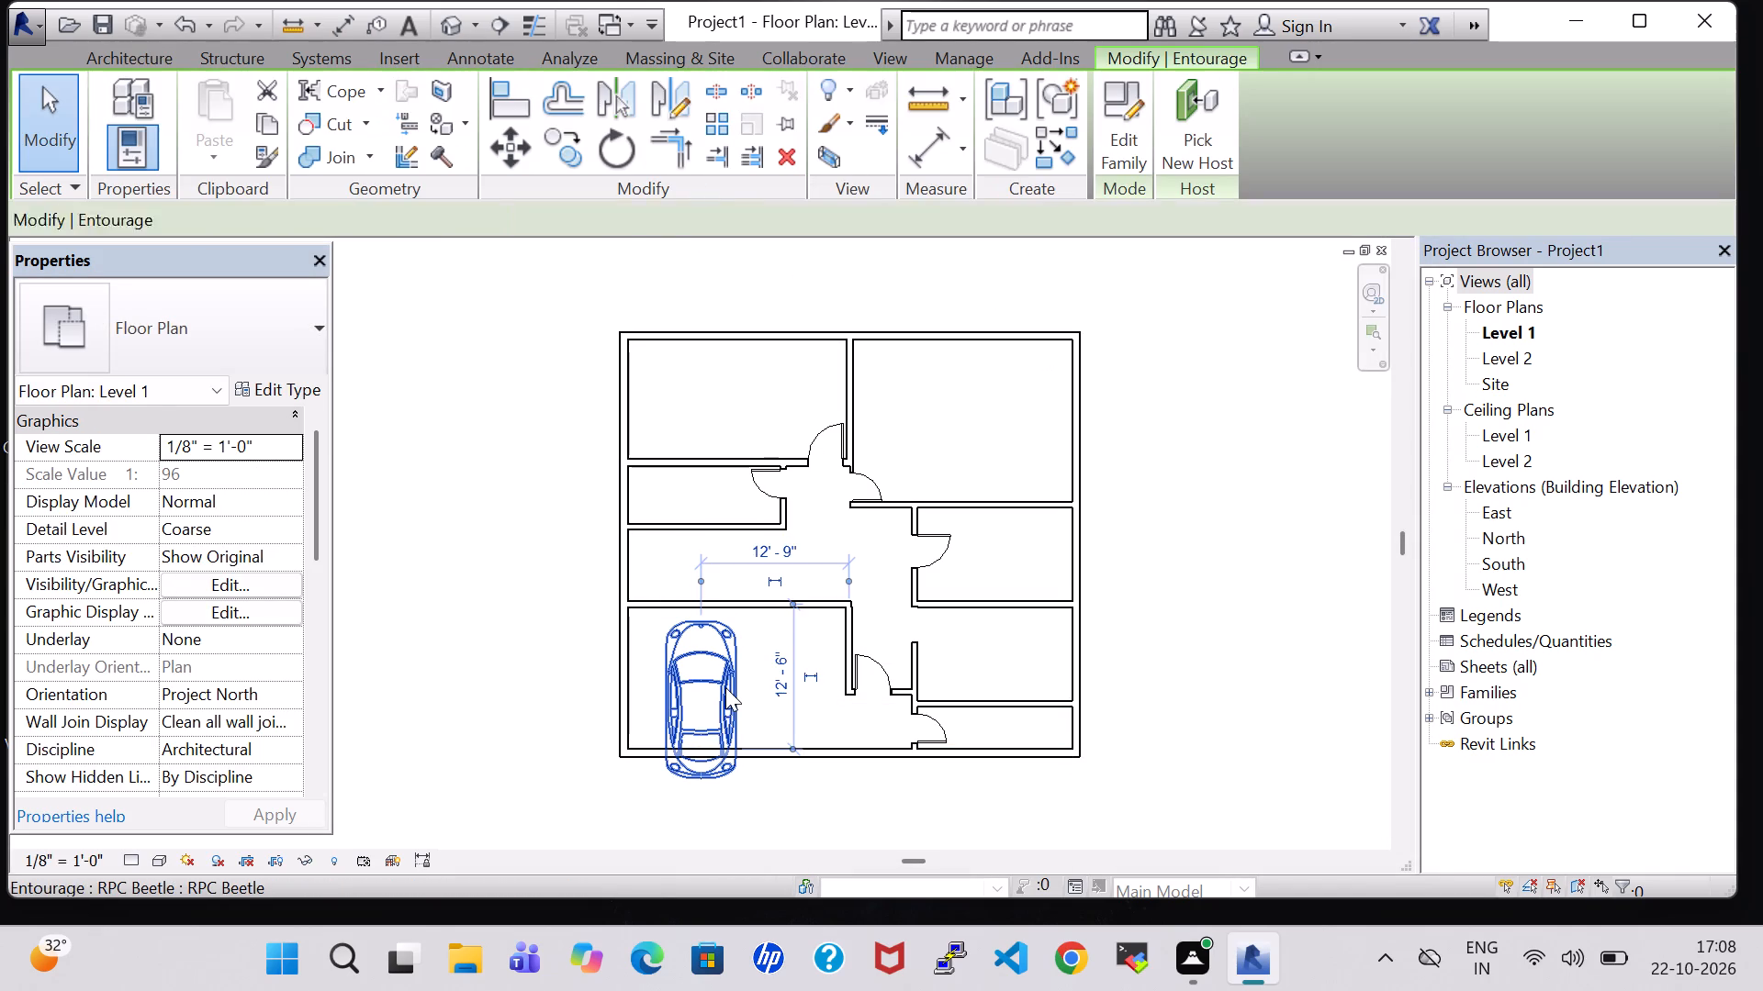
pyautogui.press('Up')
pyautogui.press('Up')
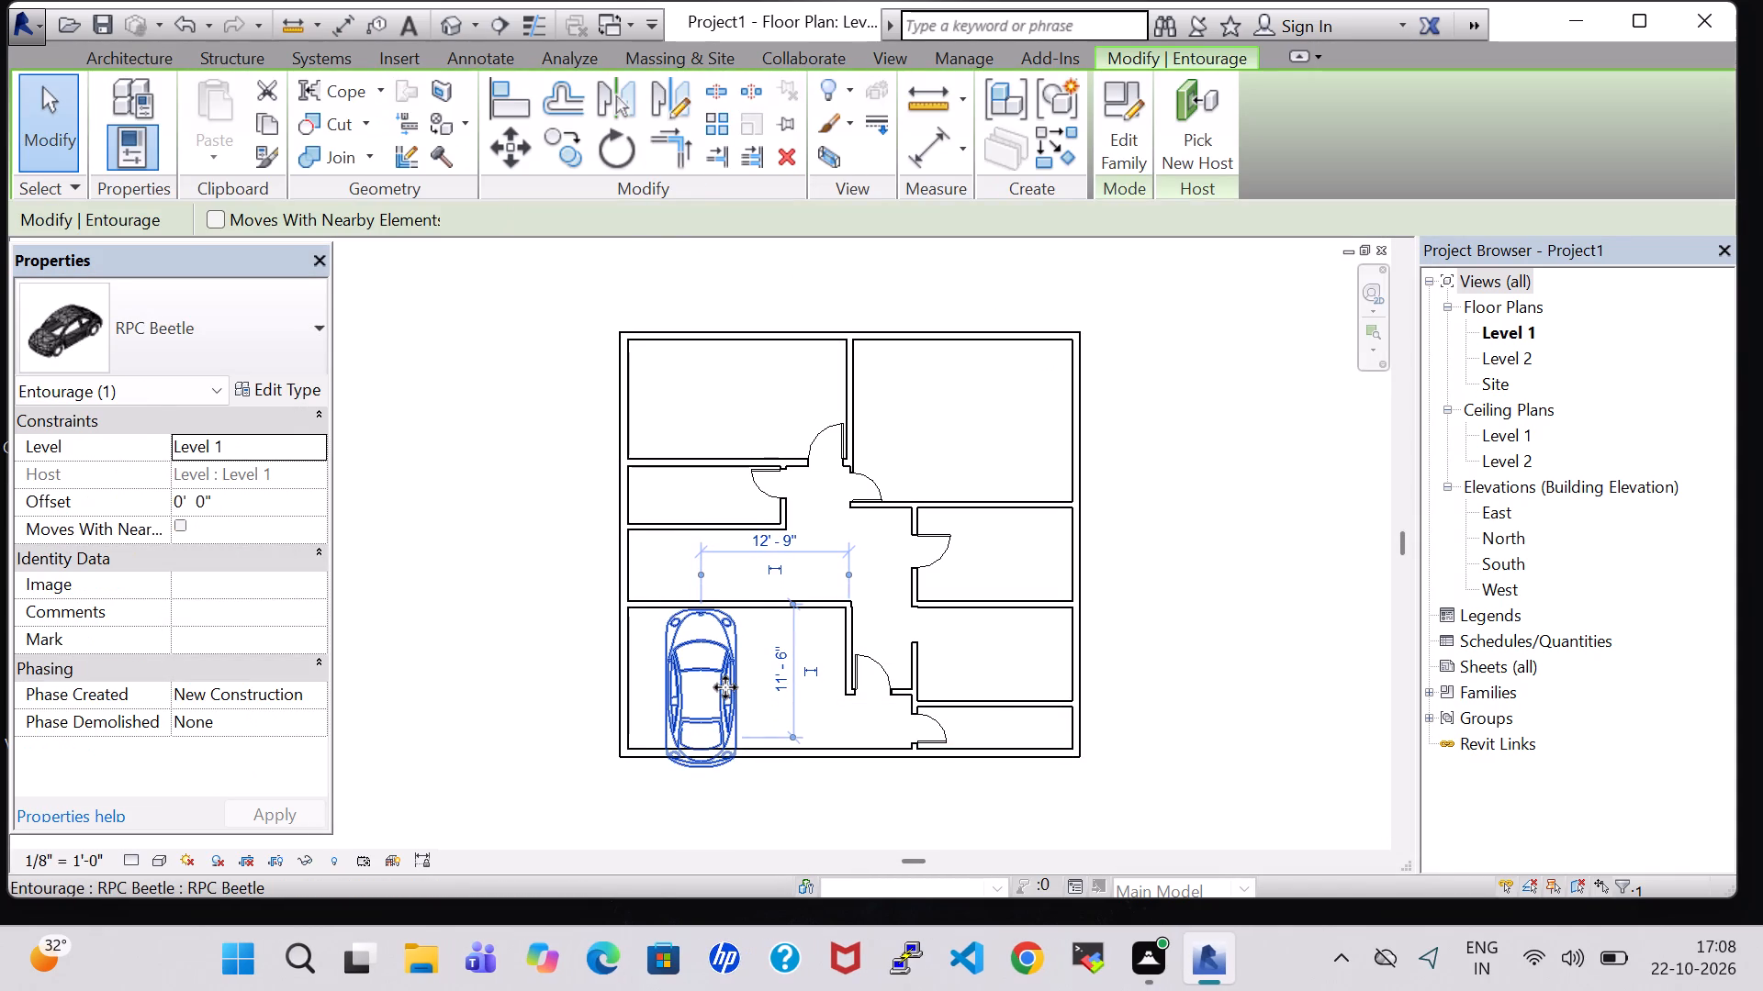
pyautogui.press('Down')
pyautogui.click(1157, 531)
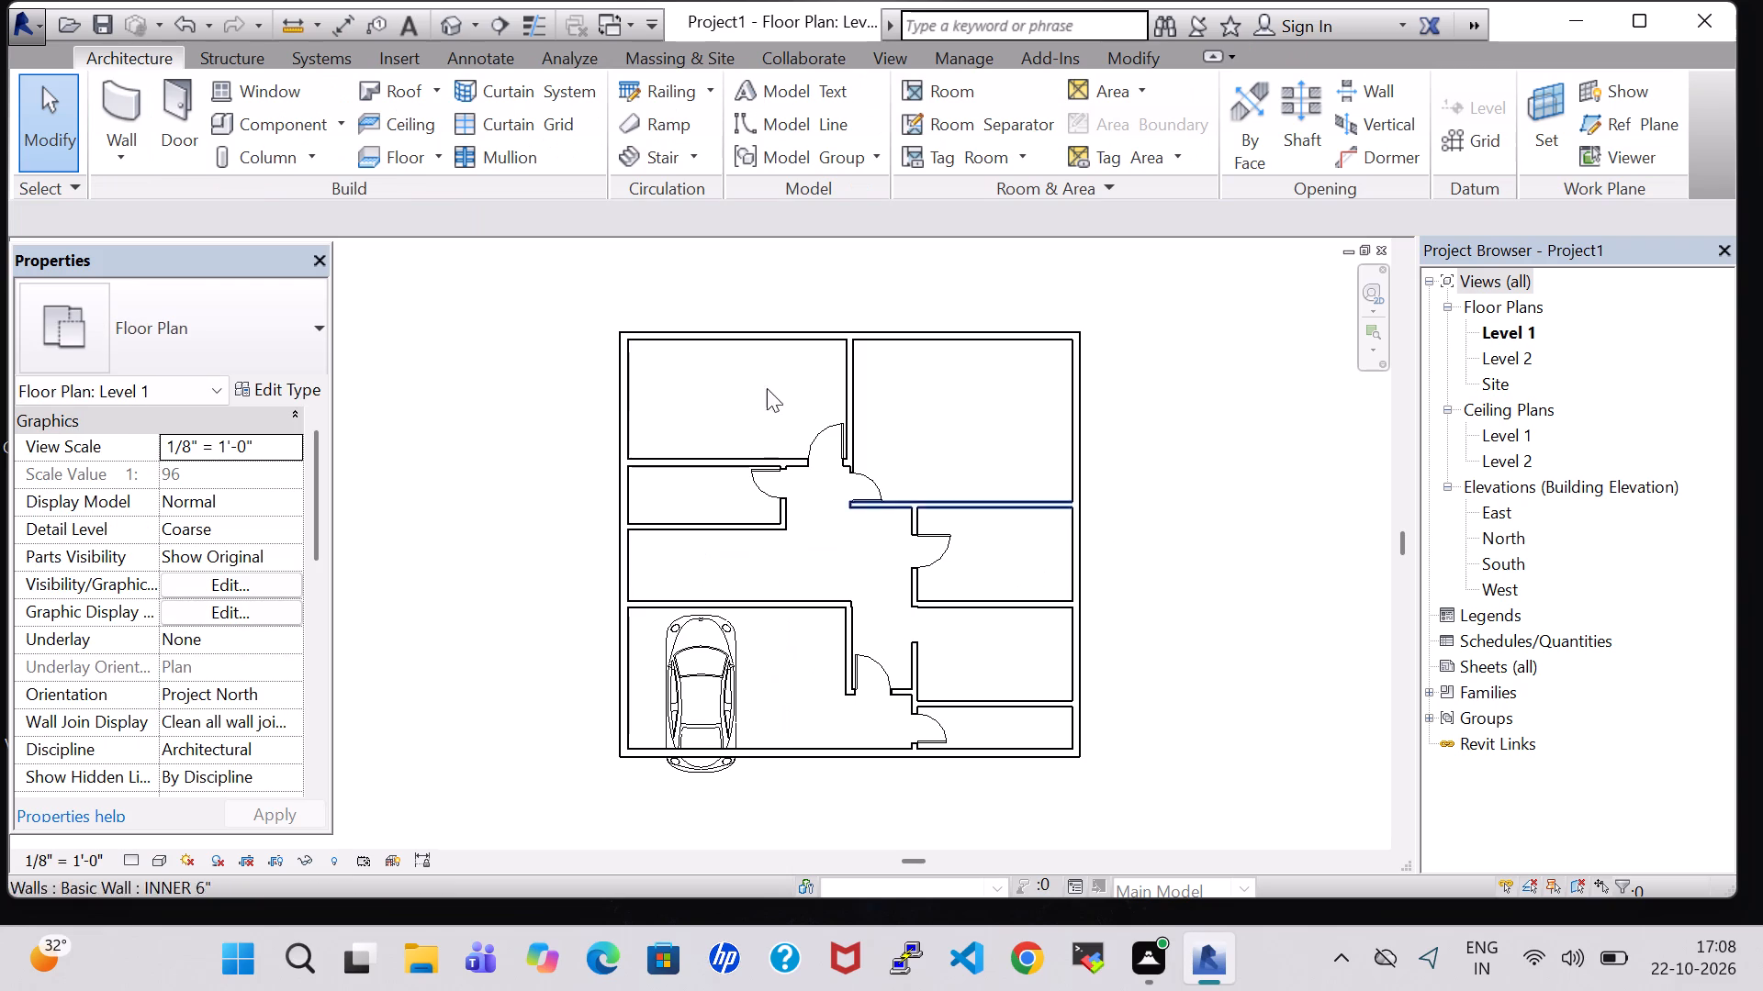
# Split the bottom exterior wall with a gap about 18'-10" from its left end and delete the segment behind the car.
pyautogui.click(1128, 50)
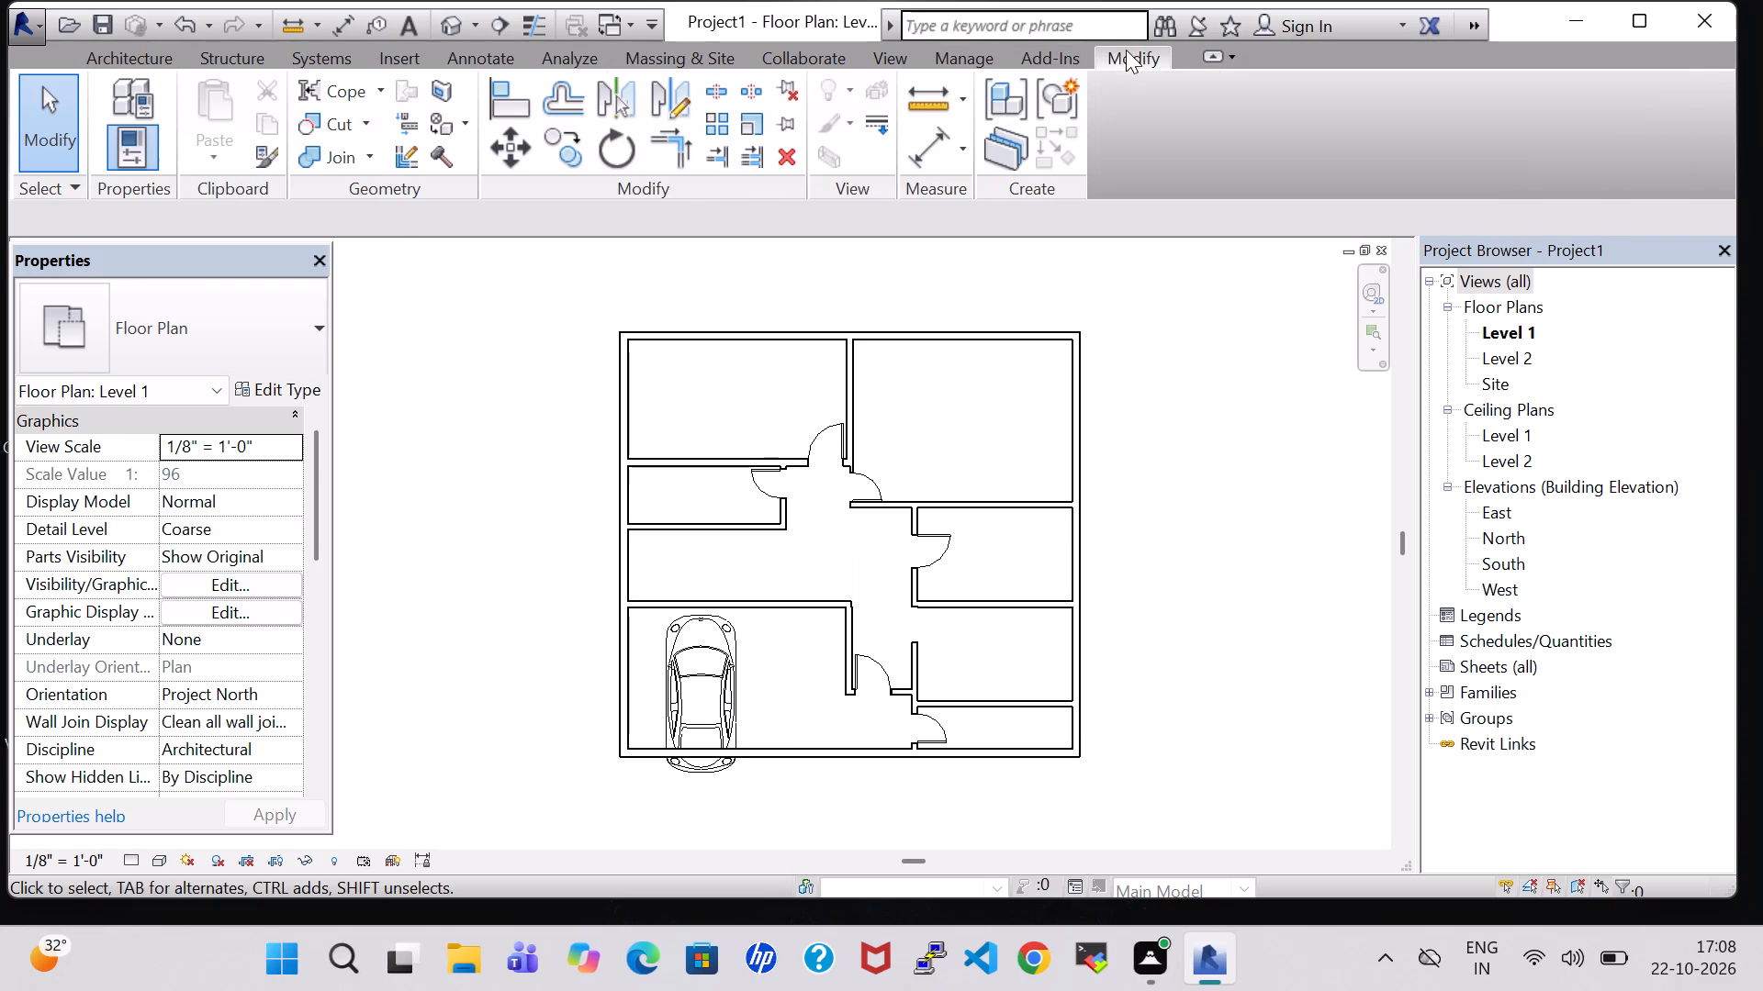
pyautogui.click(758, 95)
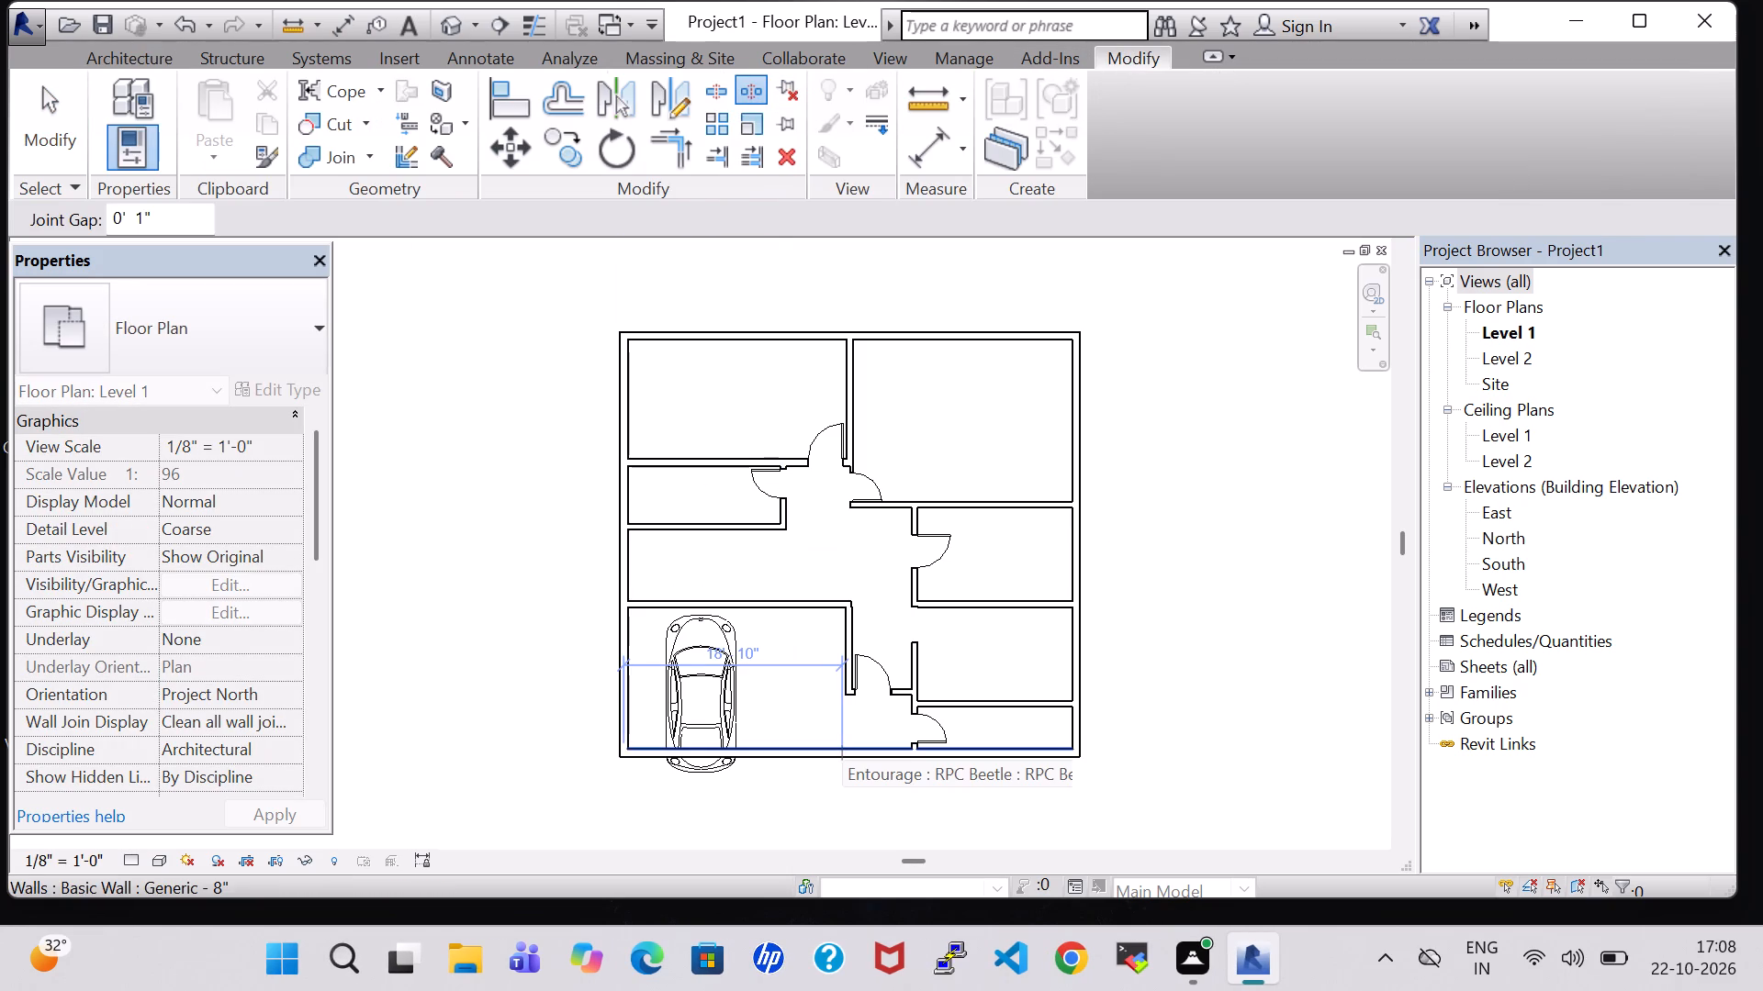
pyautogui.click(842, 743)
pyautogui.press('Escape')
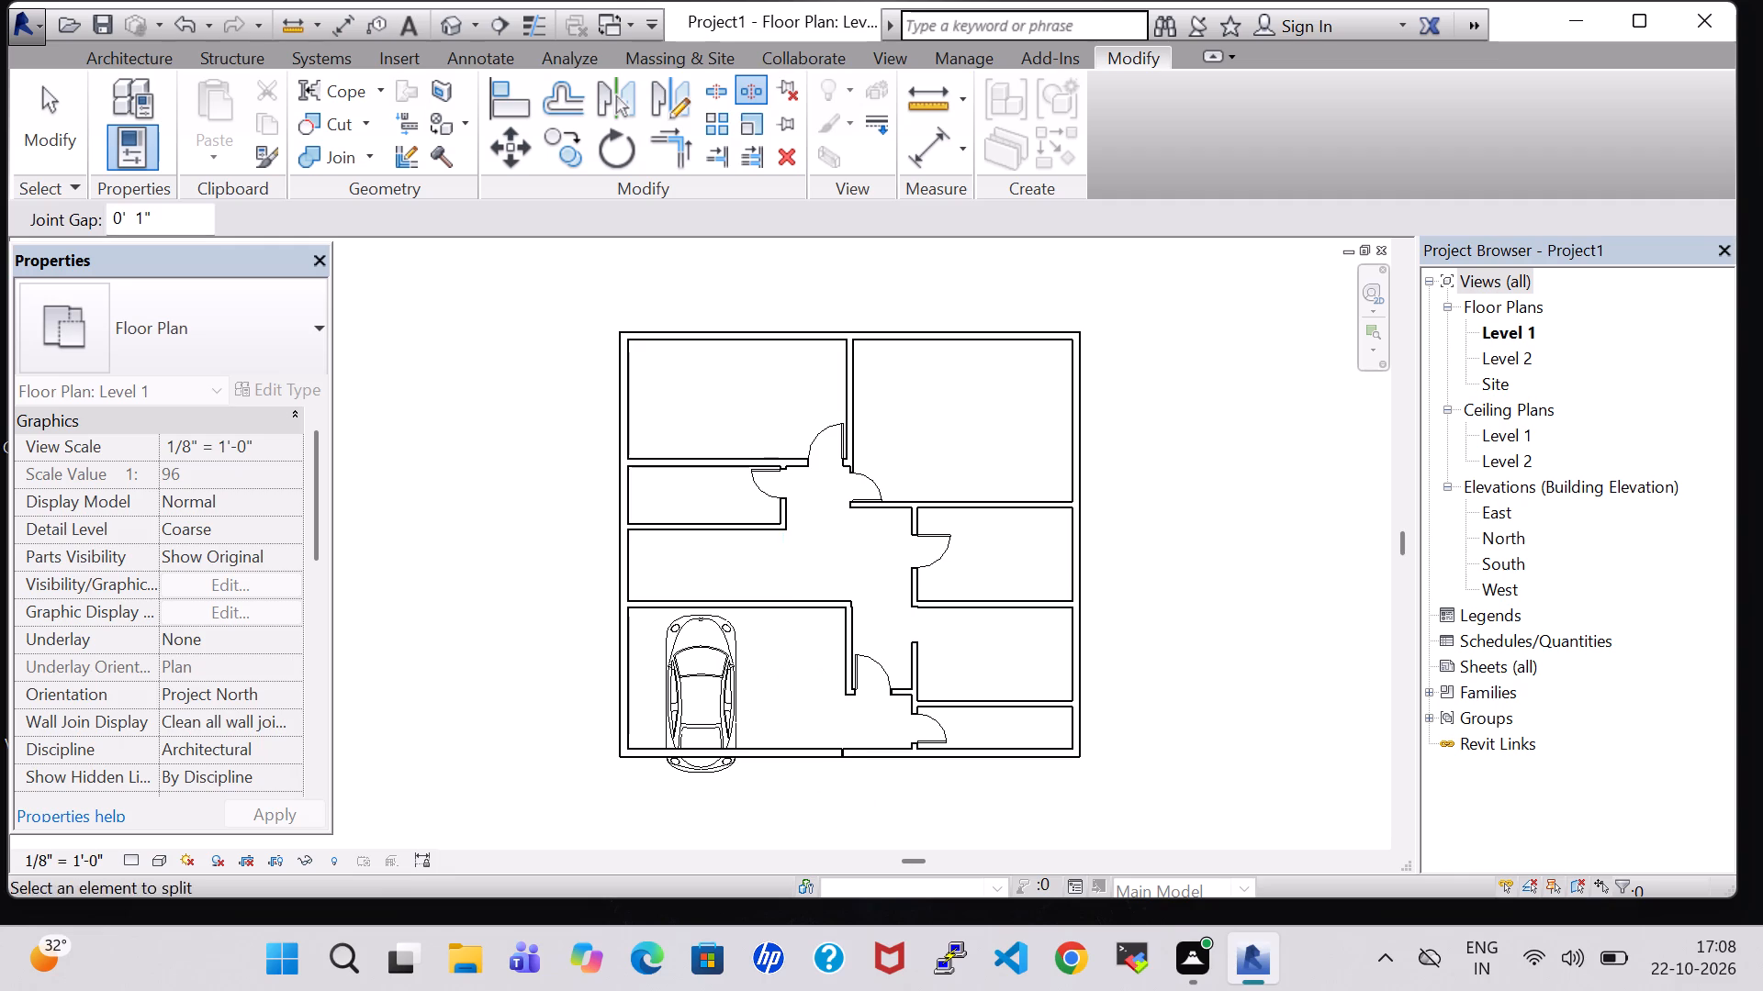
pyautogui.press('Escape')
pyautogui.click(784, 757)
pyautogui.press('Delete')
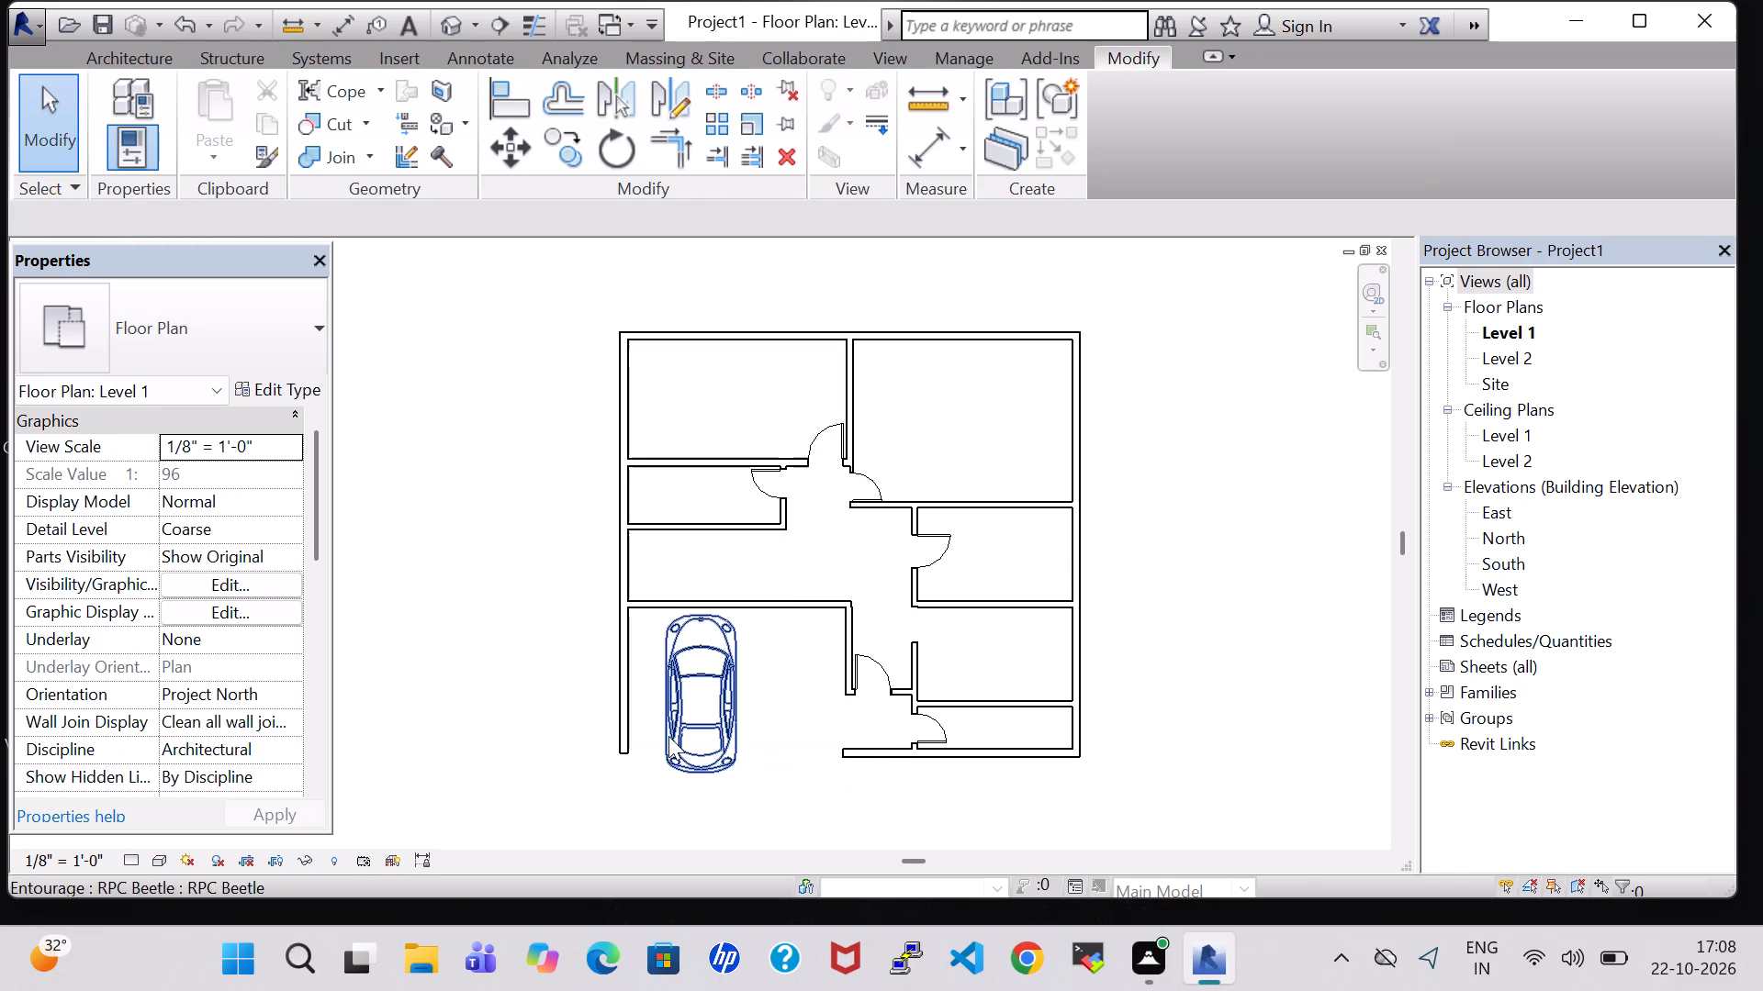
# Nudge the left exterior wall down three increments, extending it to 37'-6" long.
pyautogui.click(619, 729)
pyautogui.press('Down')
pyautogui.press('Down')
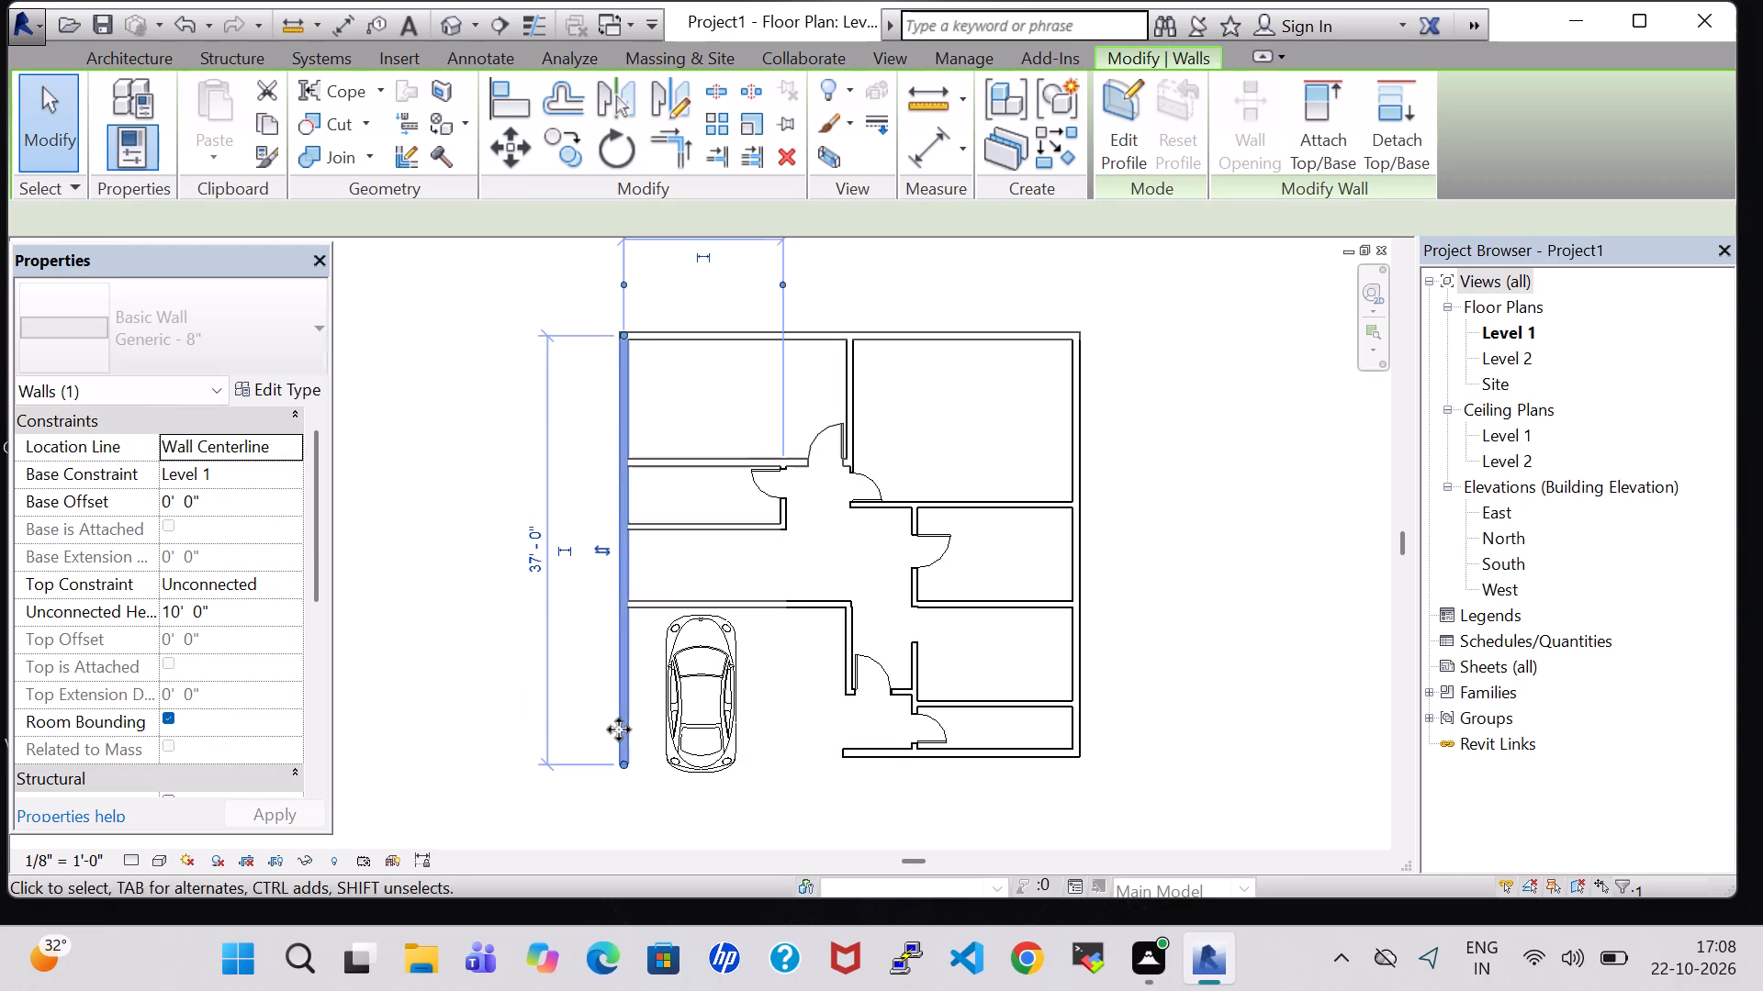
pyautogui.press('Down')
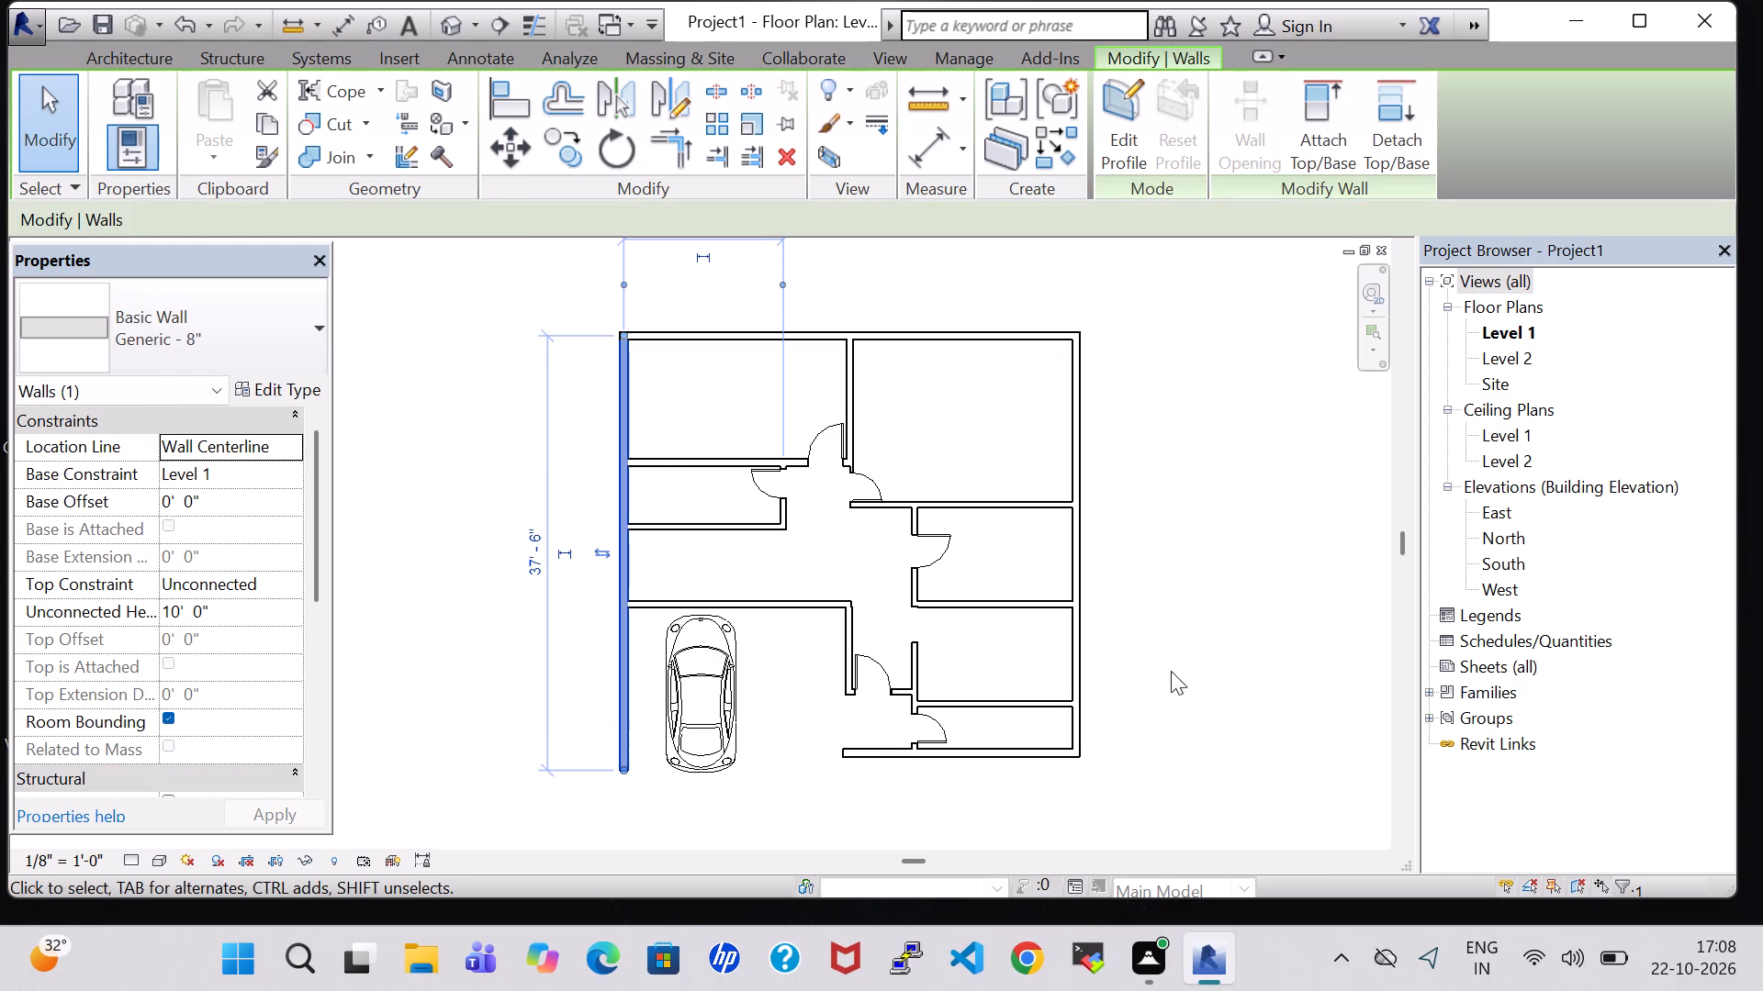
pyautogui.click(1192, 654)
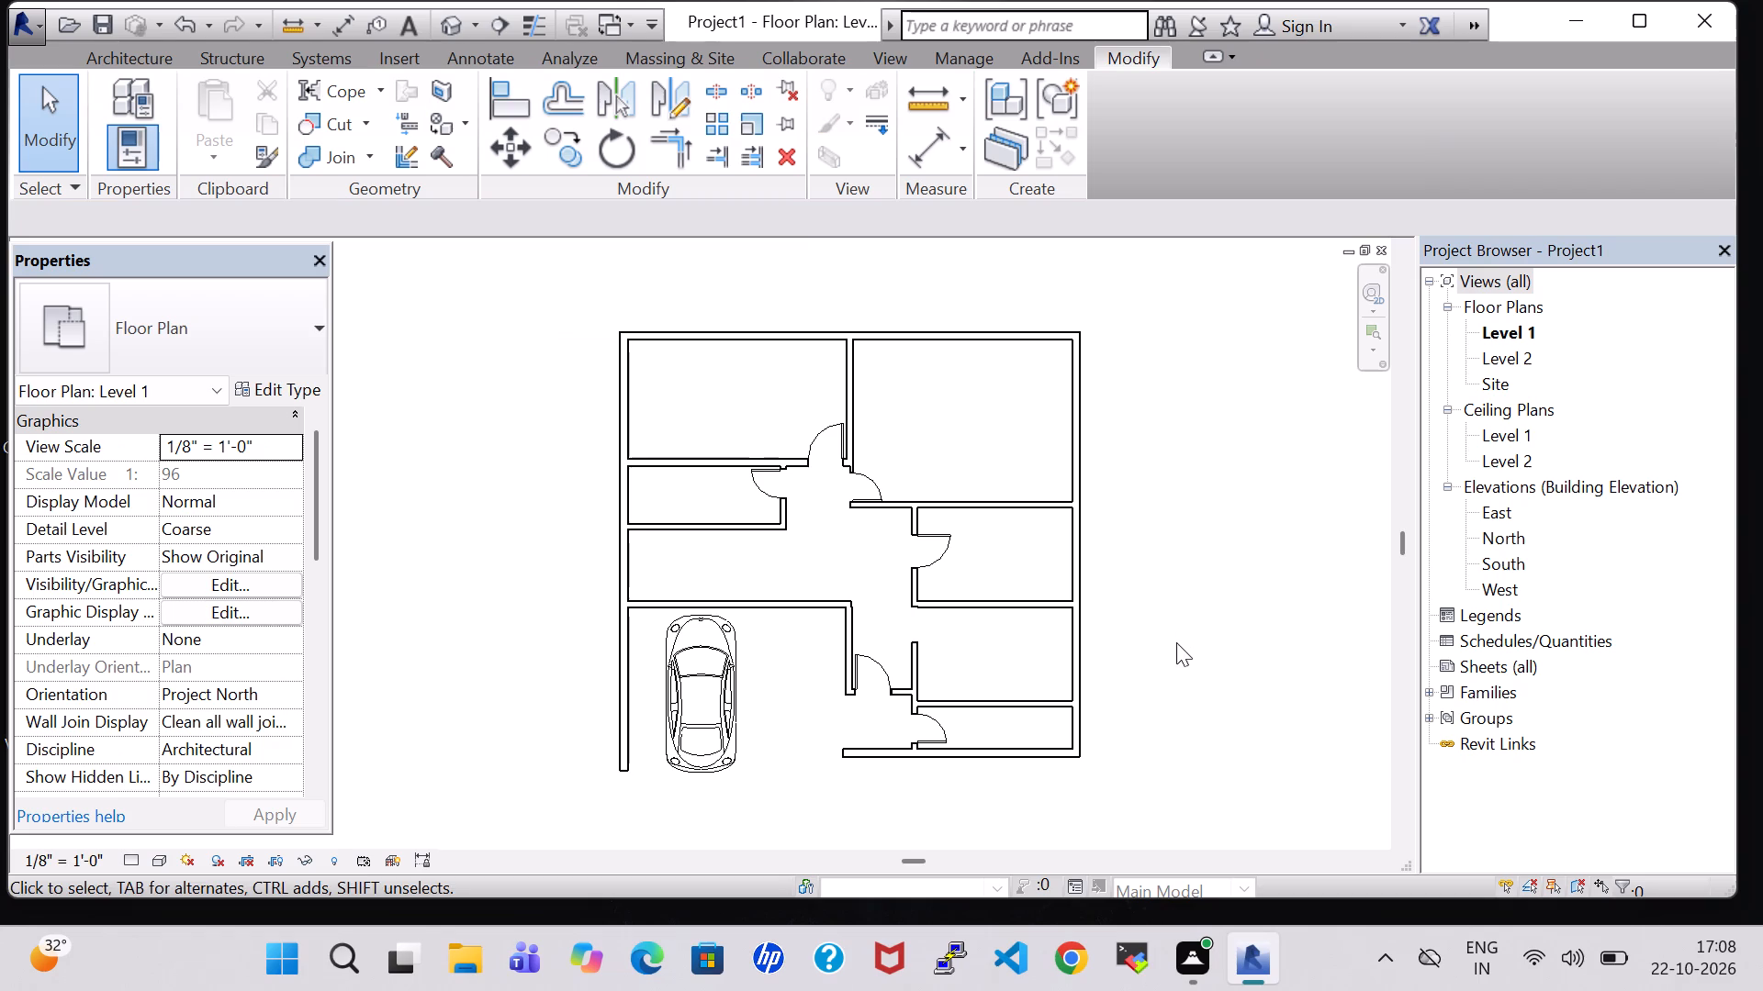
# Nudge the remaining bottom exterior wall down two increments, to 0'-6" from the left exterior wall's lower end.
pyautogui.click(1000, 750)
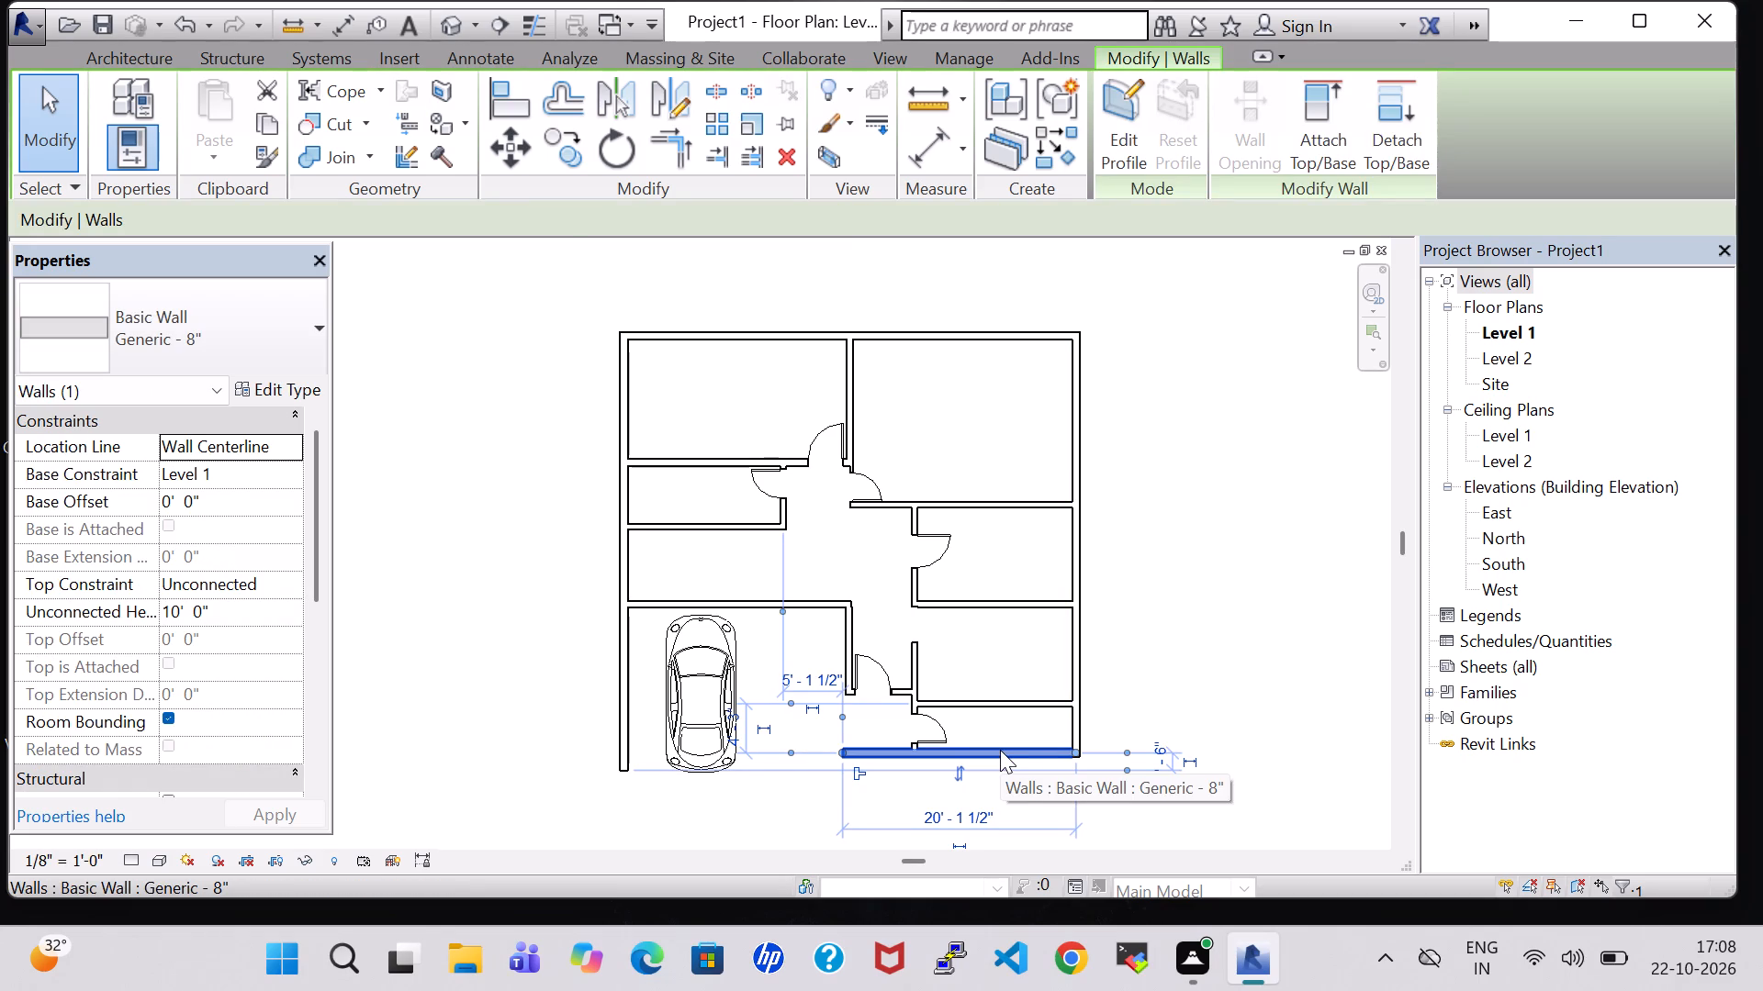
pyautogui.press('Down')
pyautogui.press('Down')
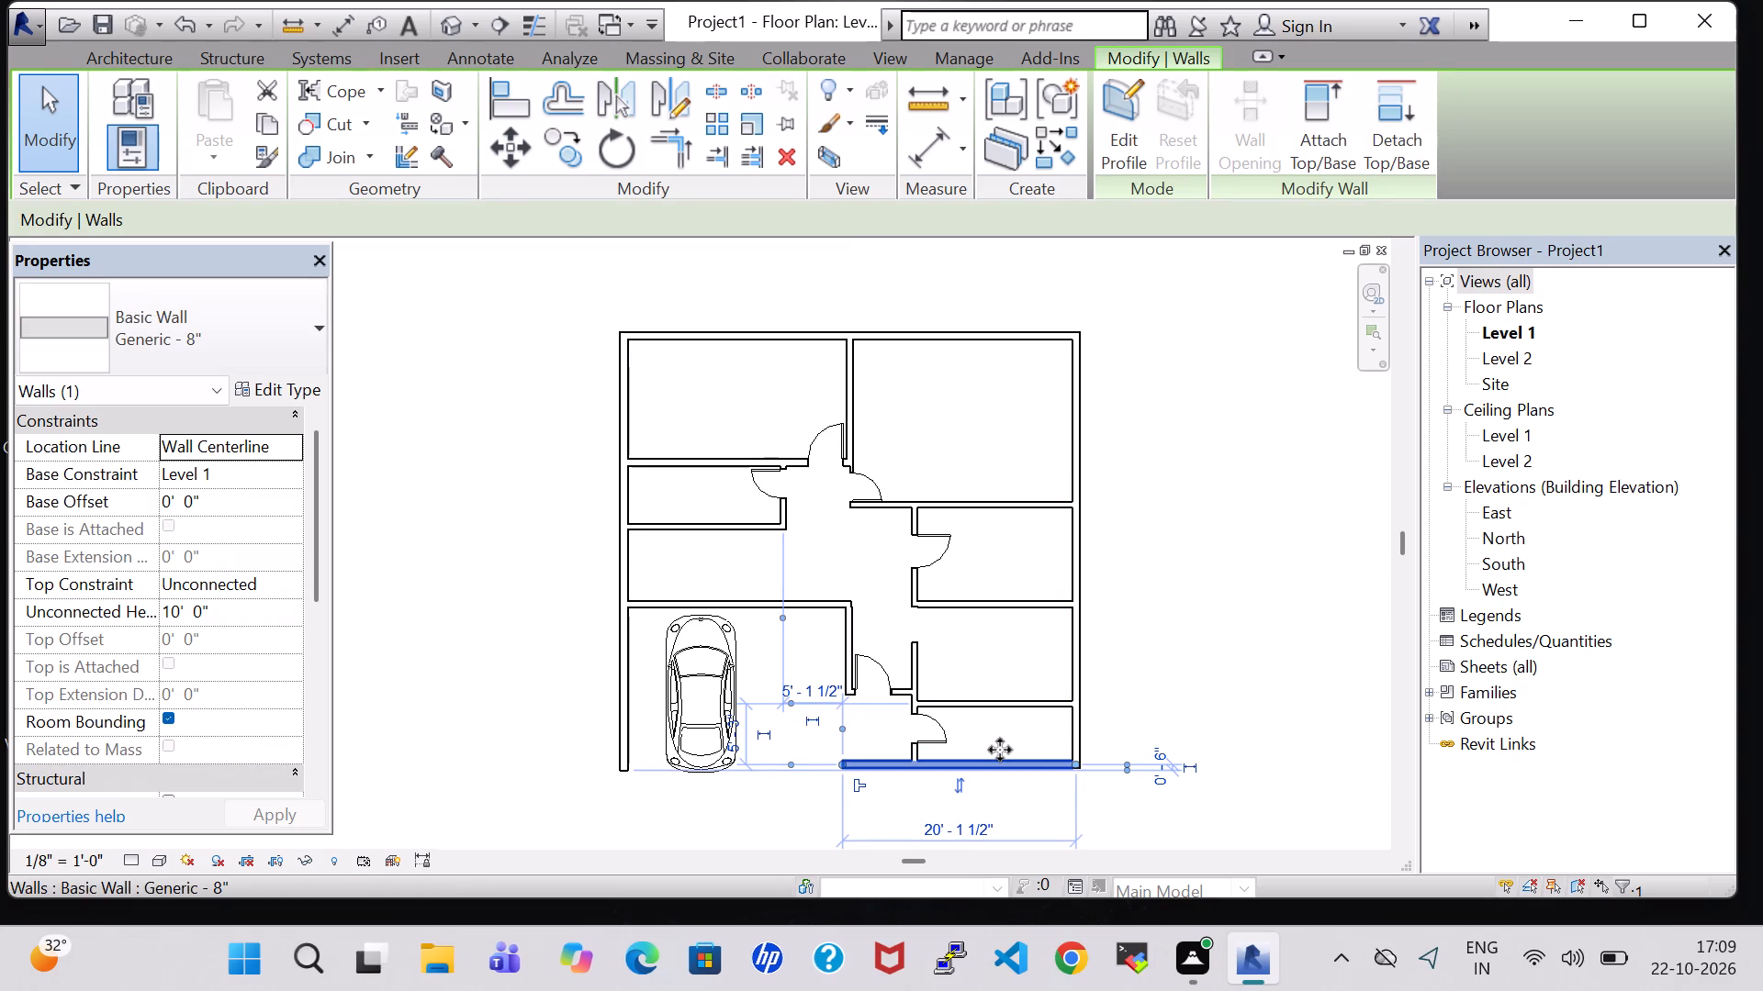
pyautogui.click(1257, 653)
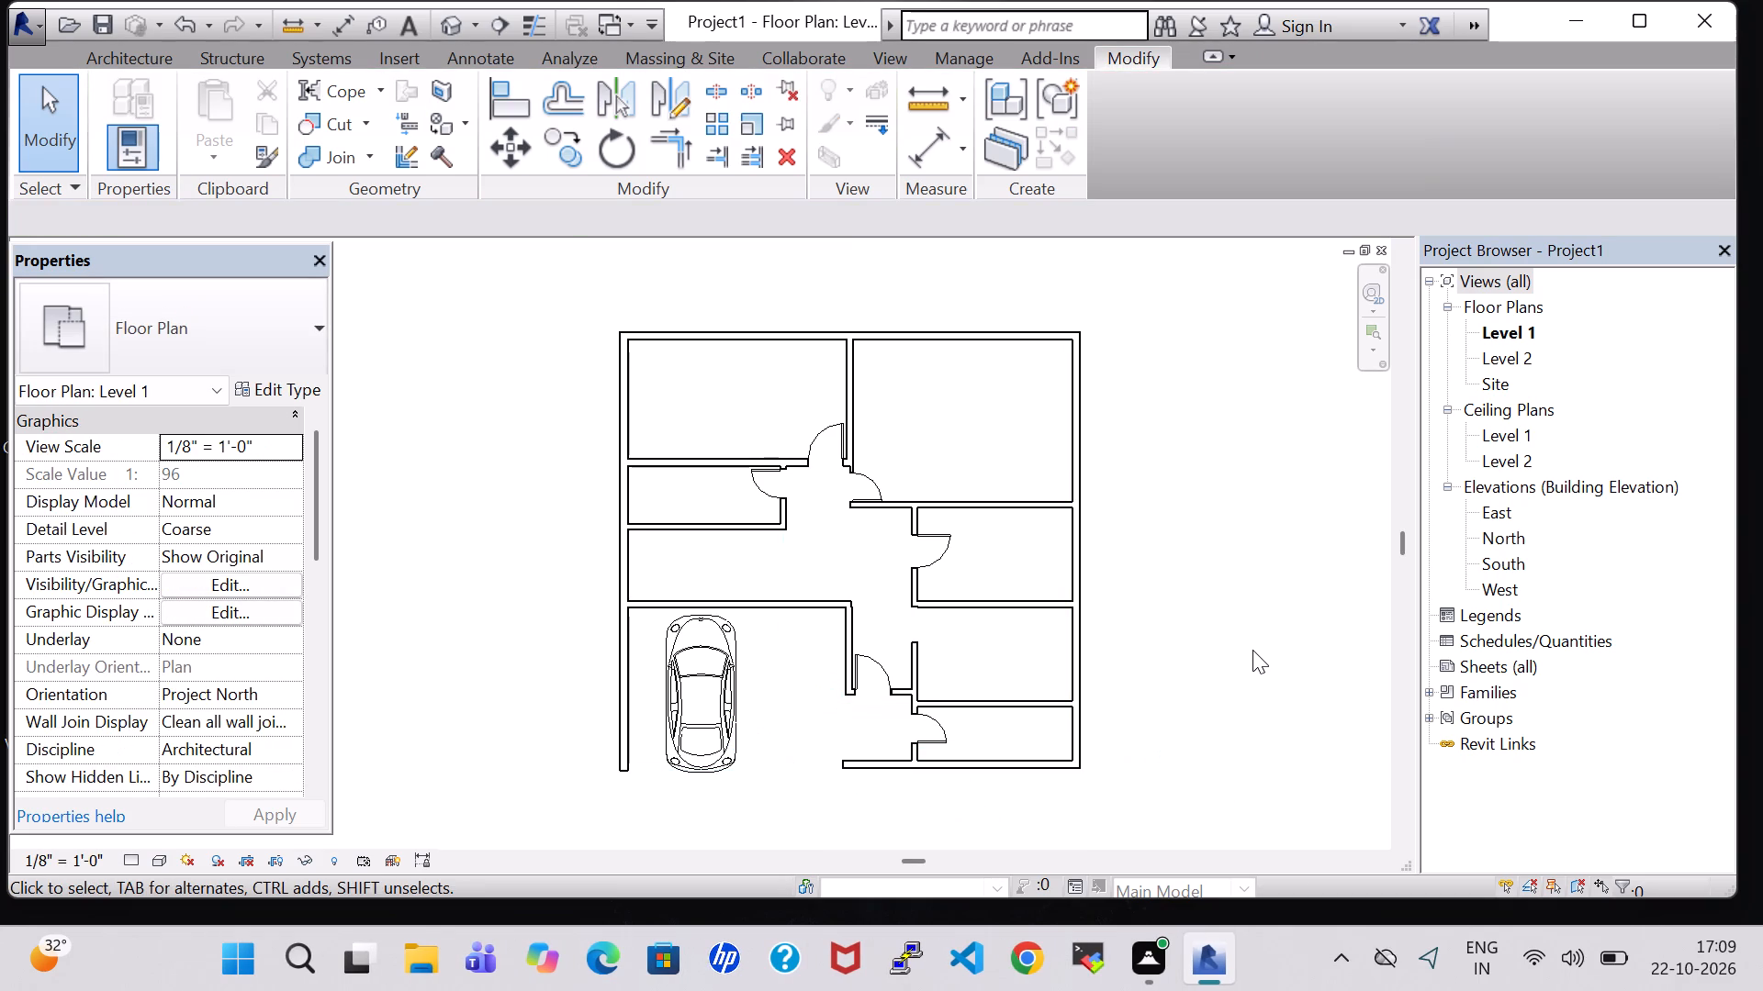
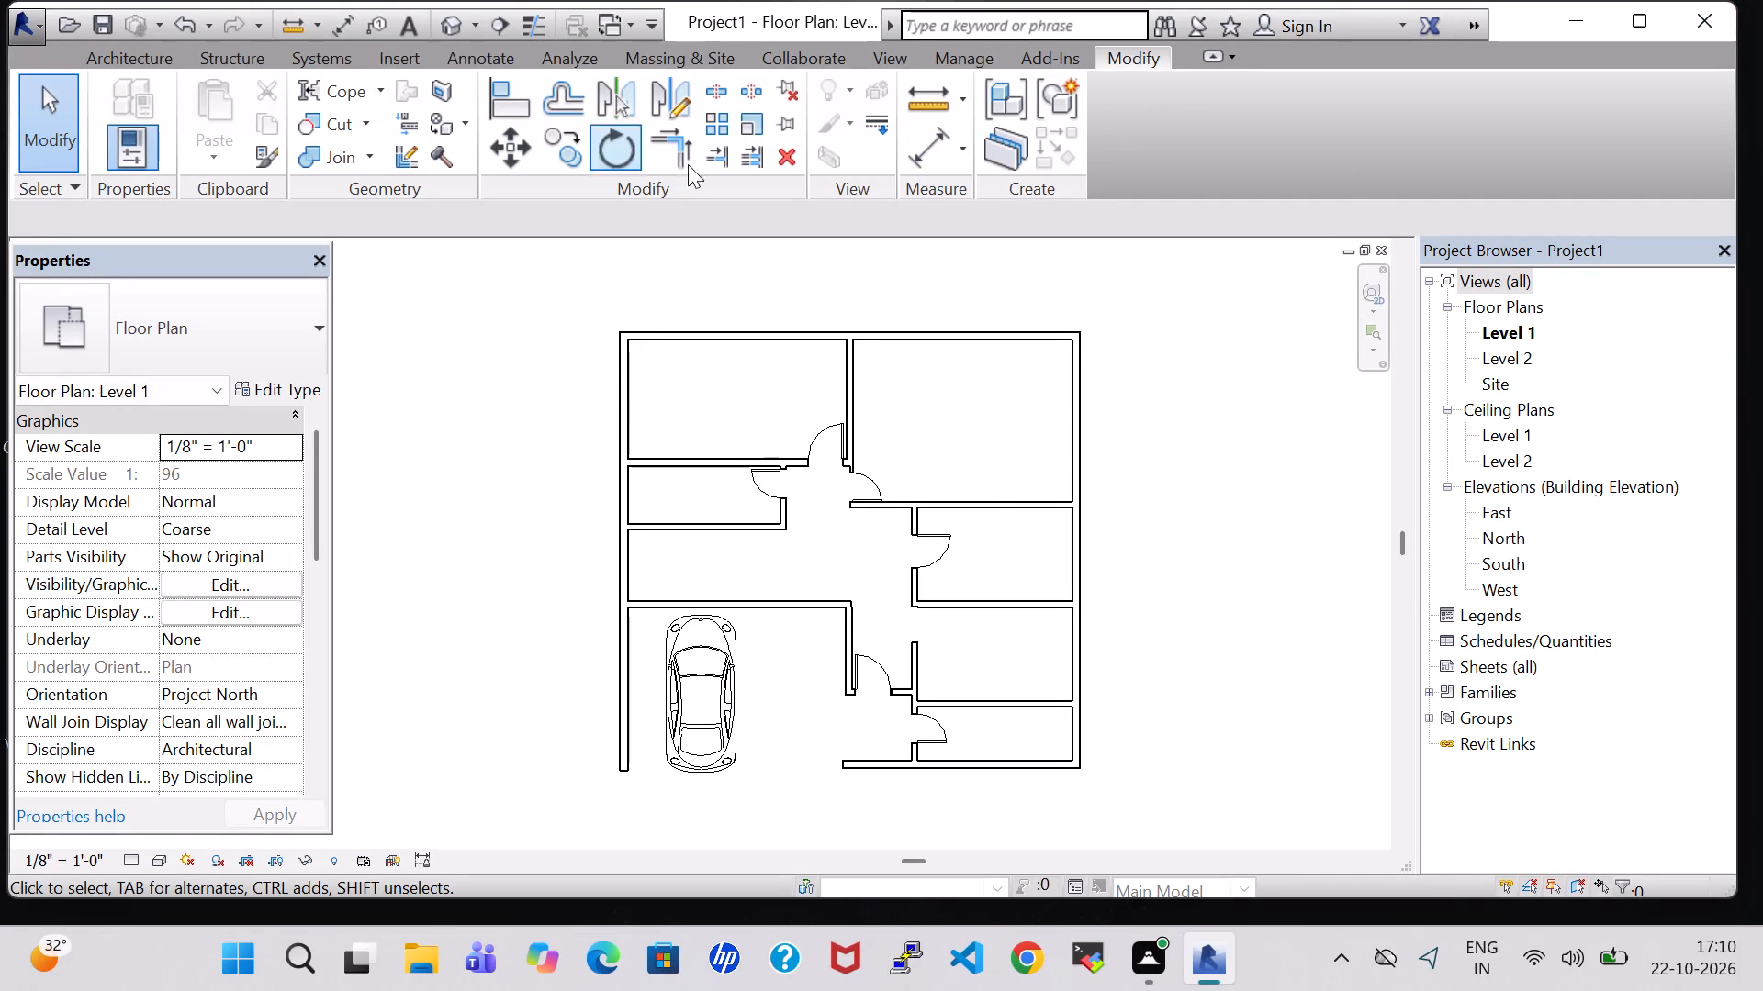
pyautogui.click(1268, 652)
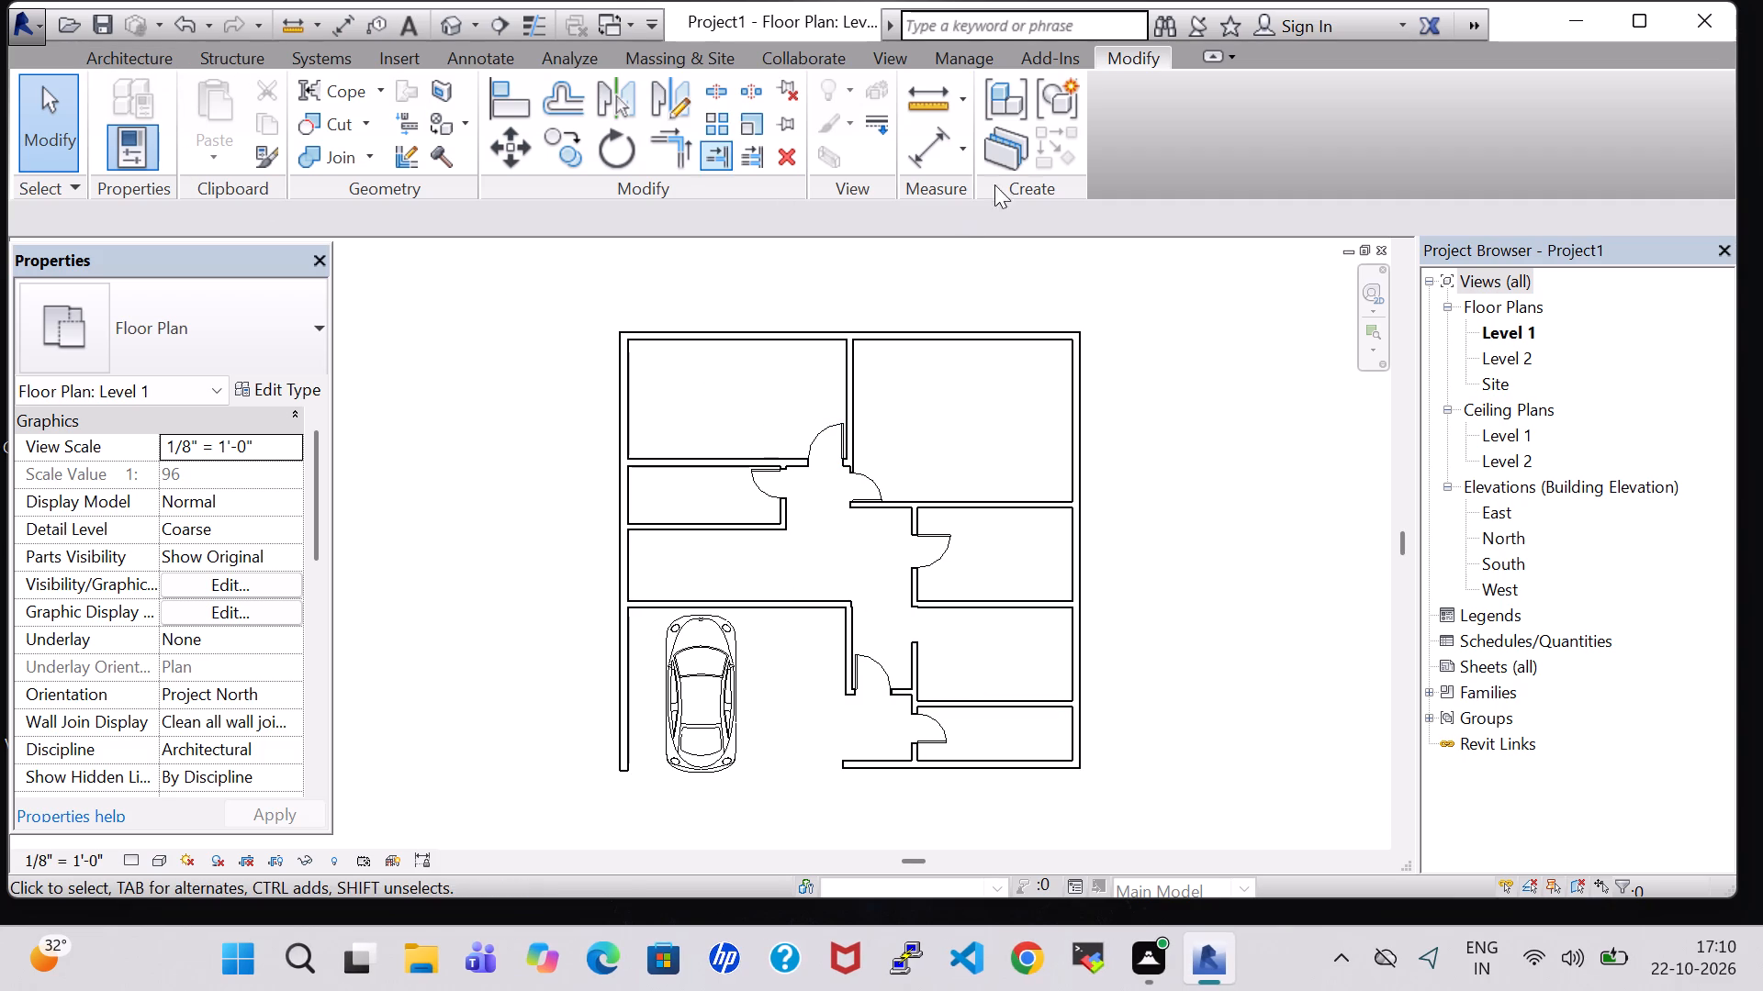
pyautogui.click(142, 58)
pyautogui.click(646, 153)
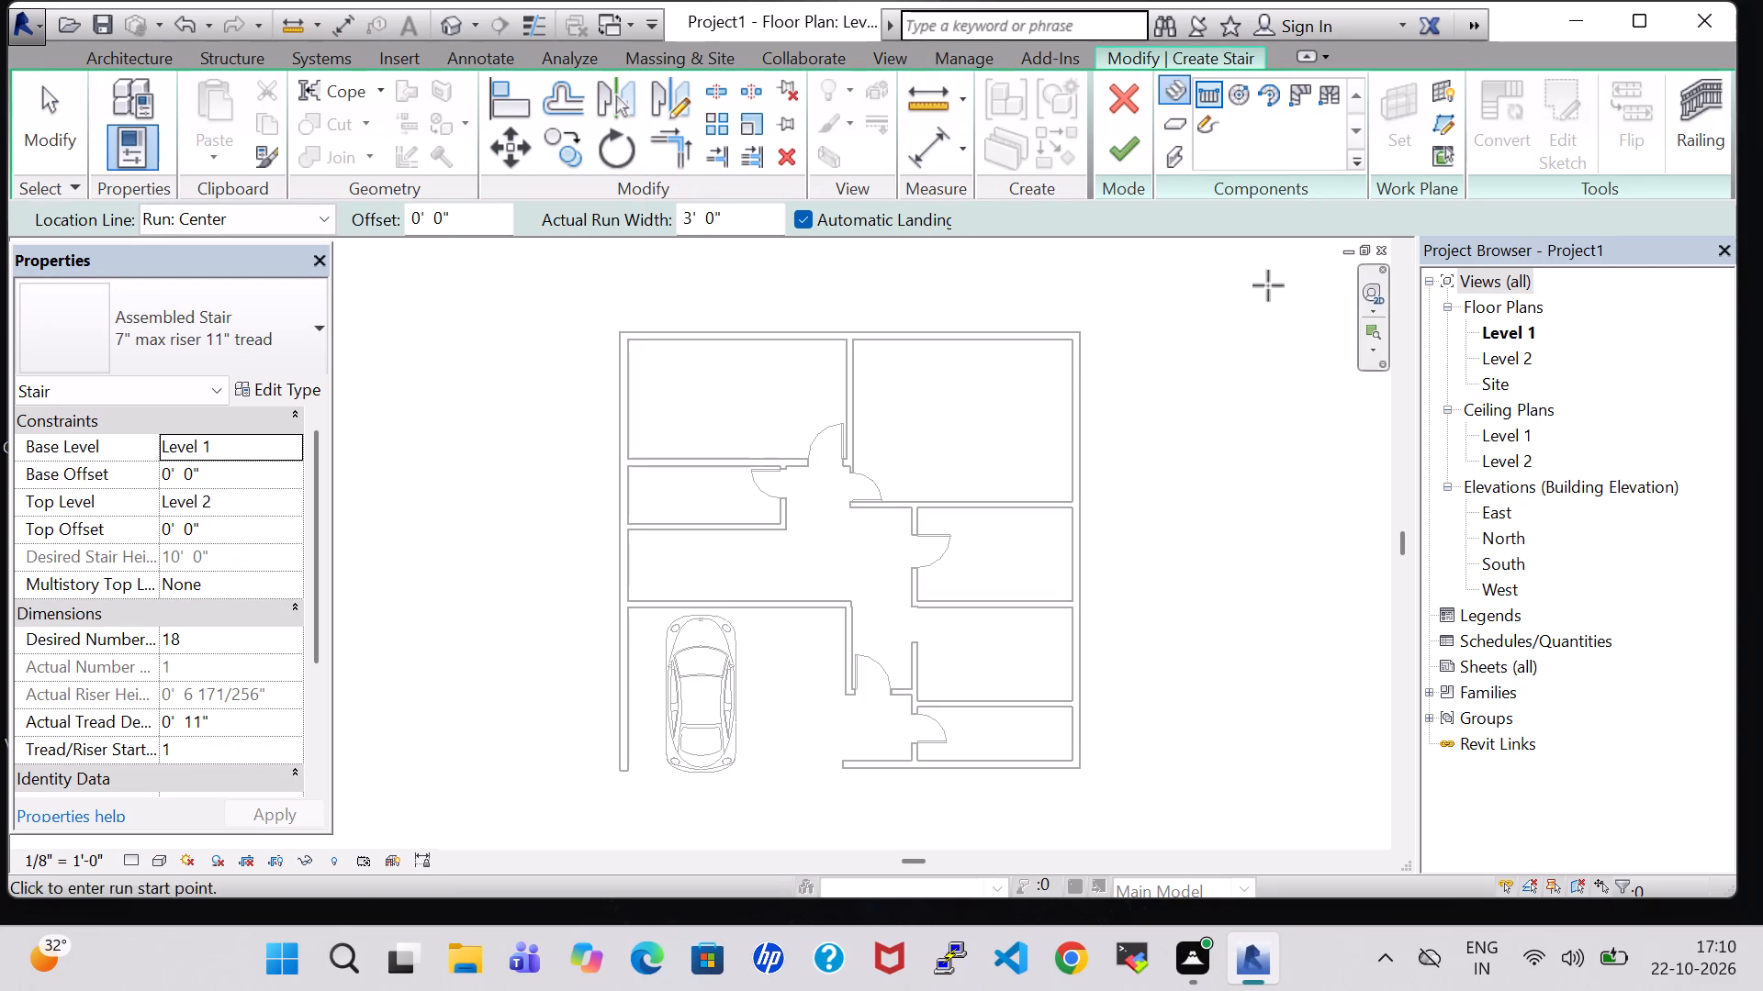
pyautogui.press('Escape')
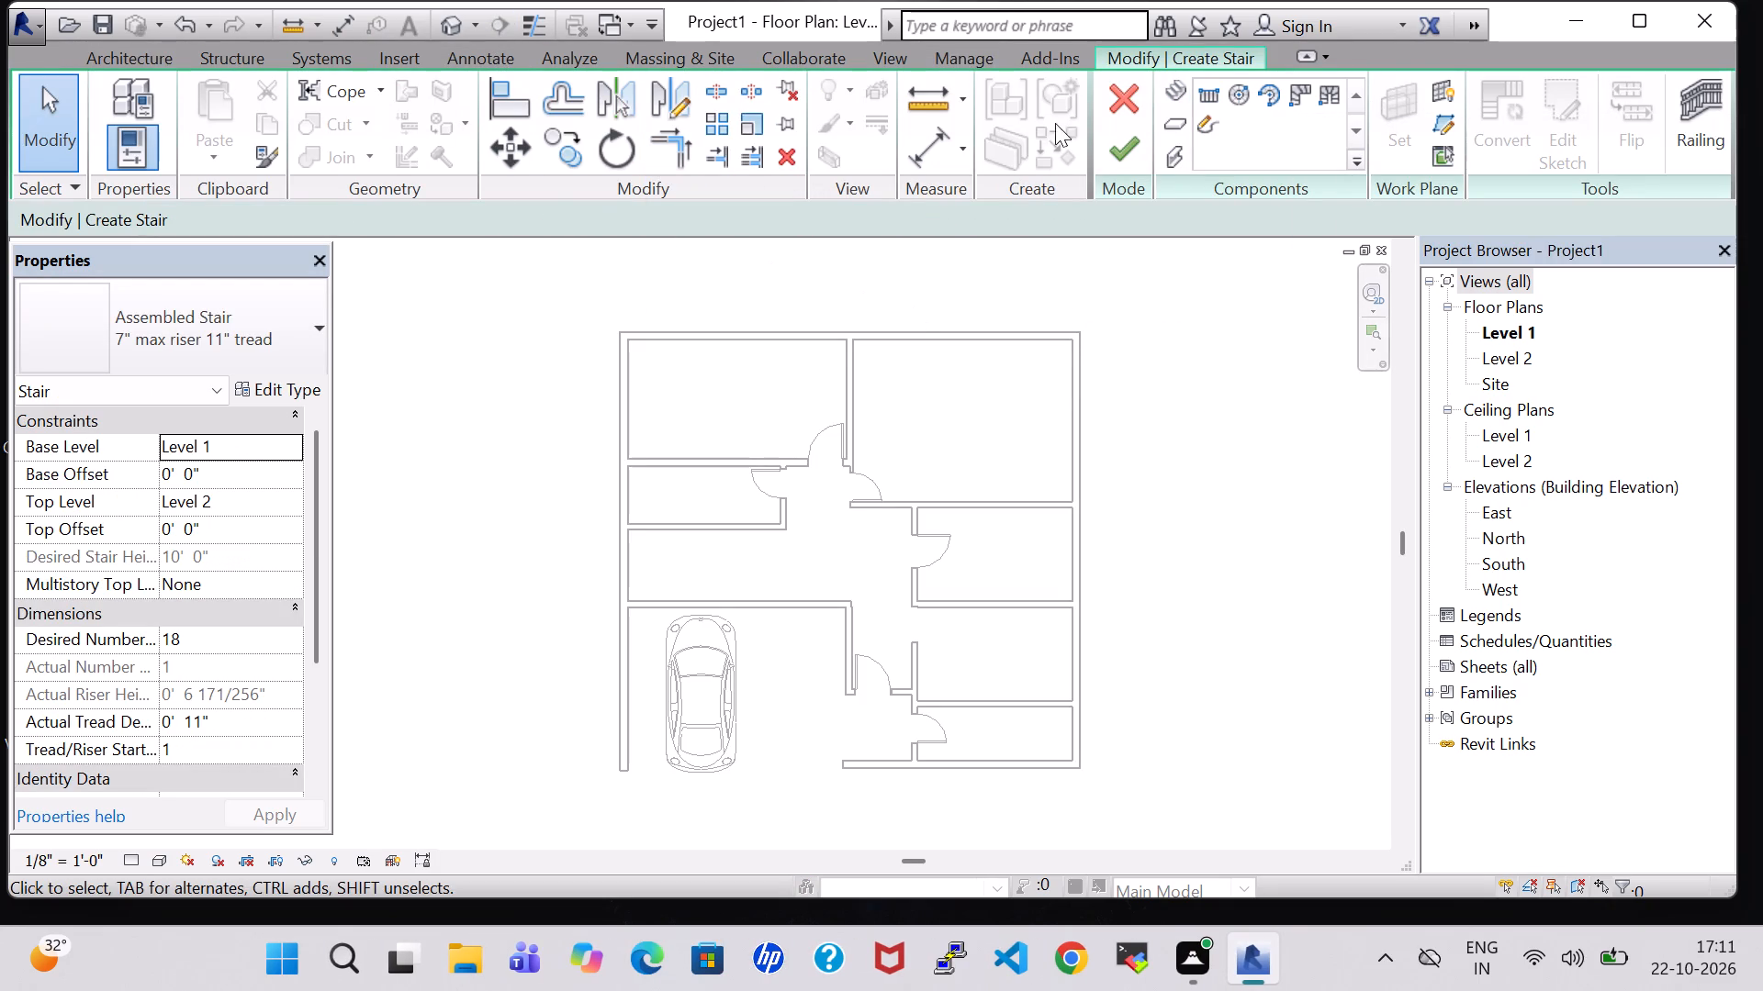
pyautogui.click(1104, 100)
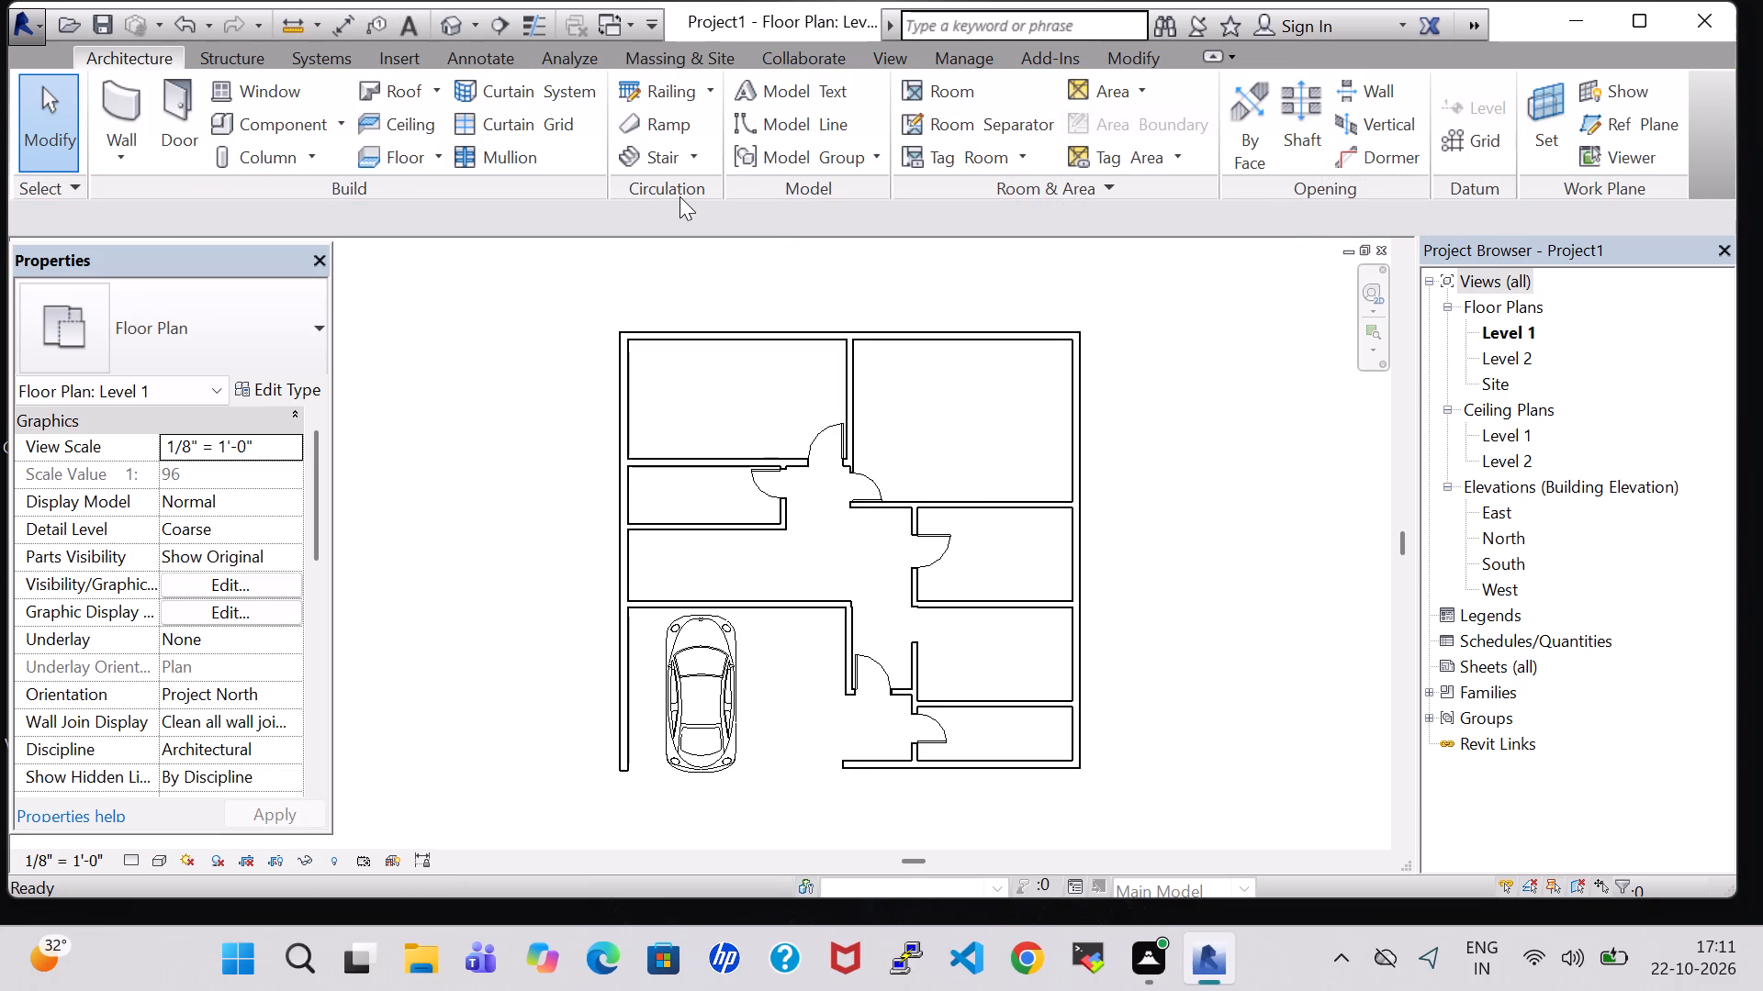
# Start placing a window and load the Casement 3x3 with Trim family from the library's Windows folder.
pyautogui.click(247, 89)
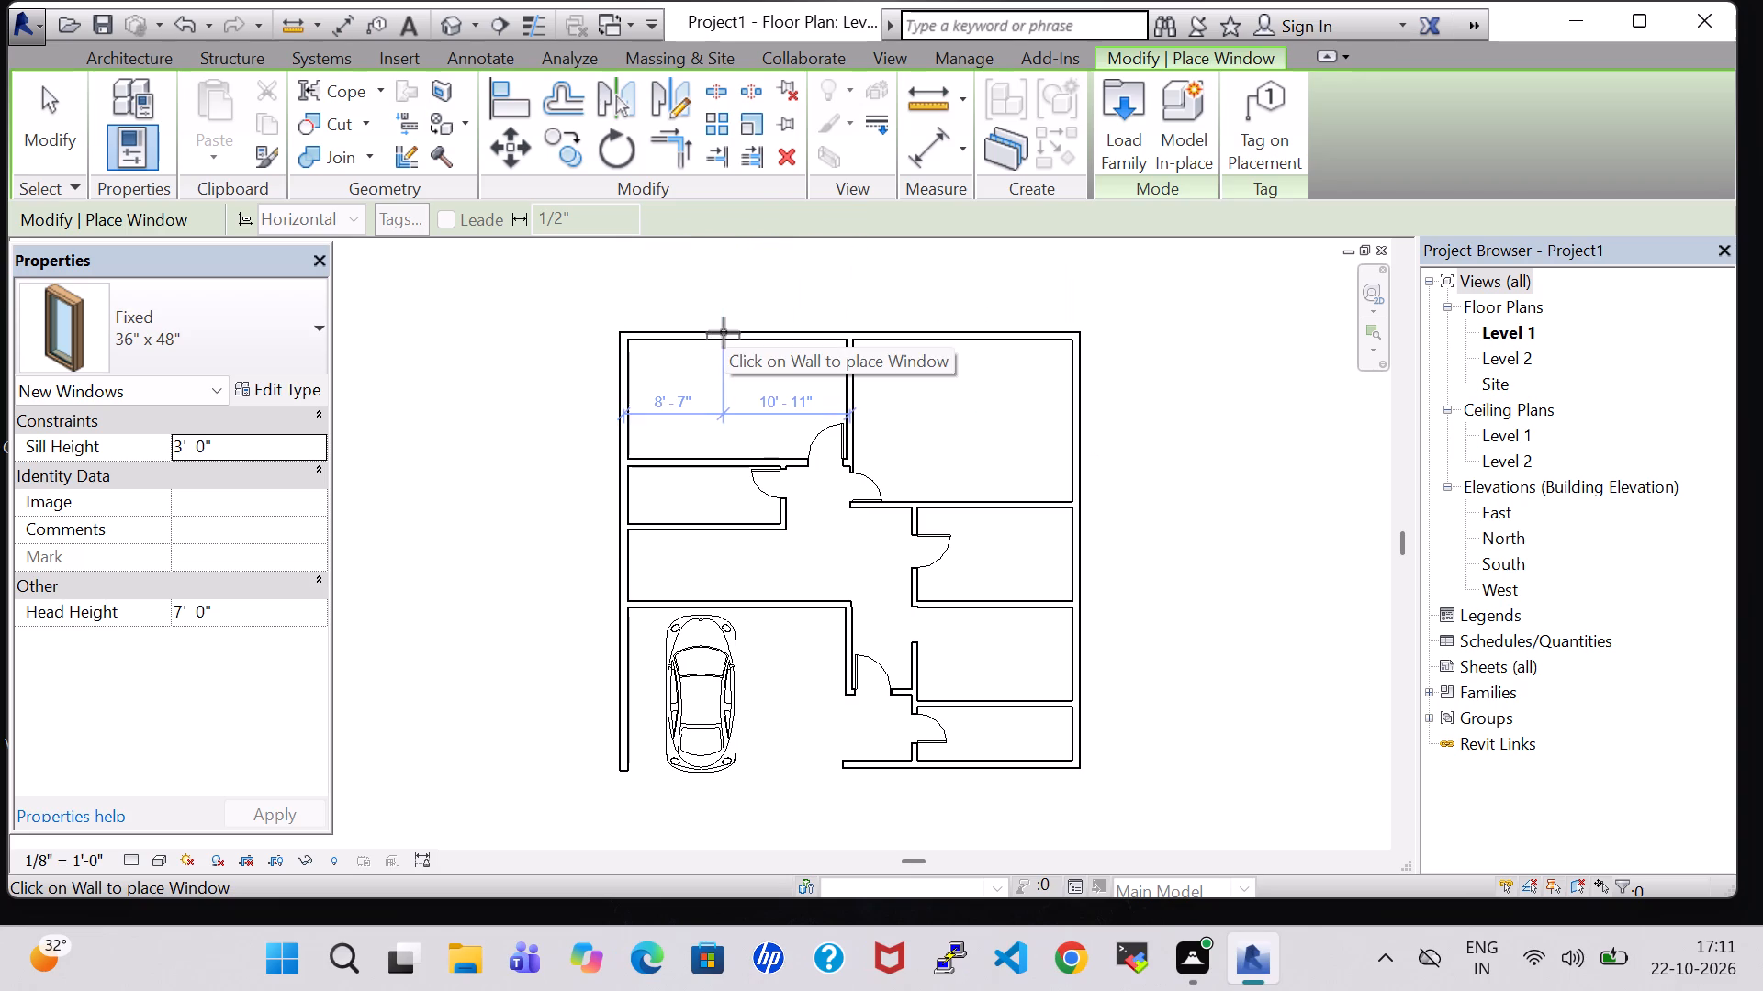
pyautogui.click(1140, 119)
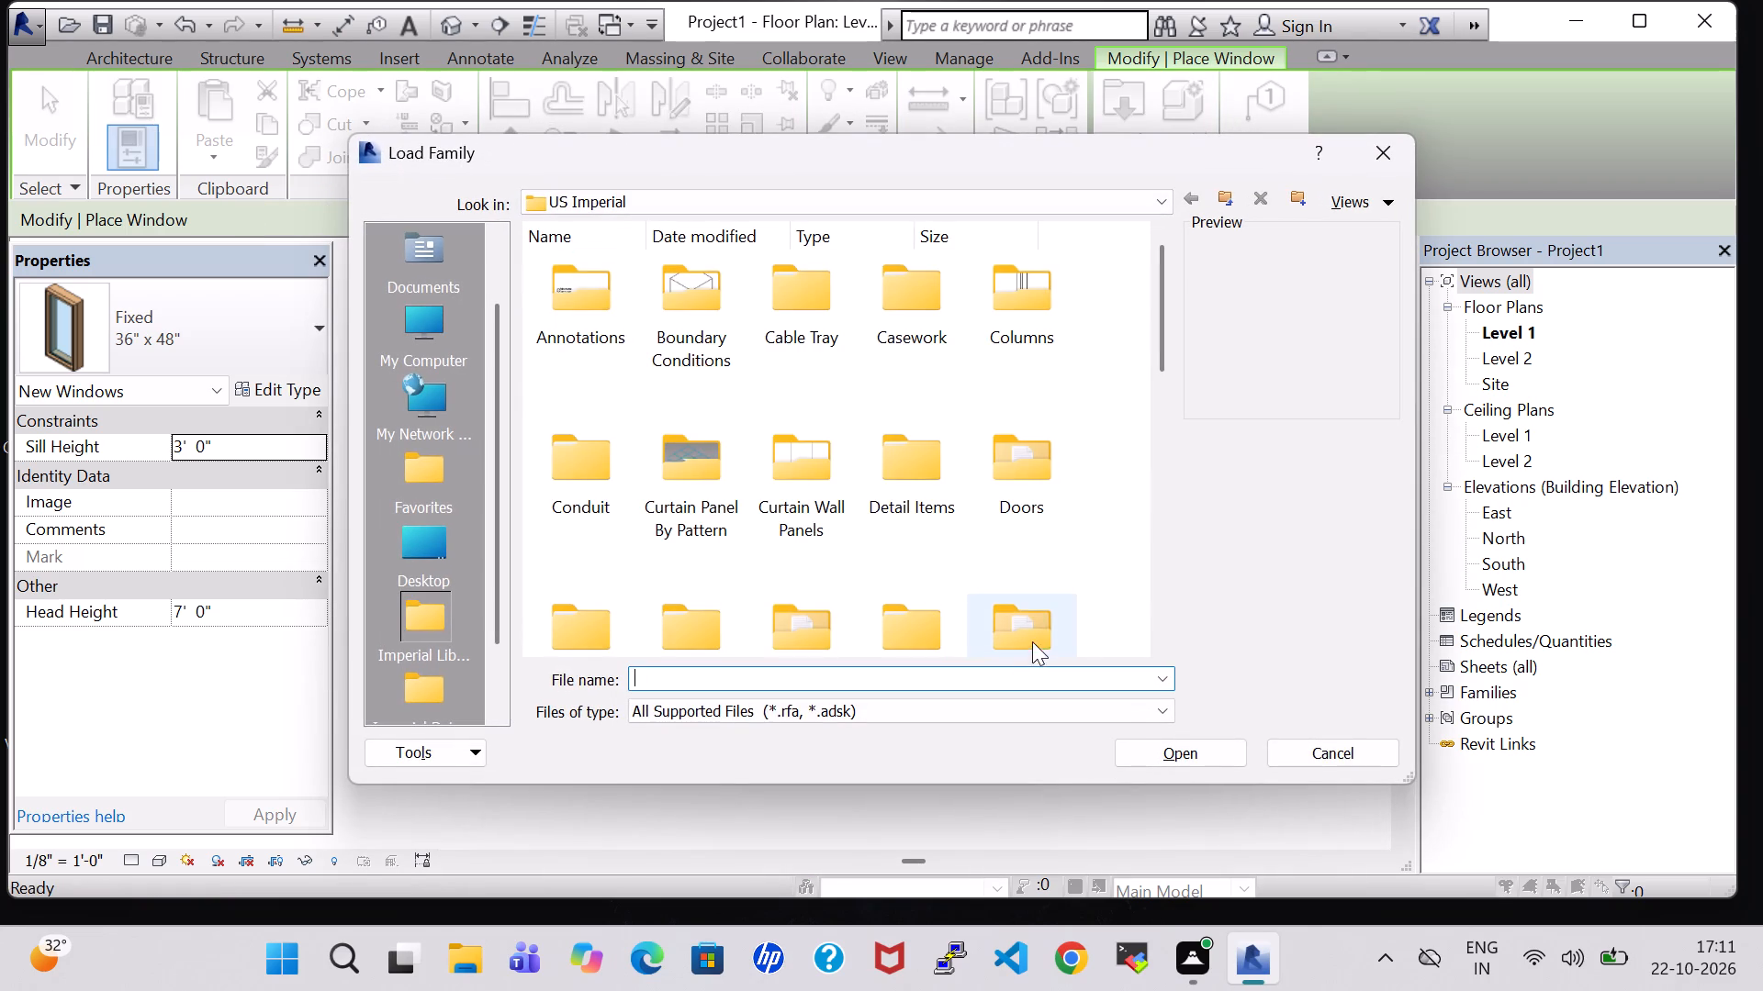
pyautogui.click(1007, 627)
pyautogui.press('w')
pyautogui.doubleClick(826, 558)
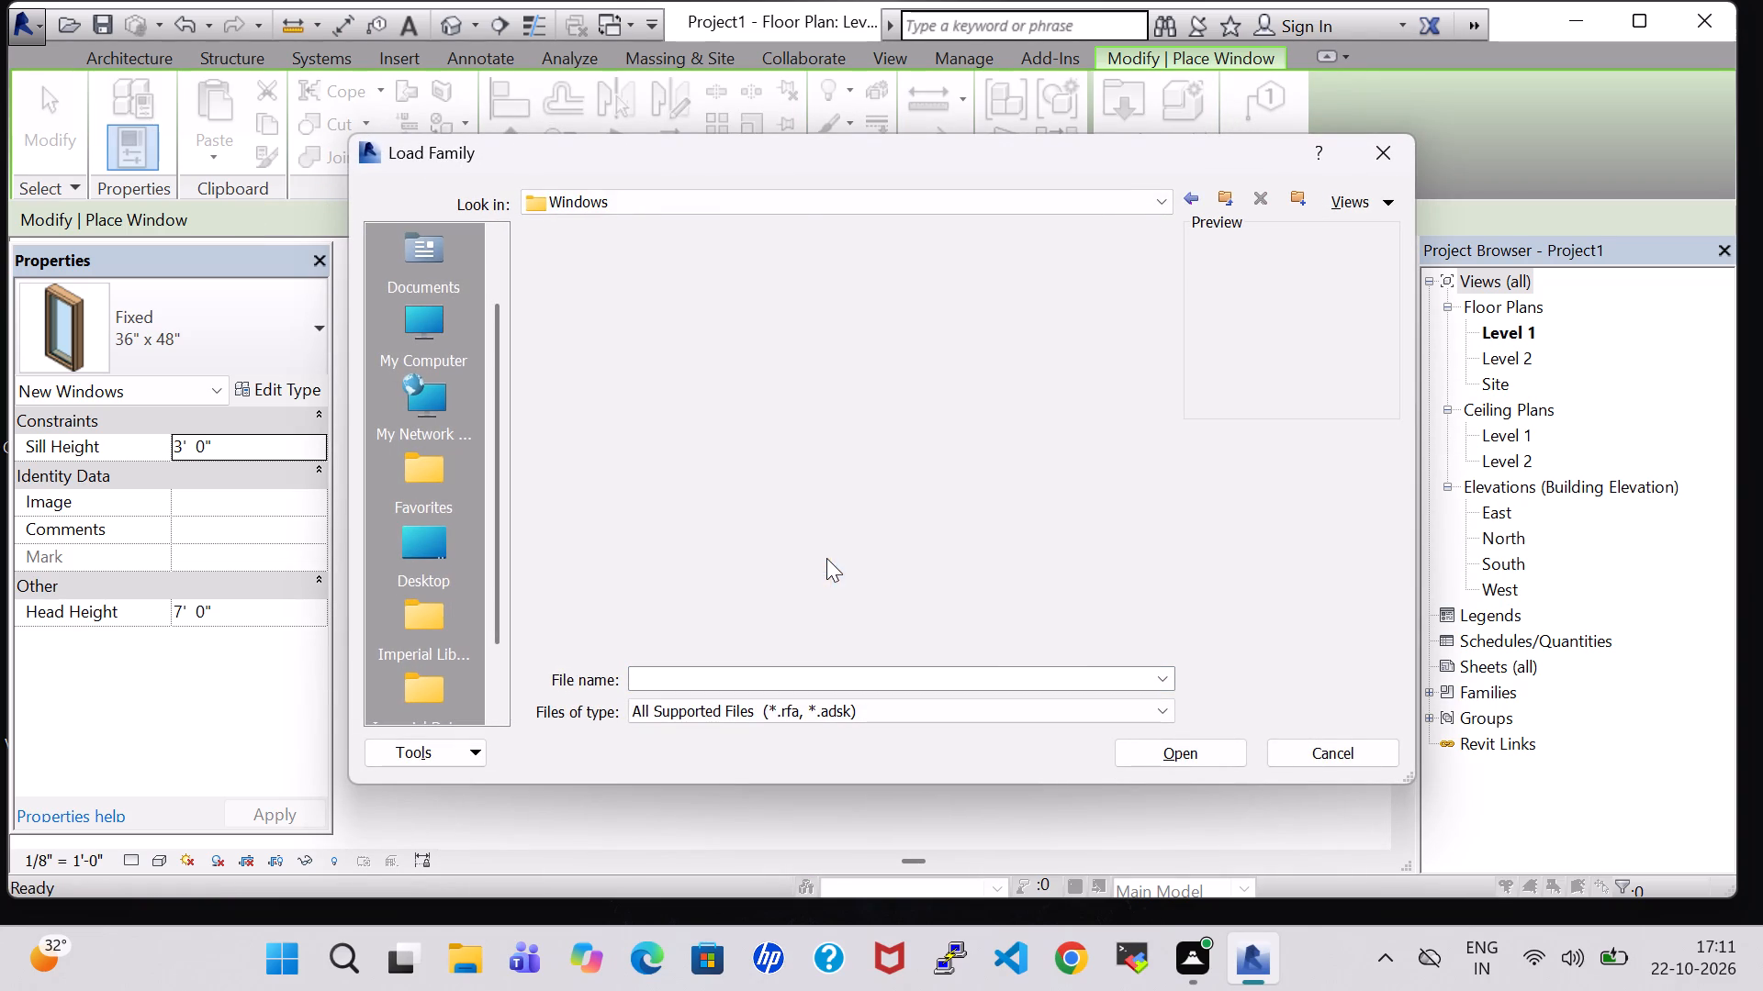
pyautogui.click(794, 311)
pyautogui.click(1162, 758)
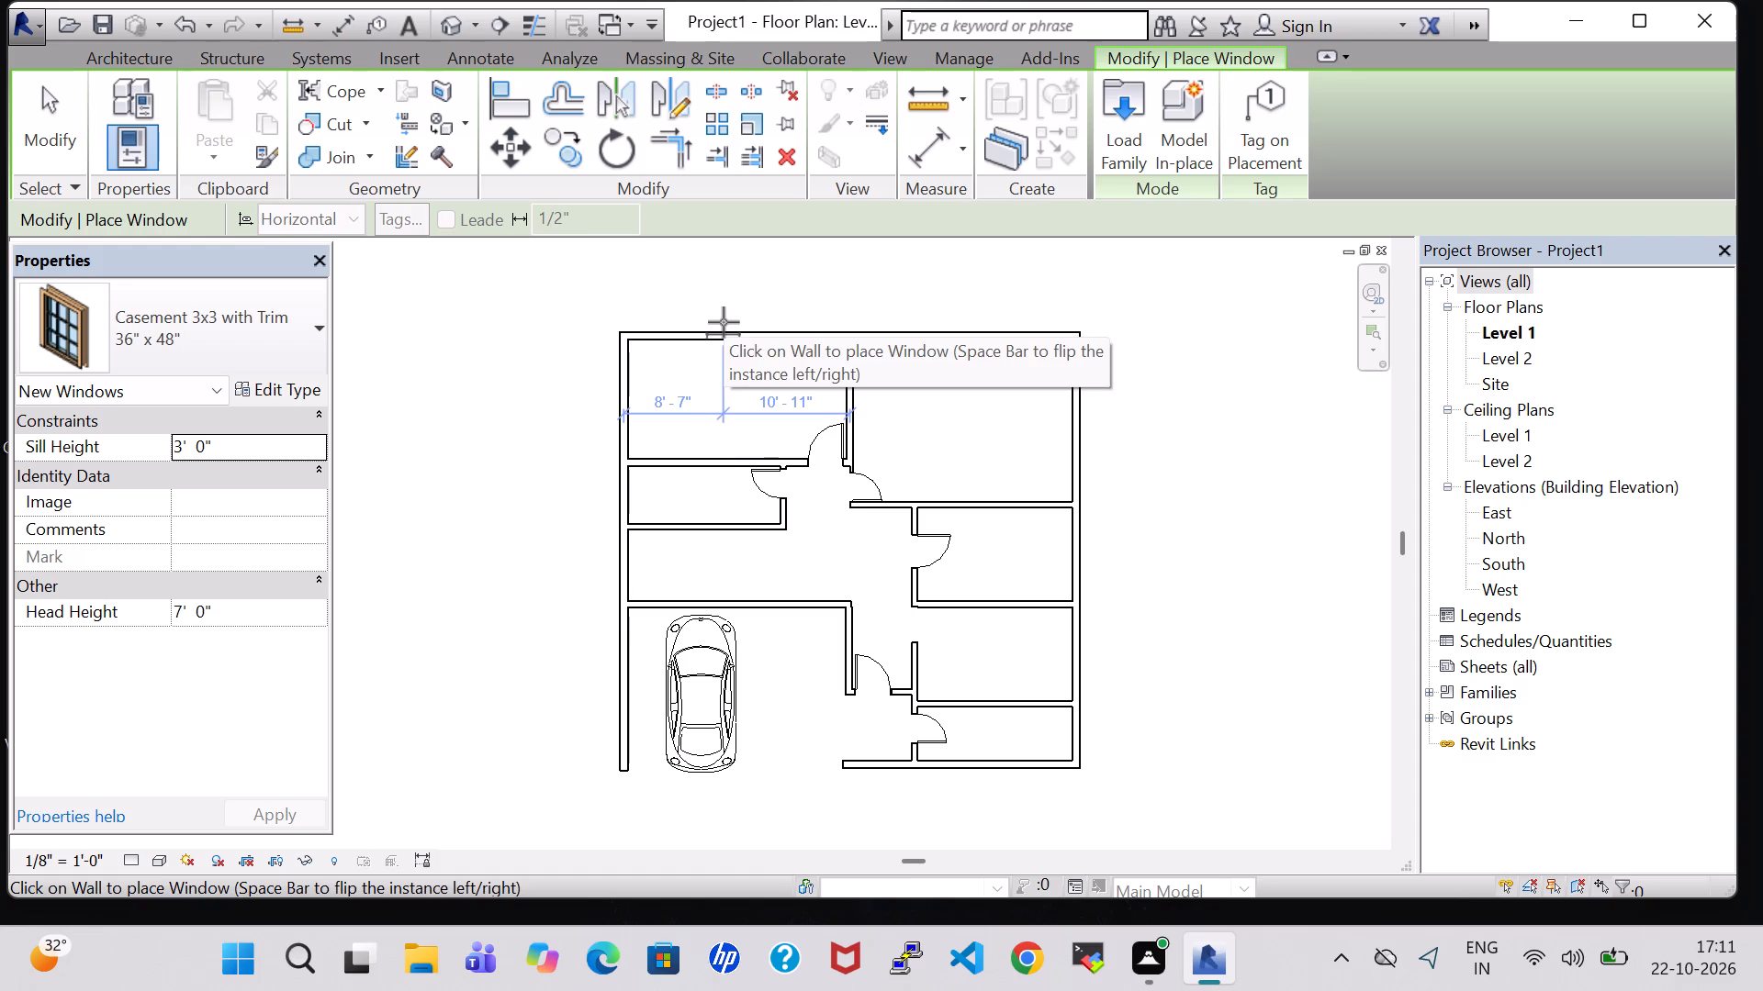
# Place 36" x 48" casement windows in both upper rooms' top exterior walls and in the right exterior wall of the two middle-right rooms.
pyautogui.click(730, 322)
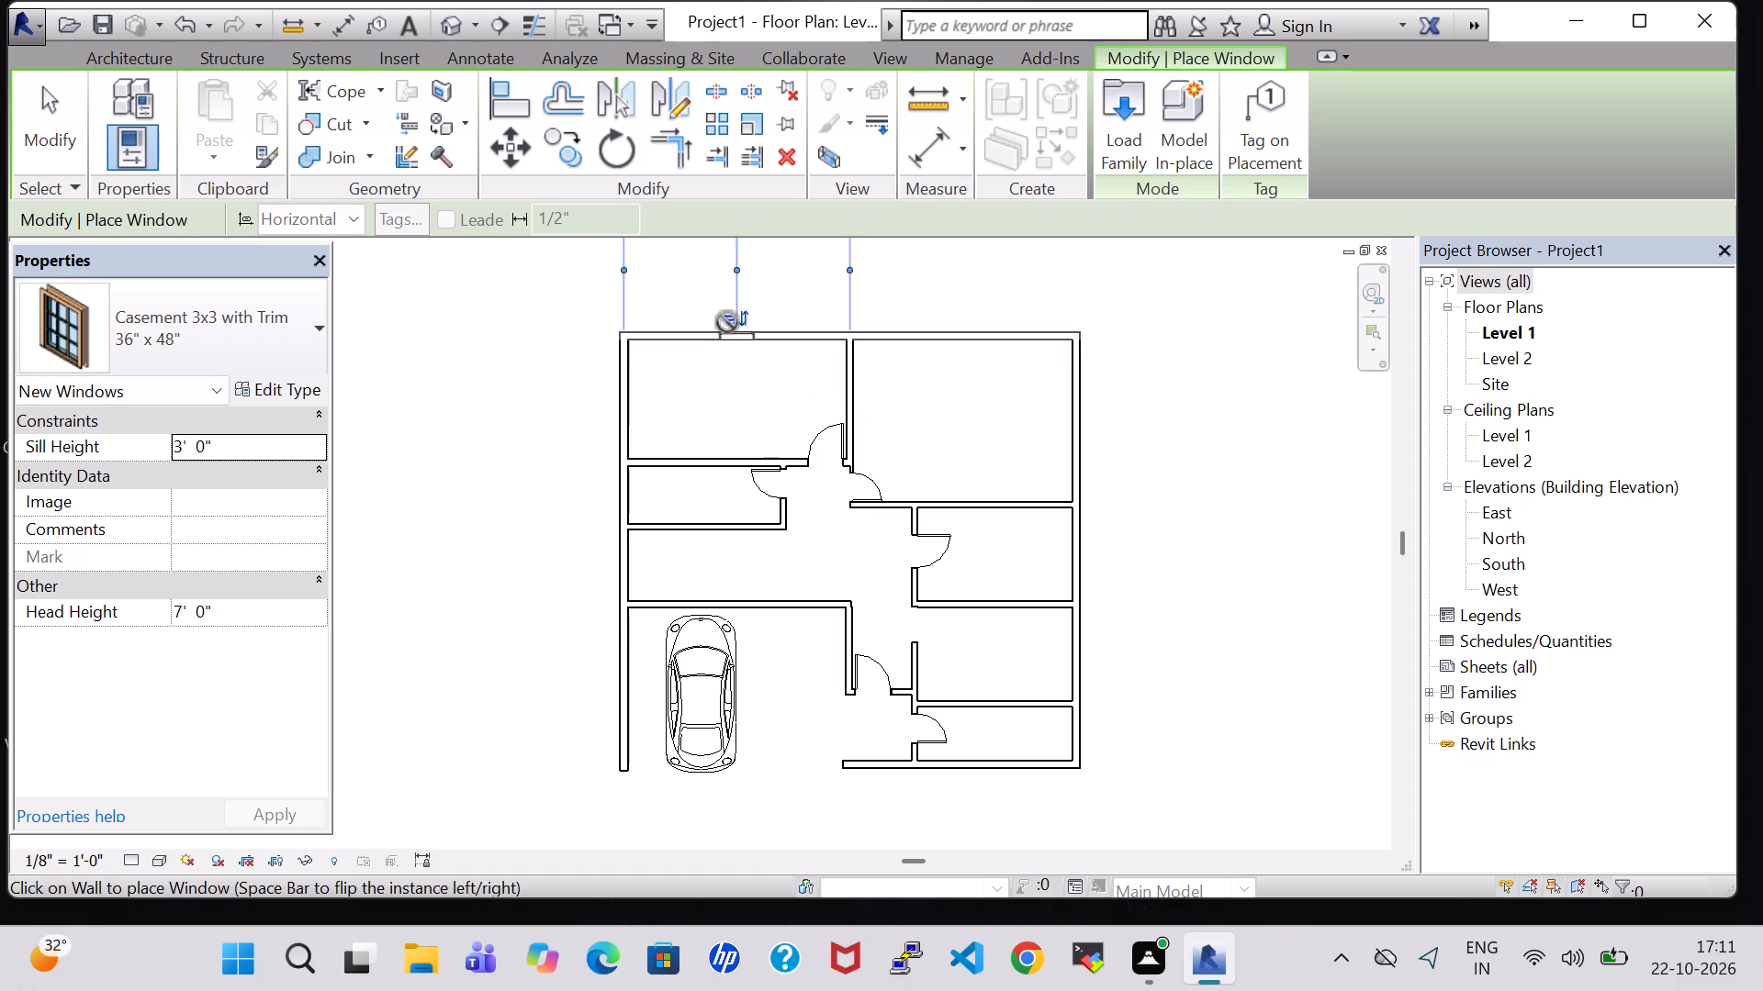
pyautogui.click(968, 334)
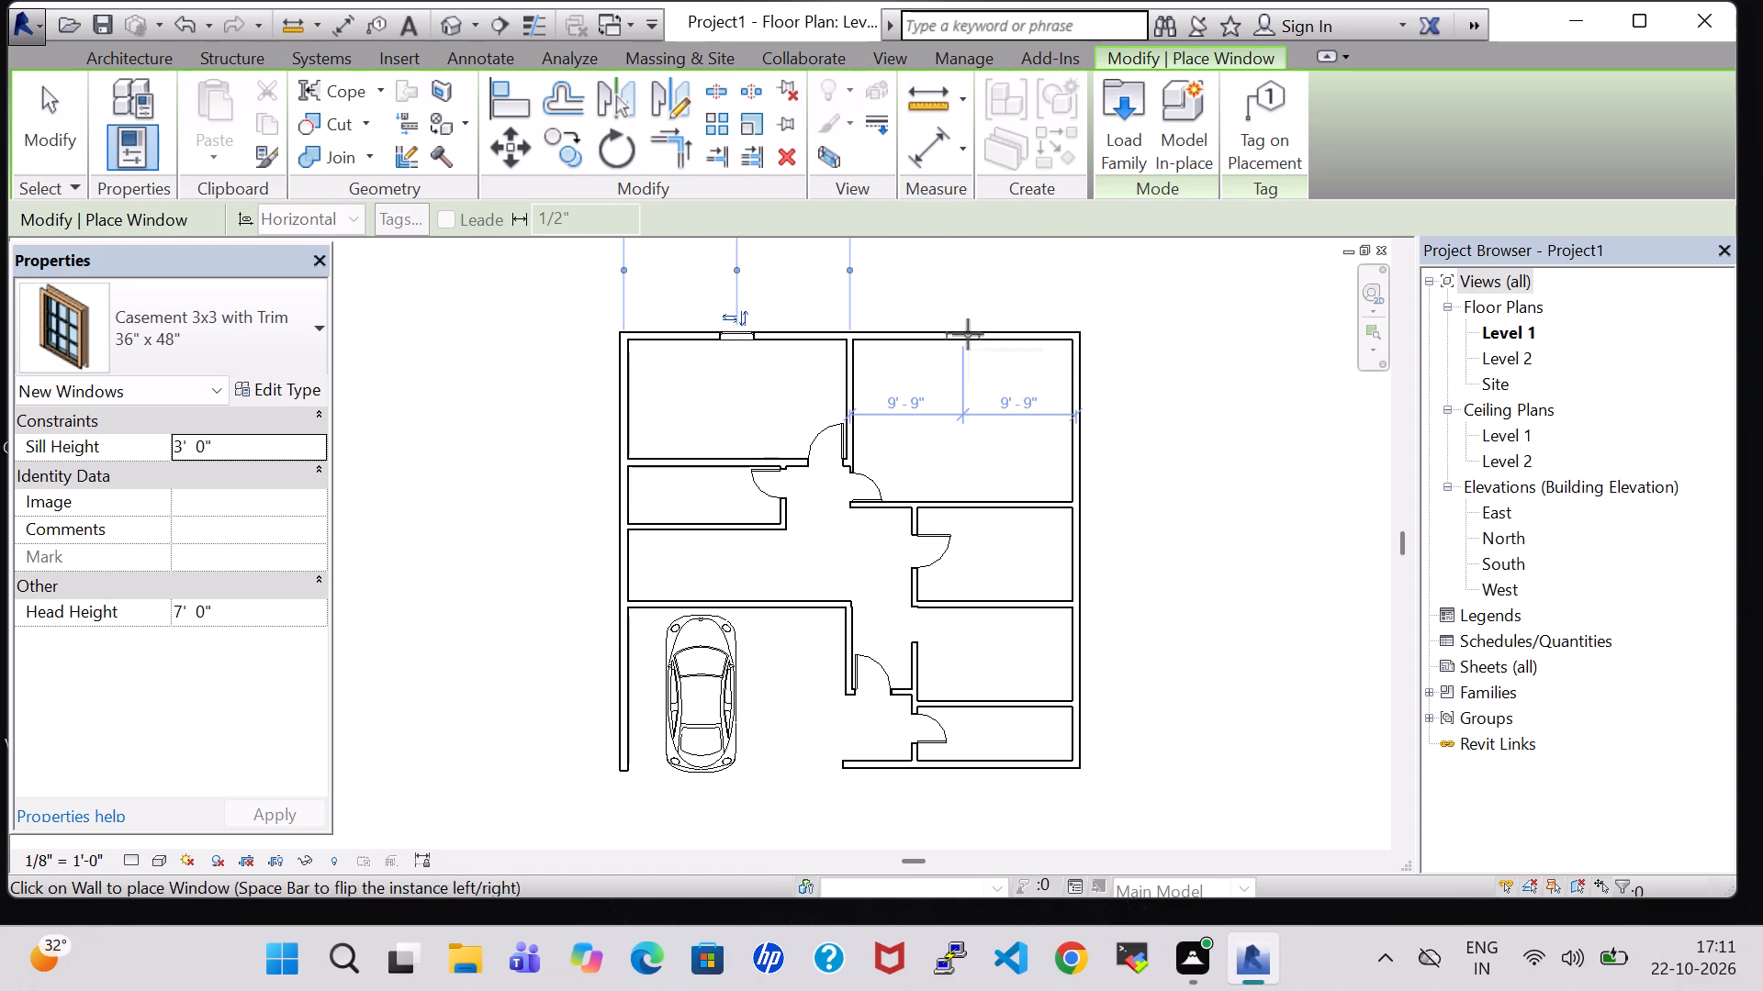
pyautogui.click(1077, 548)
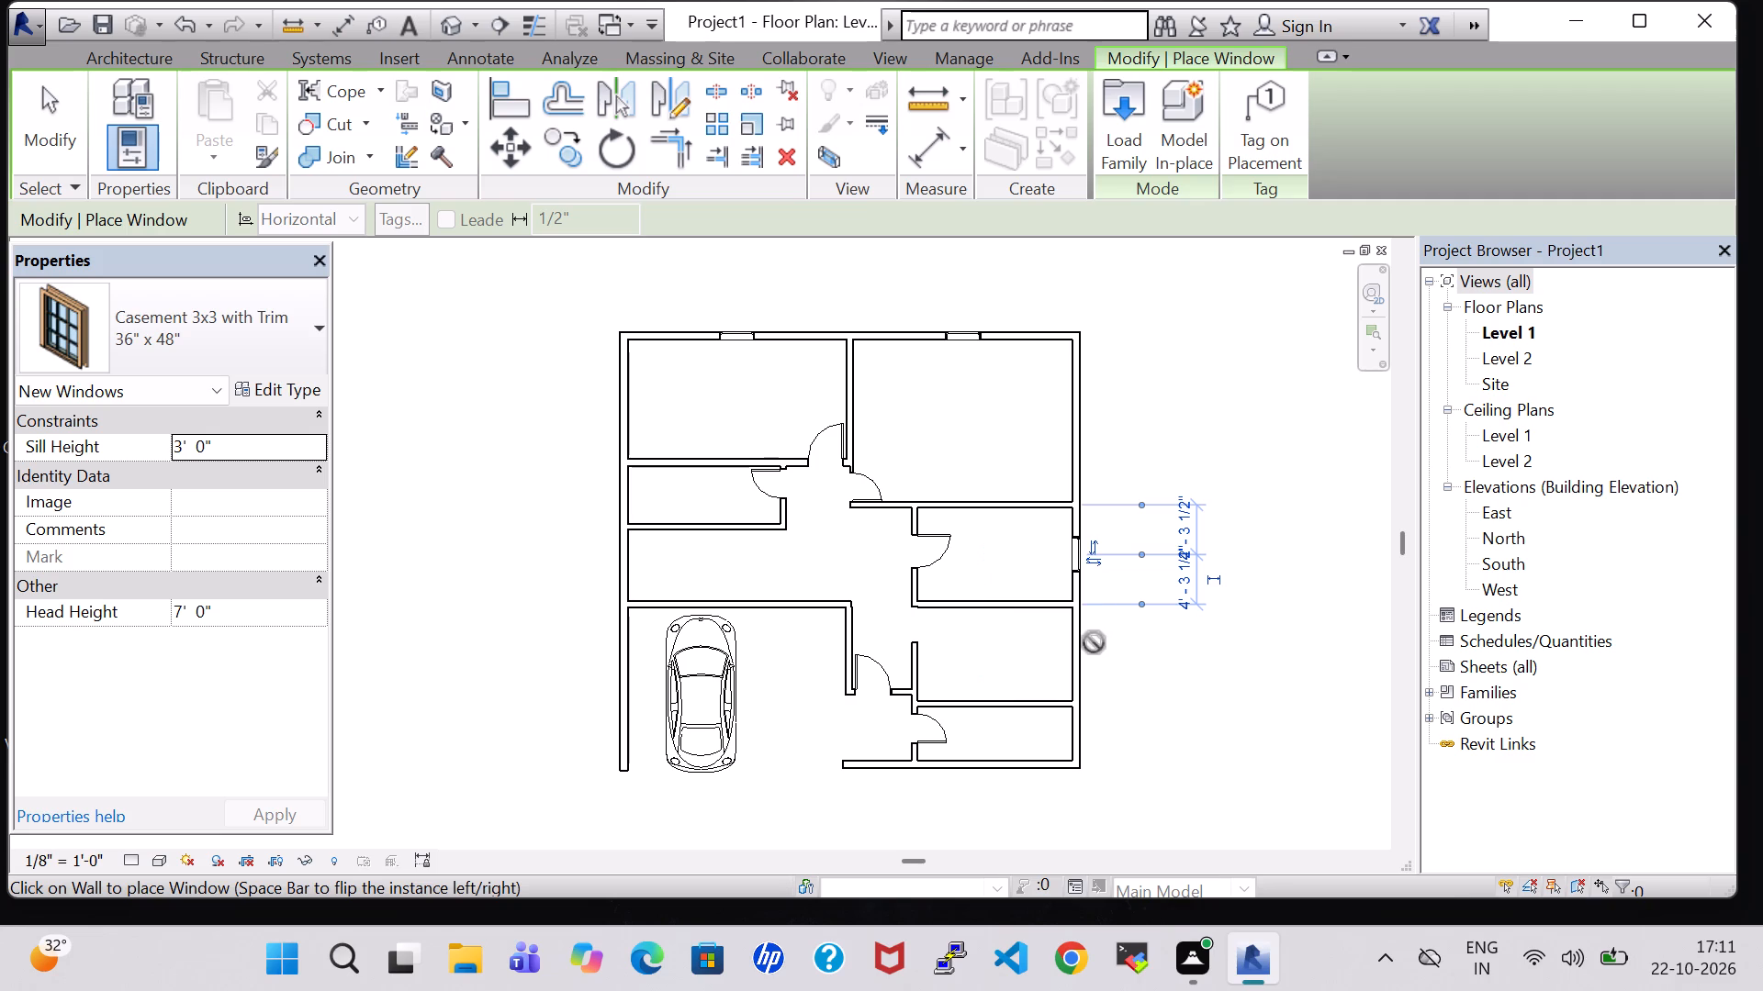
pyautogui.click(1088, 651)
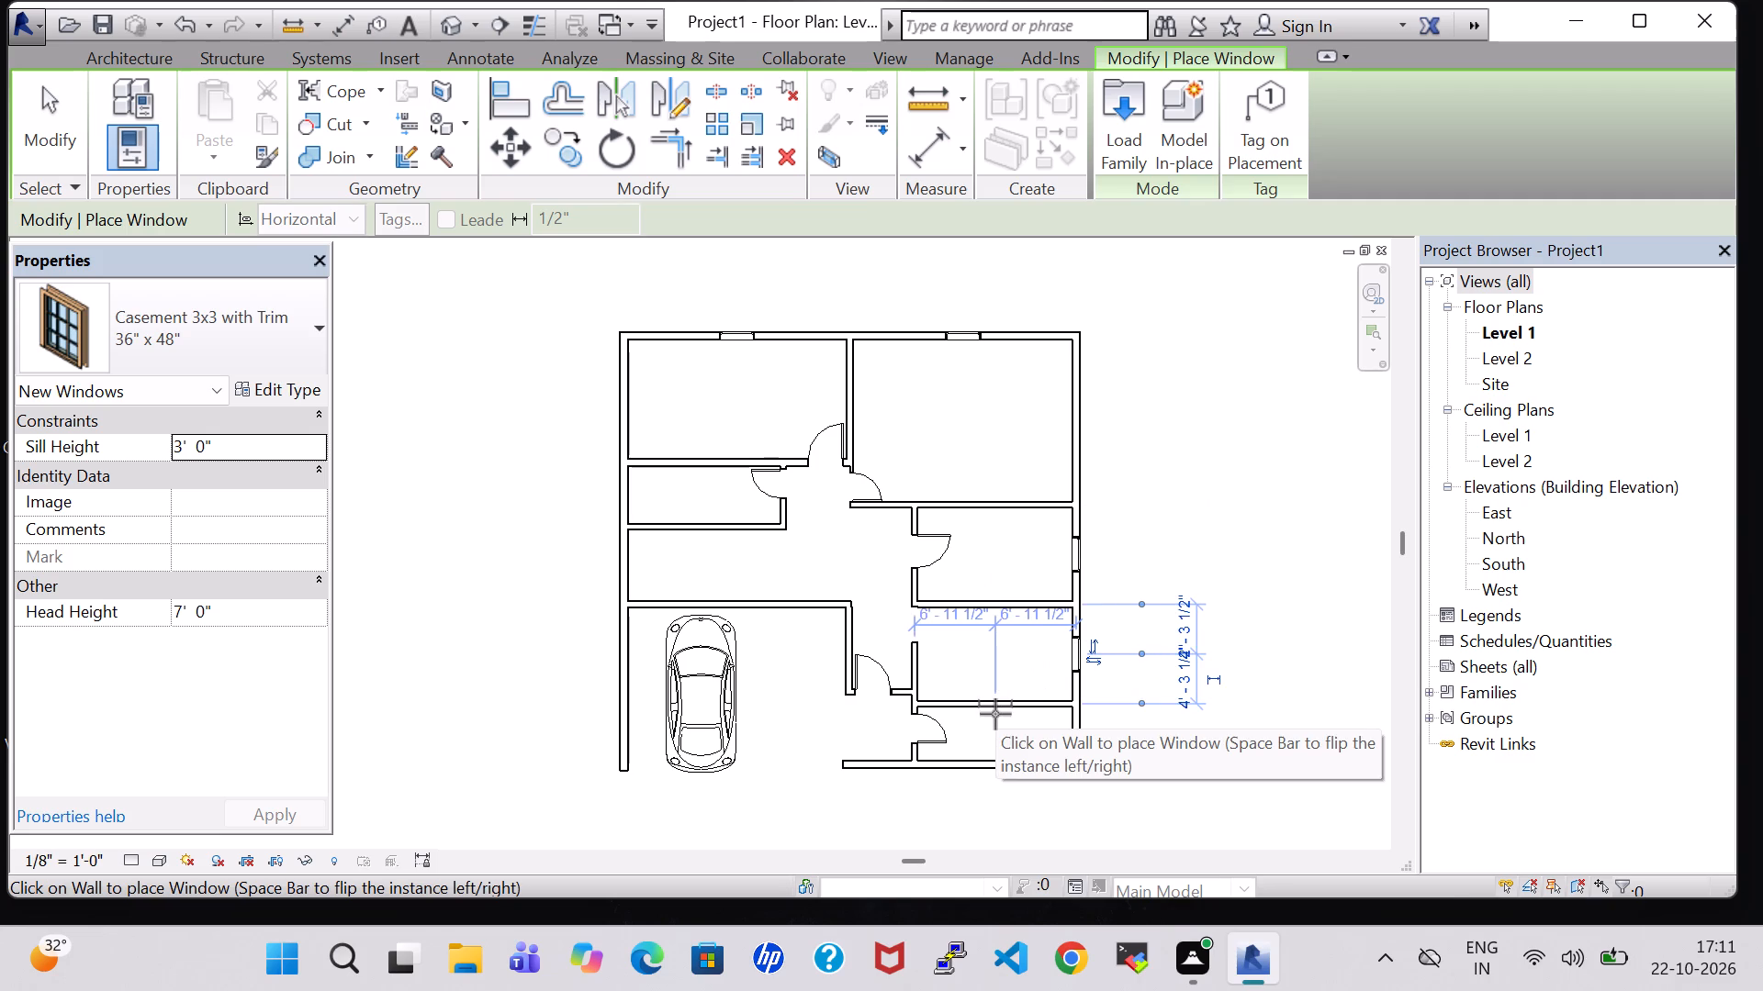
# Place 36" x 48" casement windows in the lowest right room's upper partition, the garage's upper wall and the upper-left room's left exterior wall.
pyautogui.click(995, 714)
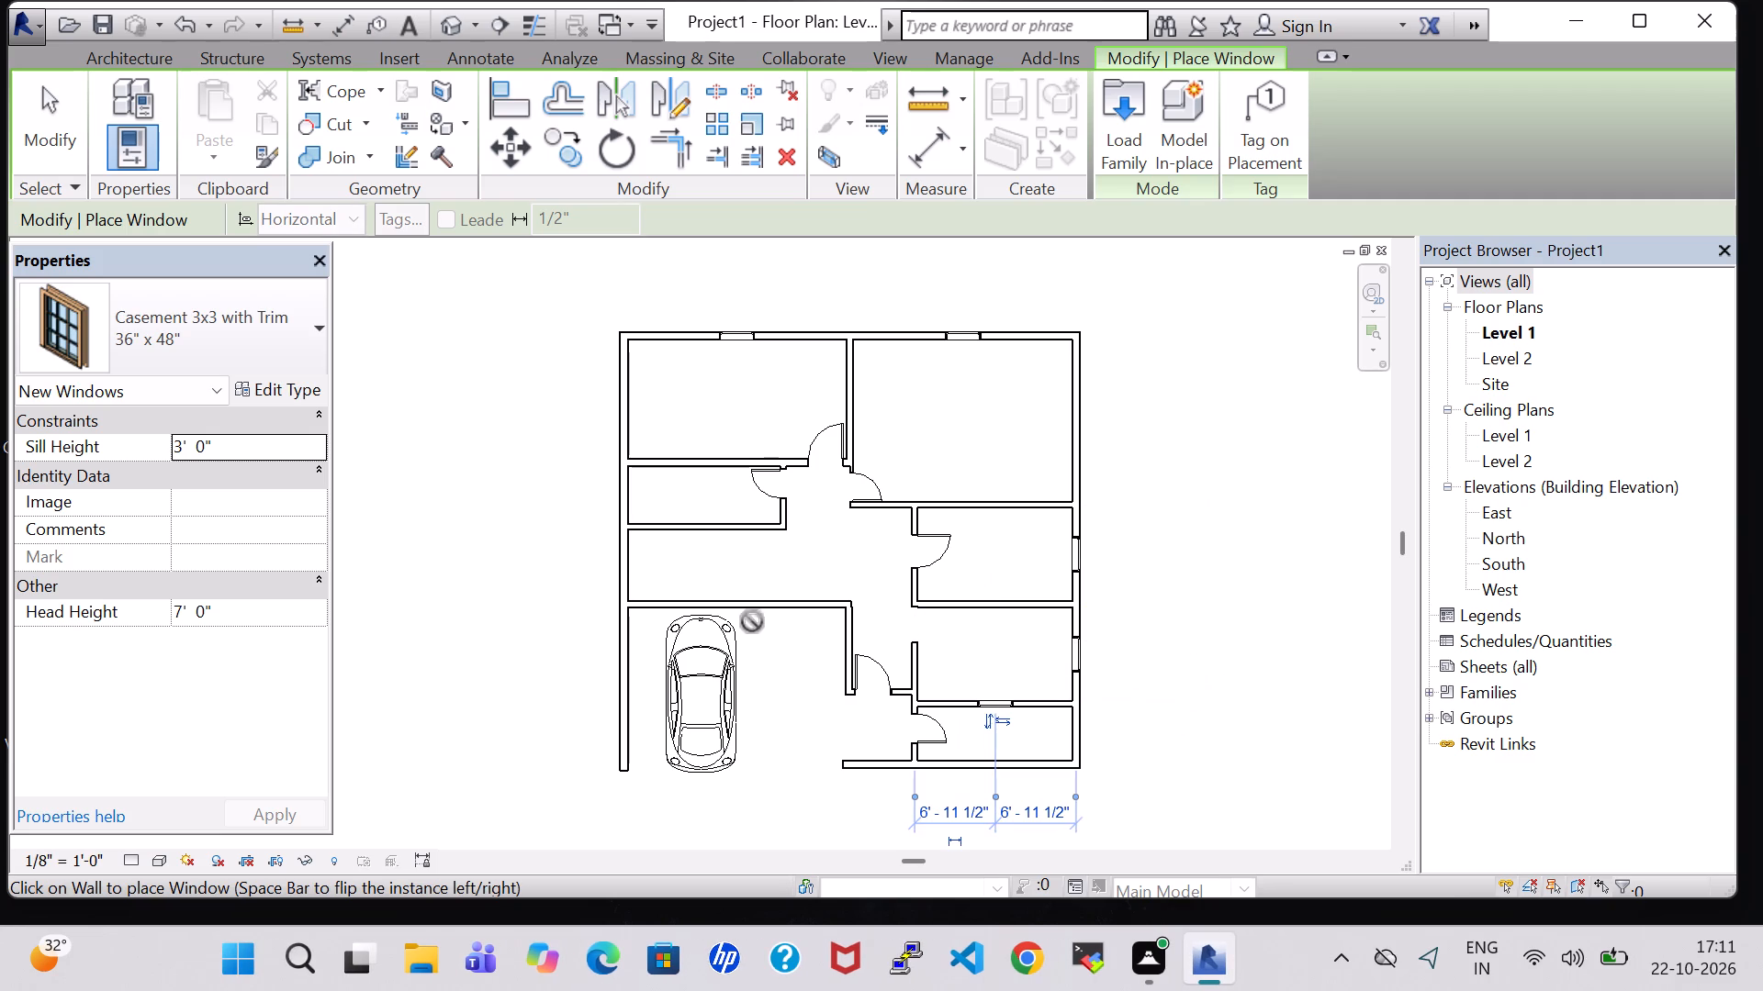
pyautogui.click(706, 605)
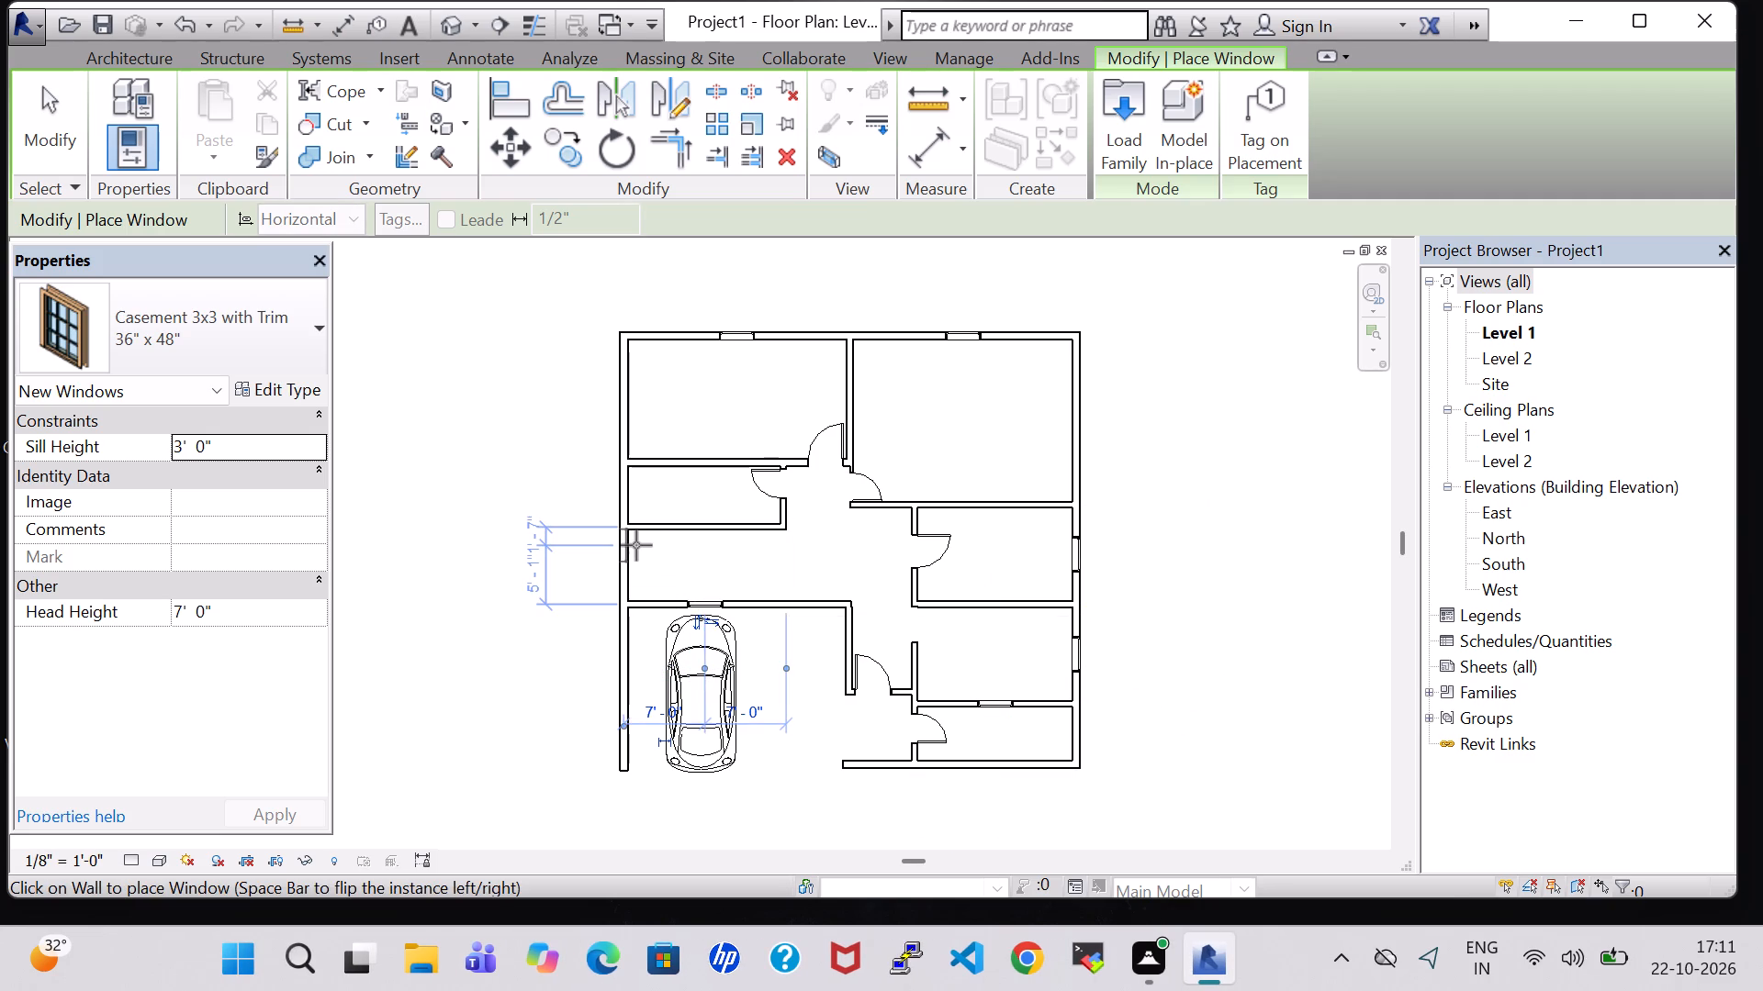
pyautogui.click(617, 410)
pyautogui.press('Escape')
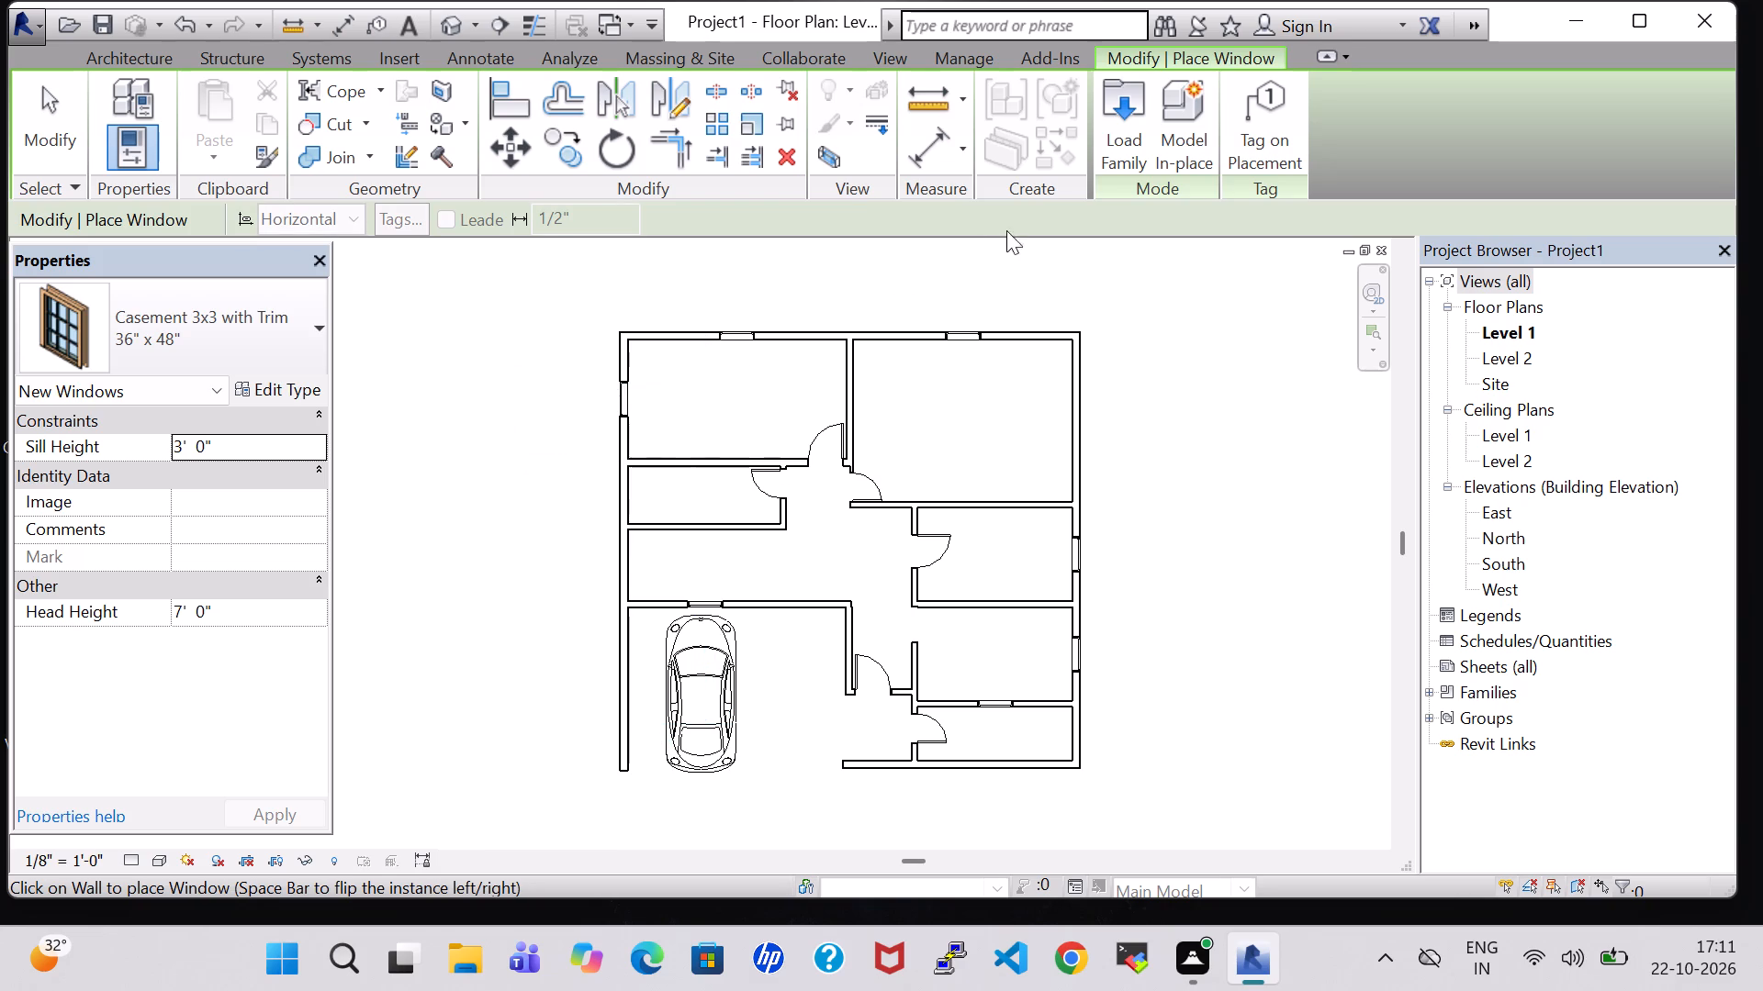
# Load the Transom with Trim window family from the library's Windows folder.
pyautogui.click(1126, 141)
pyautogui.click(1002, 622)
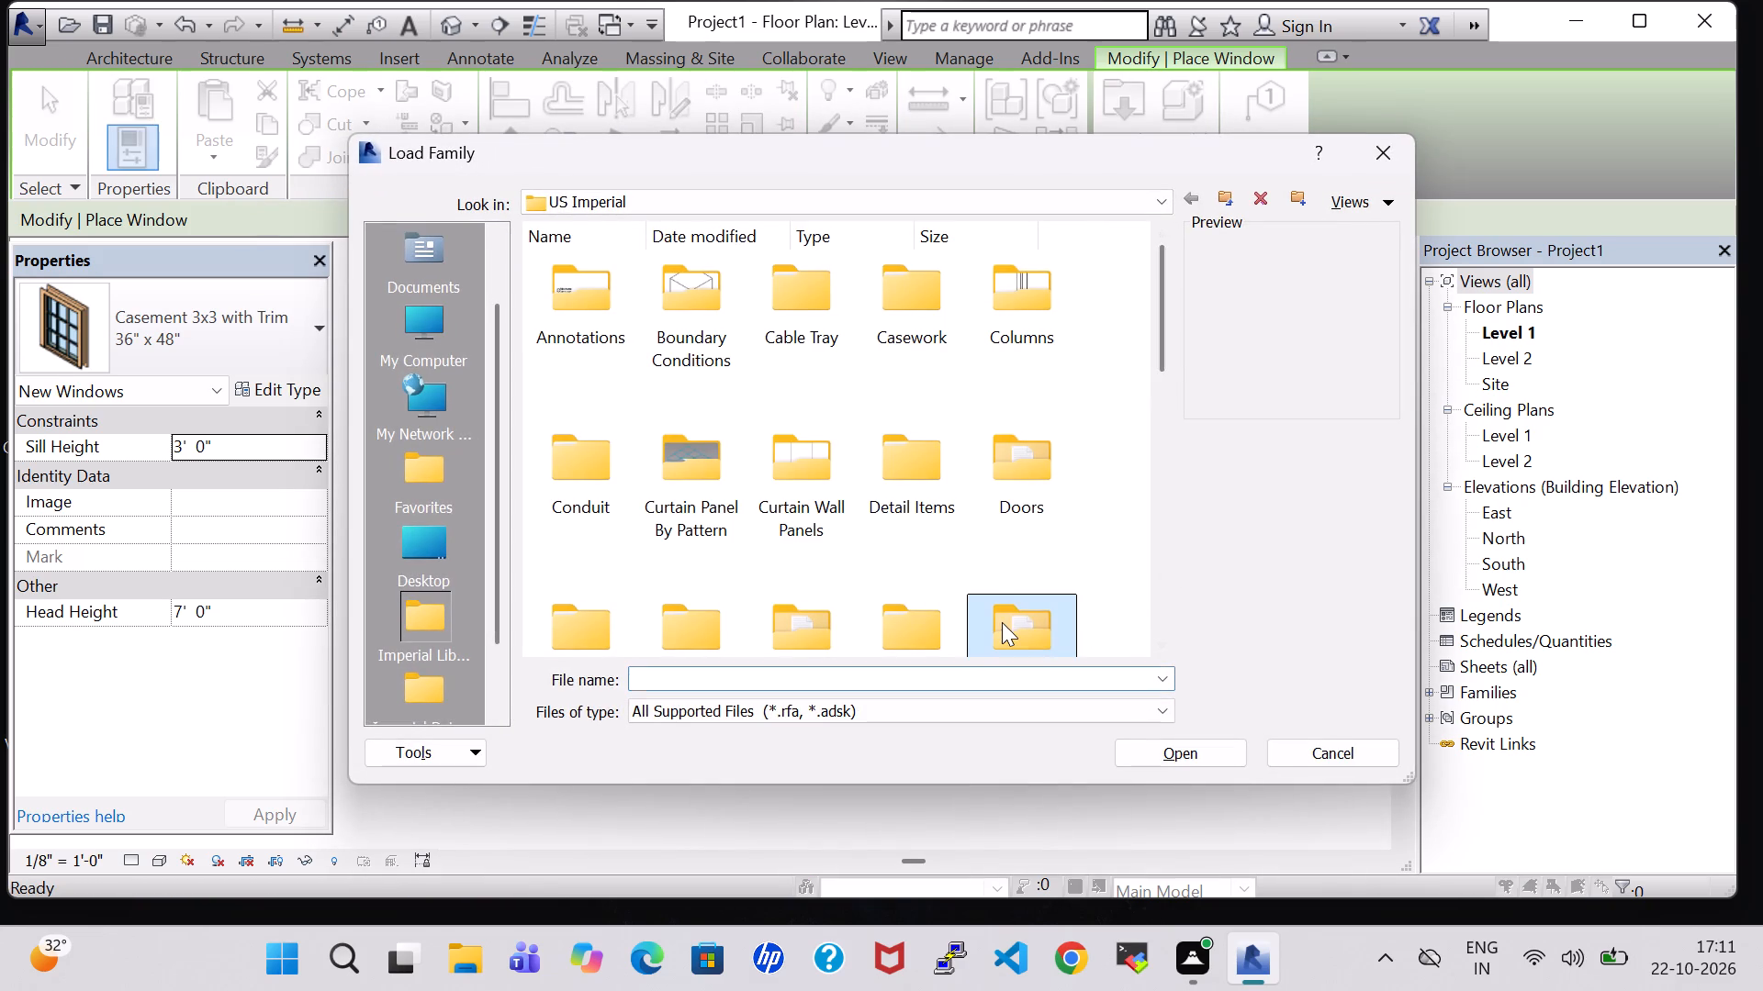
pyautogui.press('w')
pyautogui.doubleClick(799, 590)
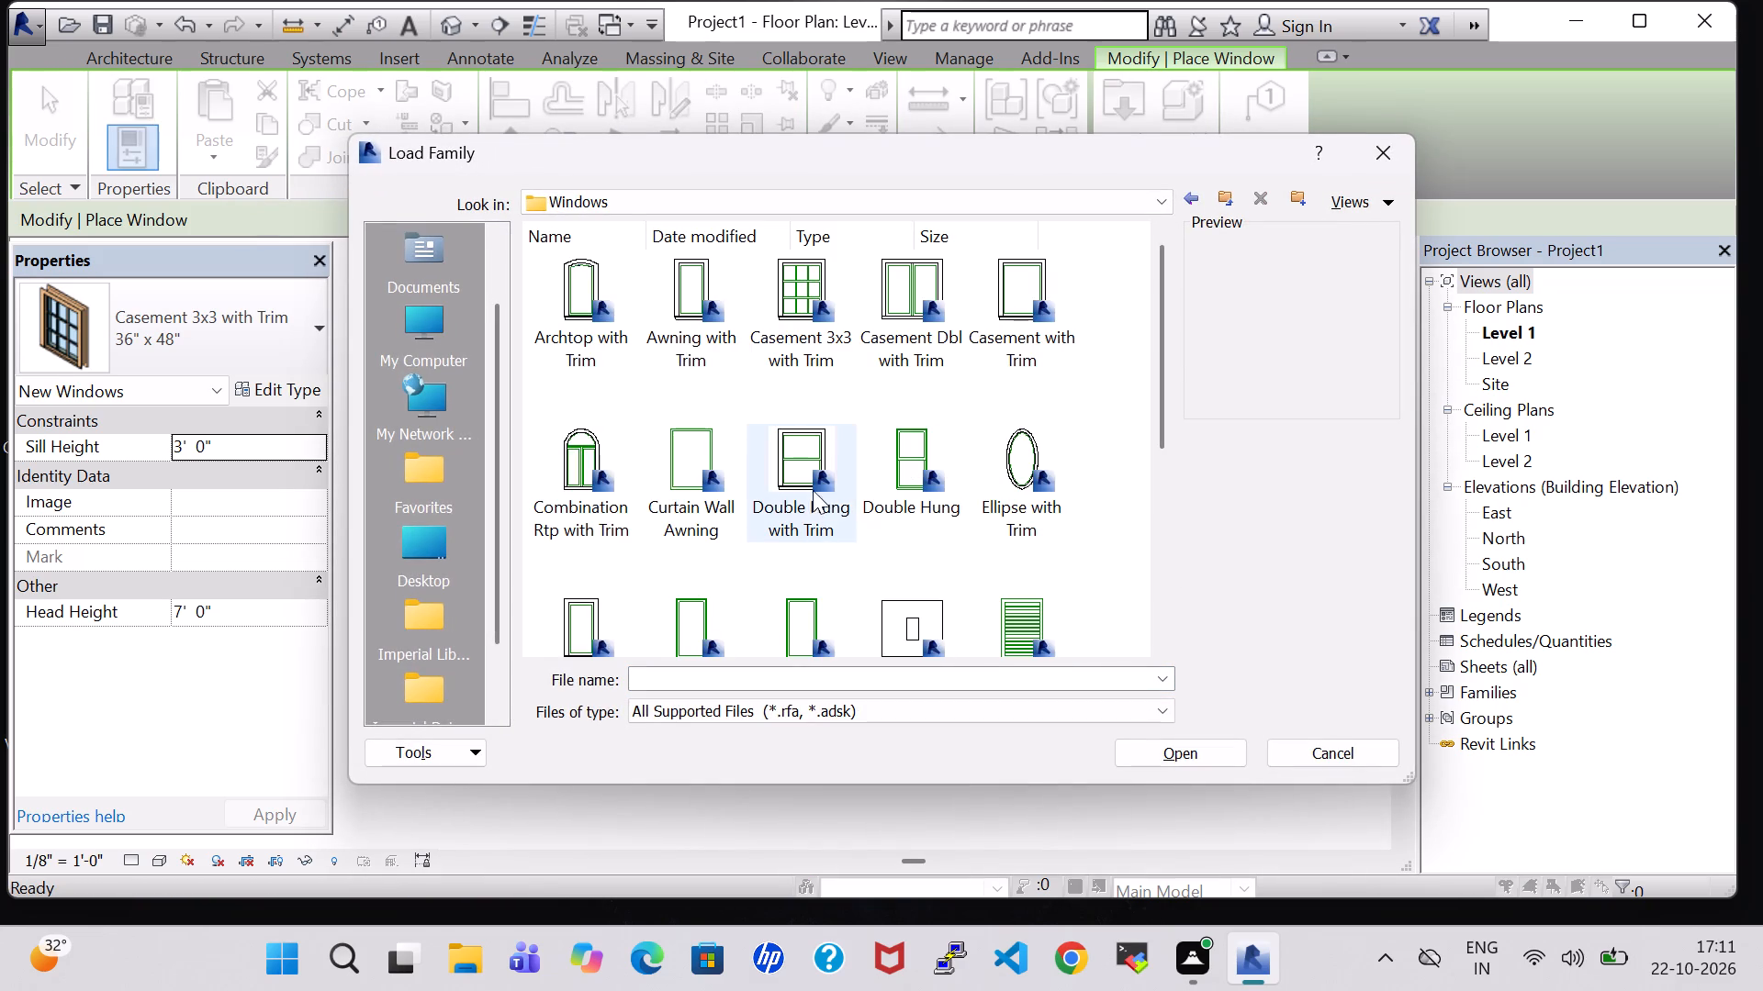
pyautogui.scroll(-2, 950, 557)
pyautogui.click(910, 410)
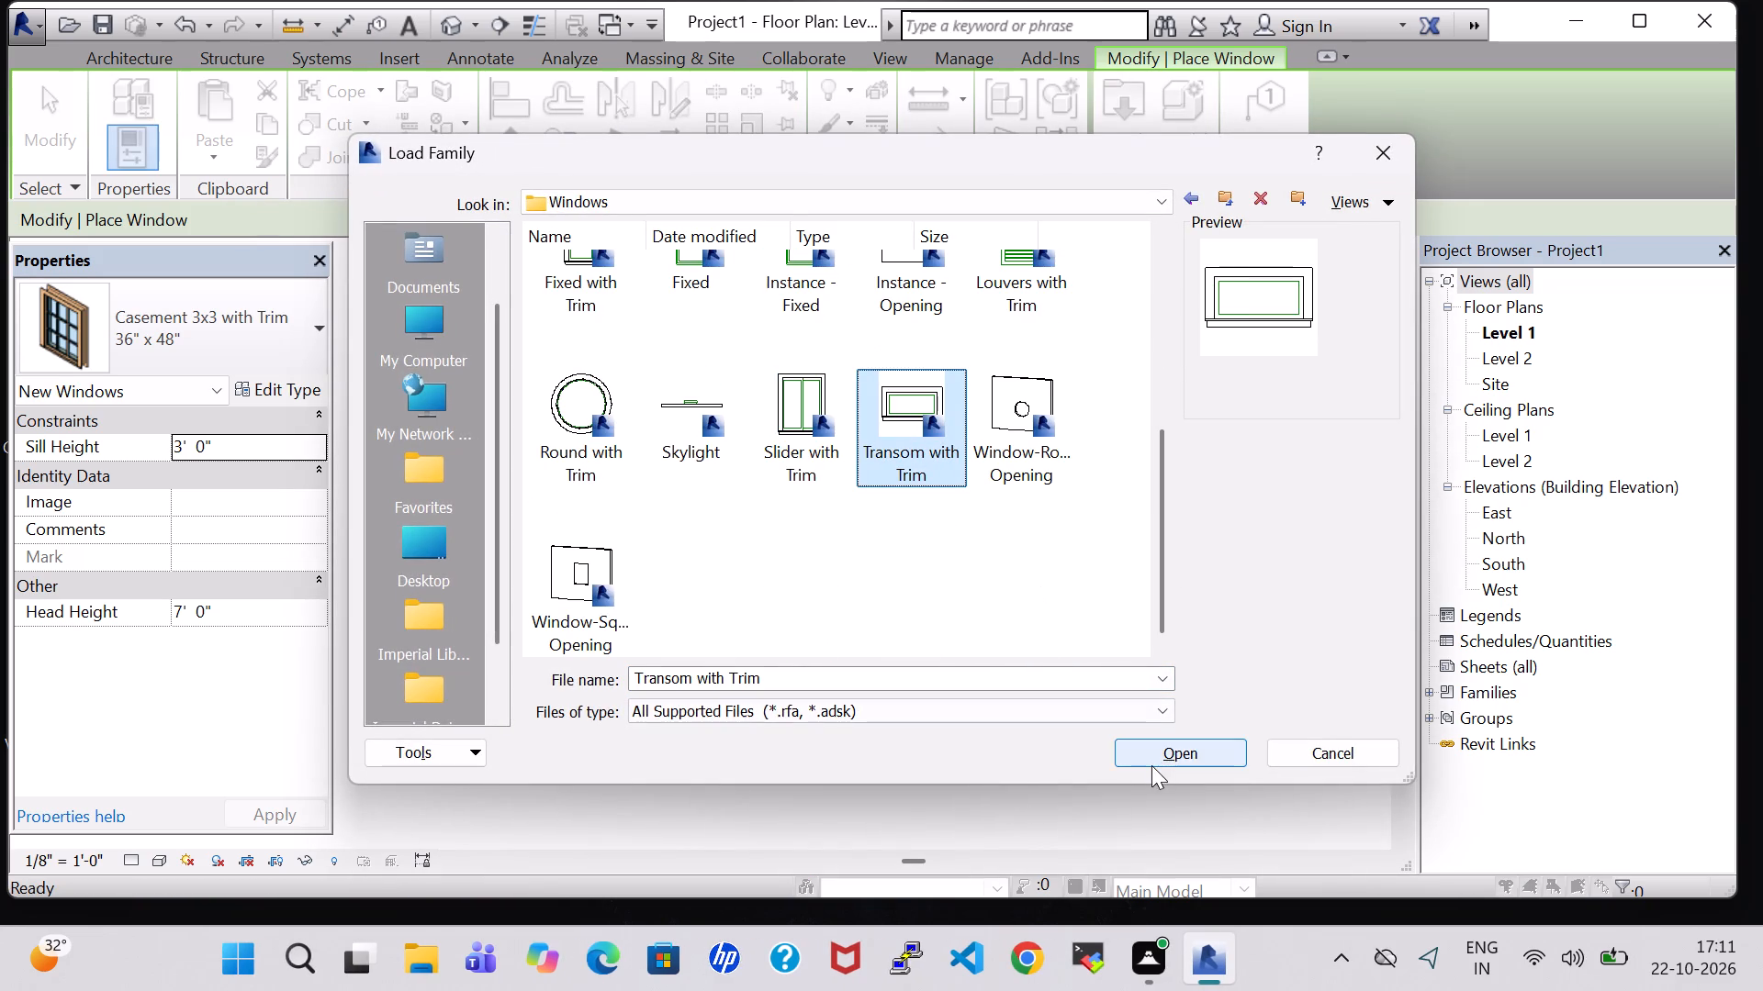
pyautogui.click(1151, 765)
# Place a 24" x 24" transom window centred on the left exterior wall of the small room below the upper-left room.
pyautogui.scroll(2, 632, 501)
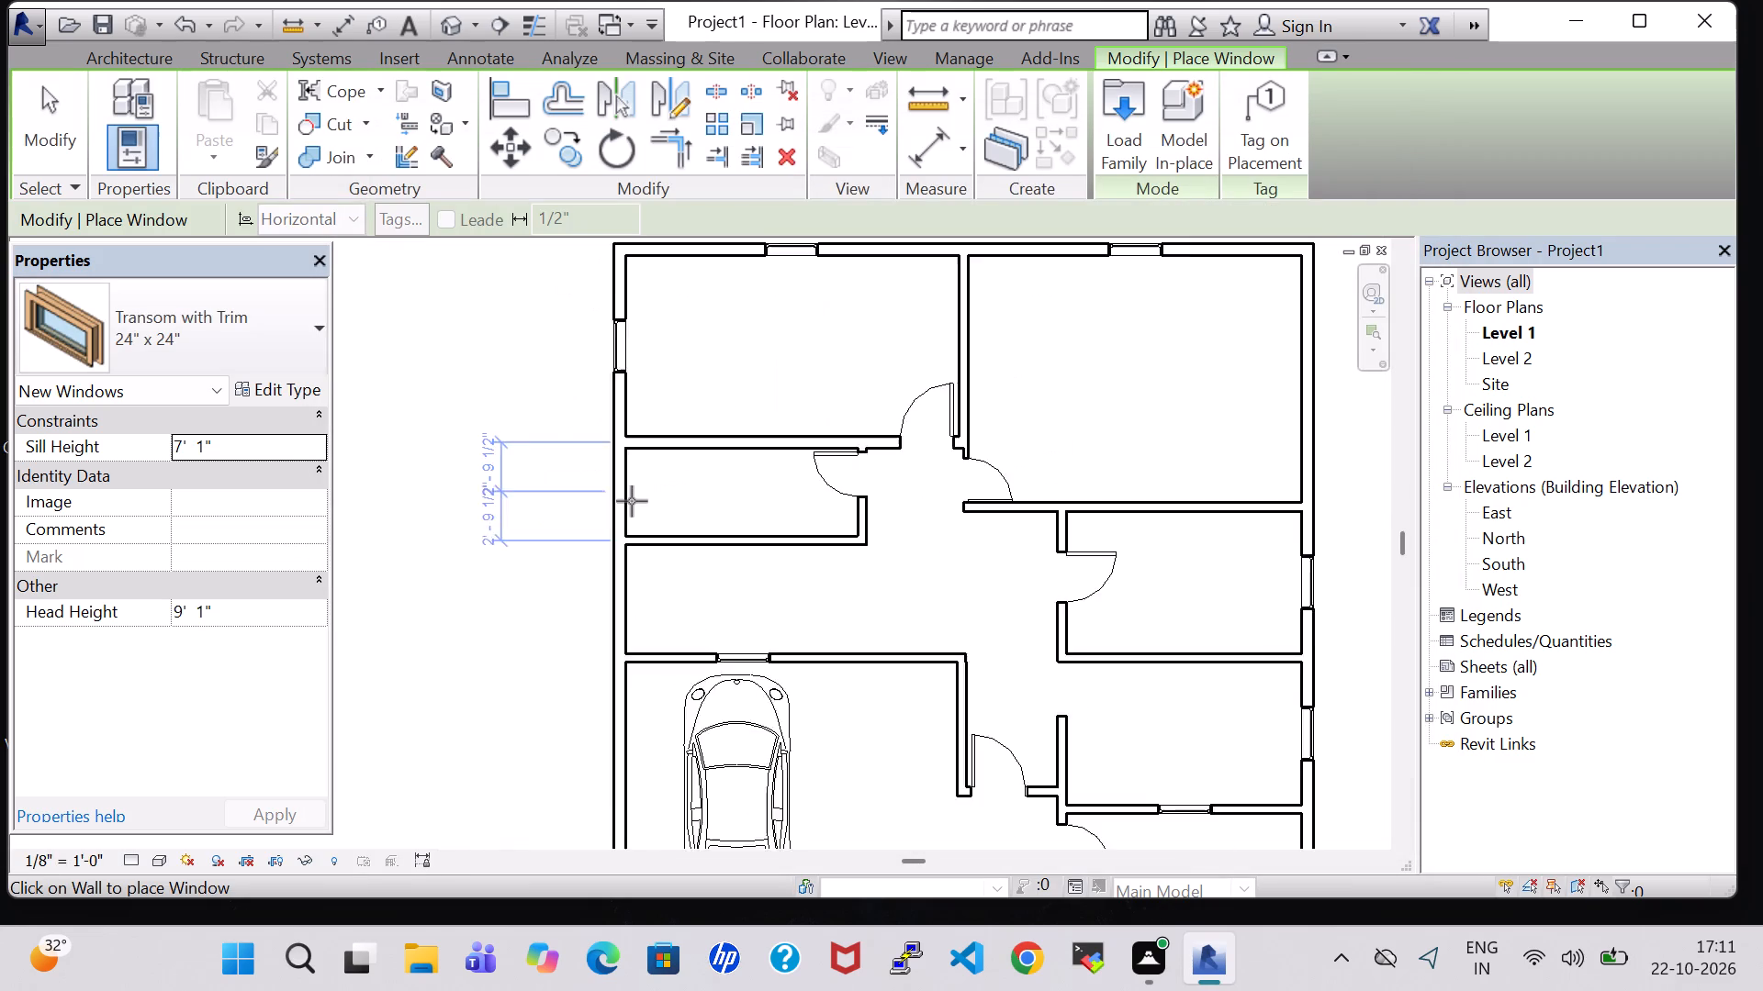
pyautogui.scroll(2, 632, 501)
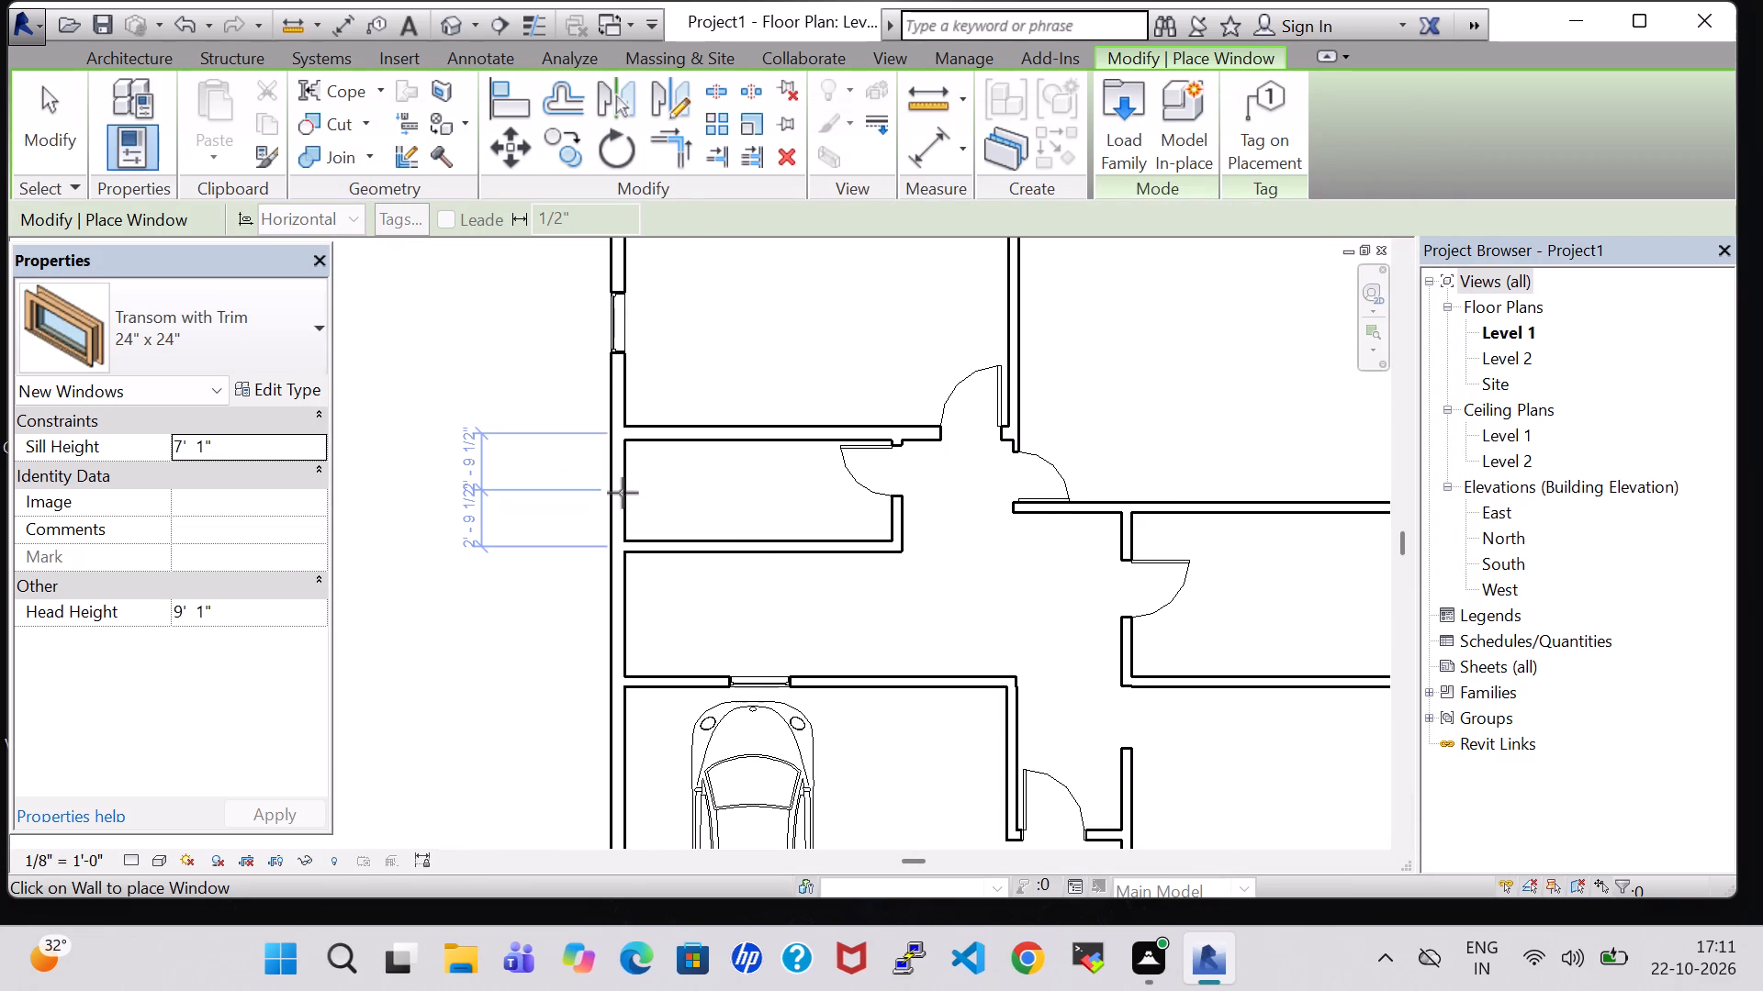
pyautogui.click(619, 493)
pyautogui.scroll(-3, 625, 495)
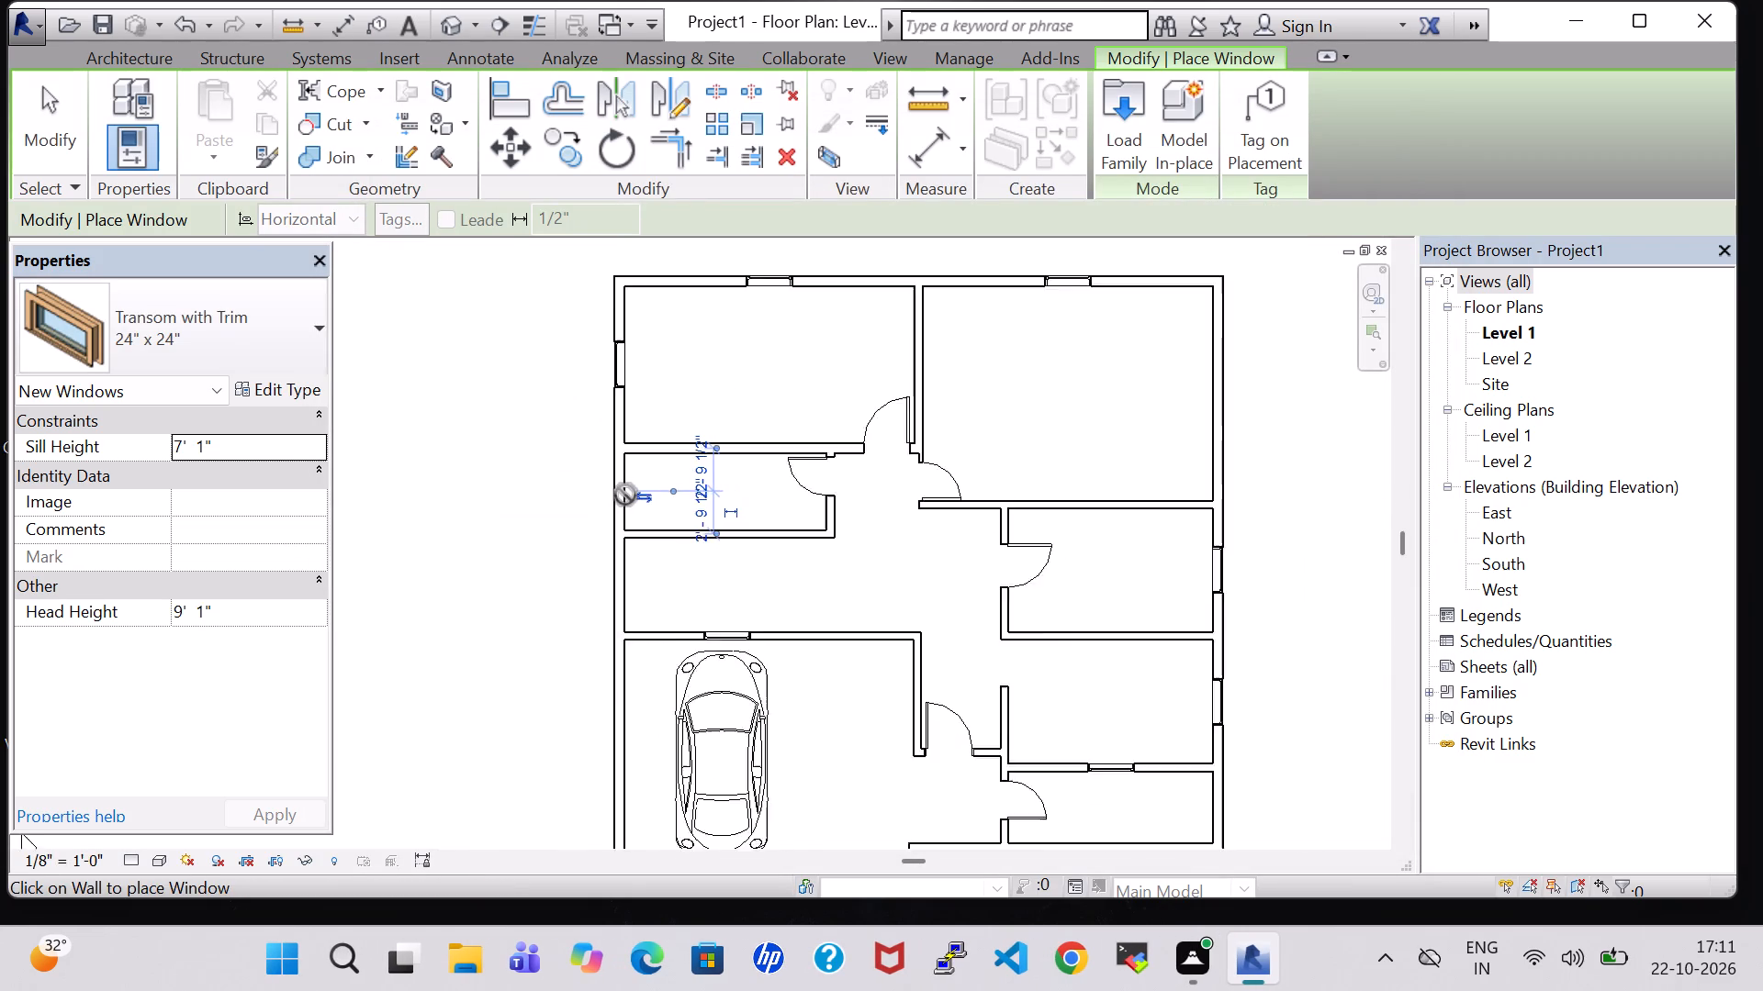
pyautogui.scroll(-1, 625, 495)
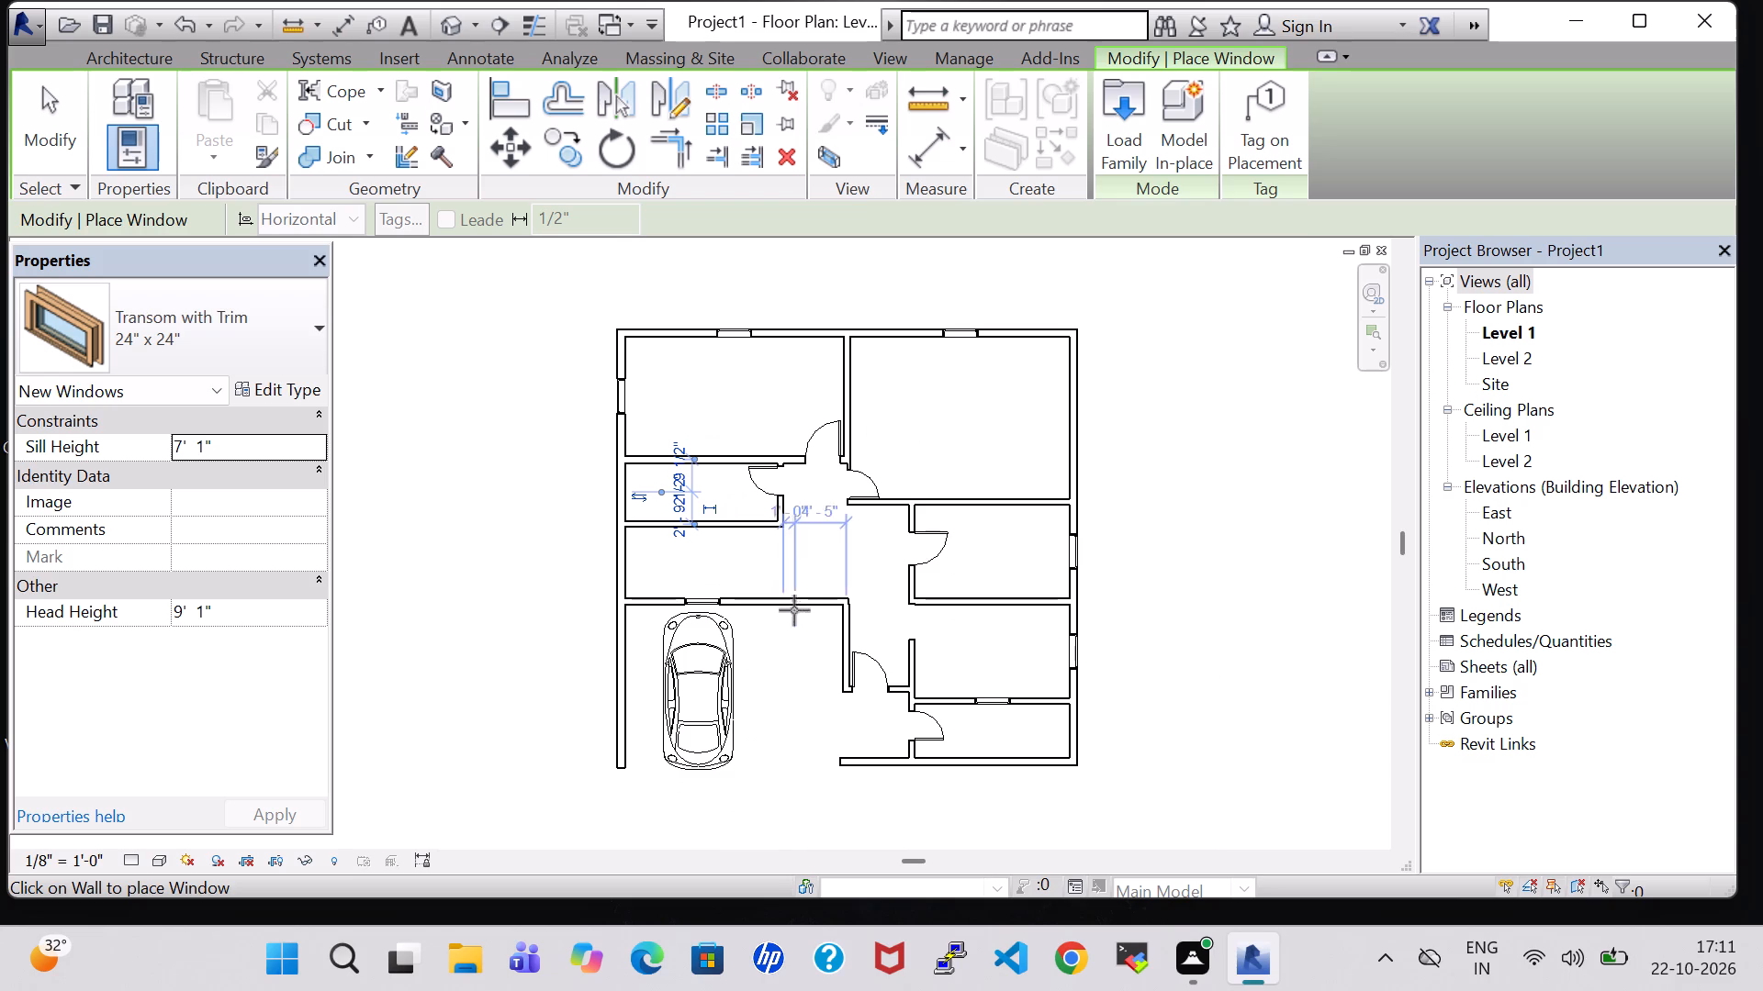
pyautogui.press('Escape')
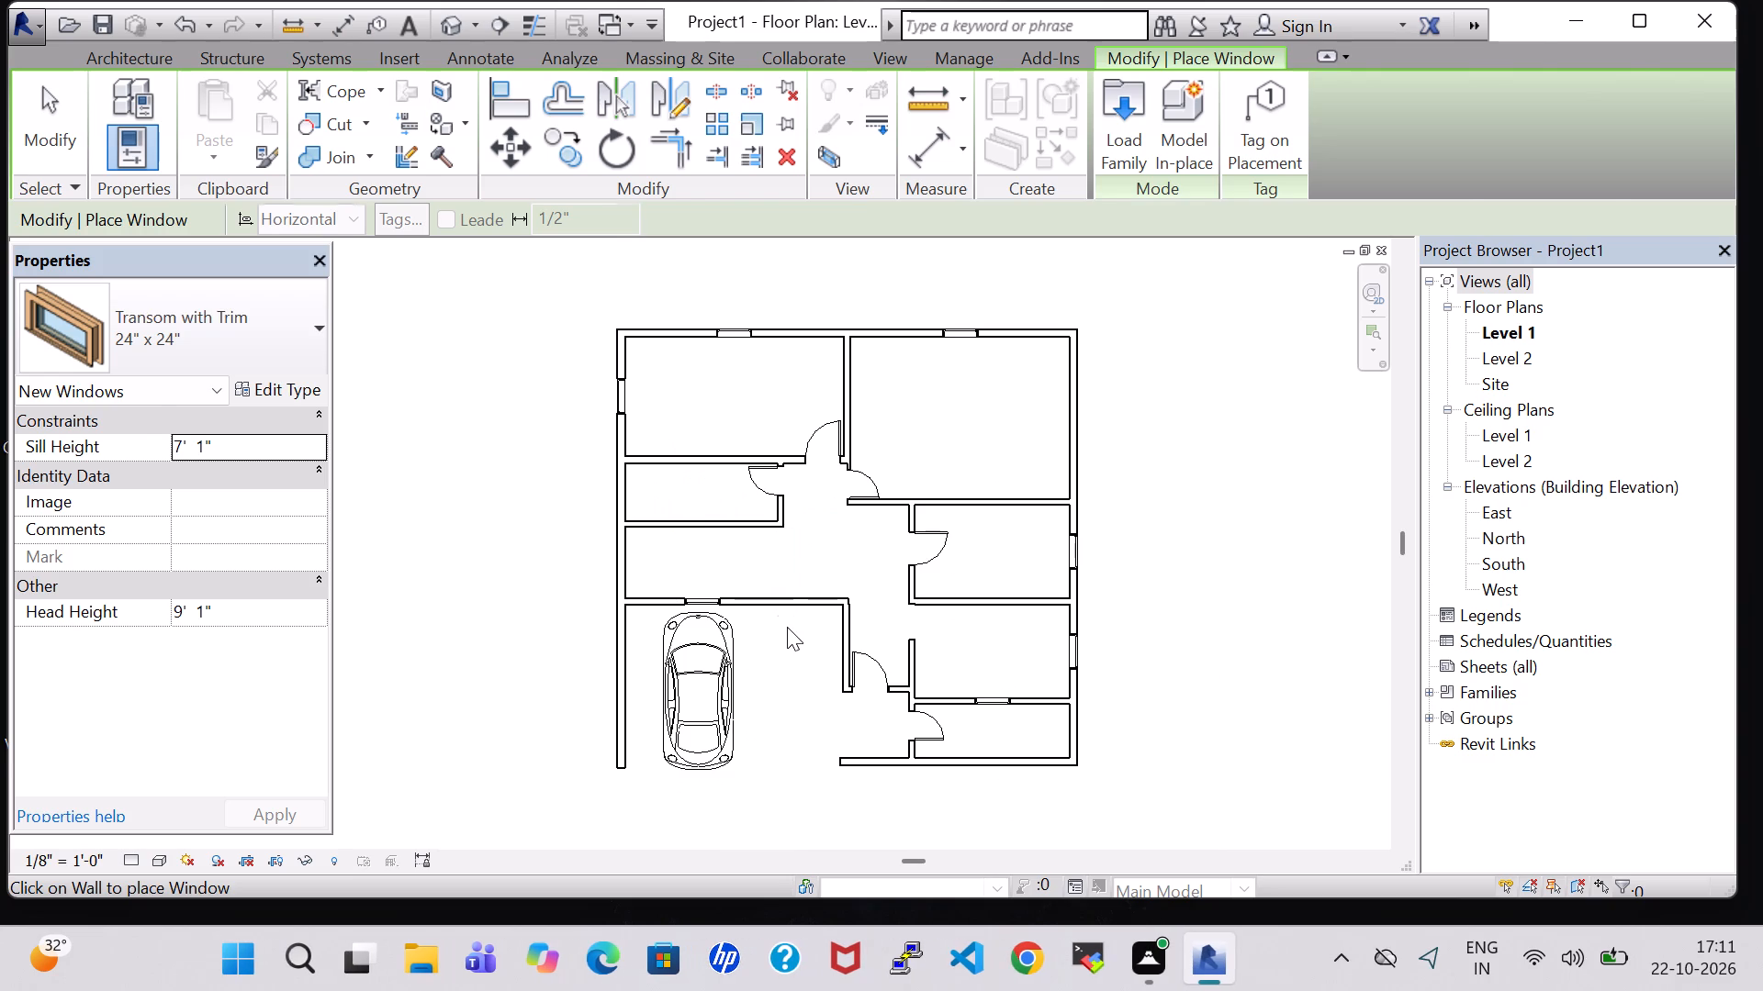
pyautogui.press('Escape')
# Nudge the lower partition of the small left room down two increments.
pyautogui.click(706, 518)
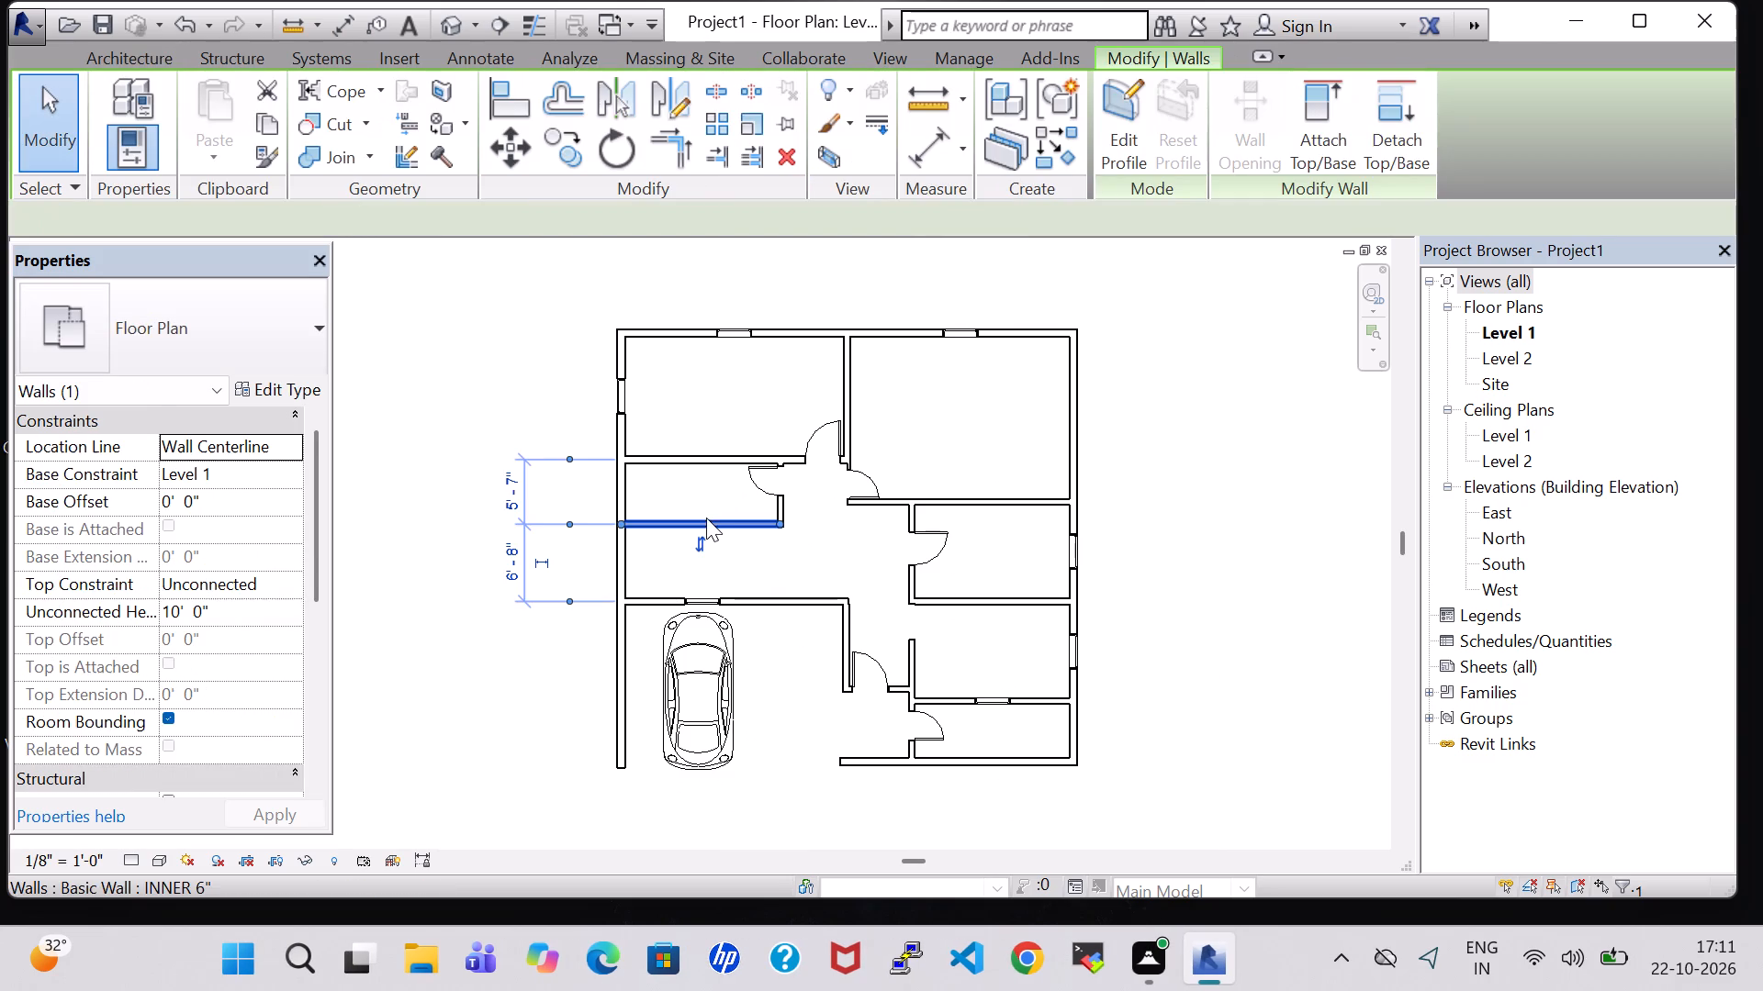
pyautogui.press('Down')
pyautogui.press('Down')
pyautogui.click(1195, 546)
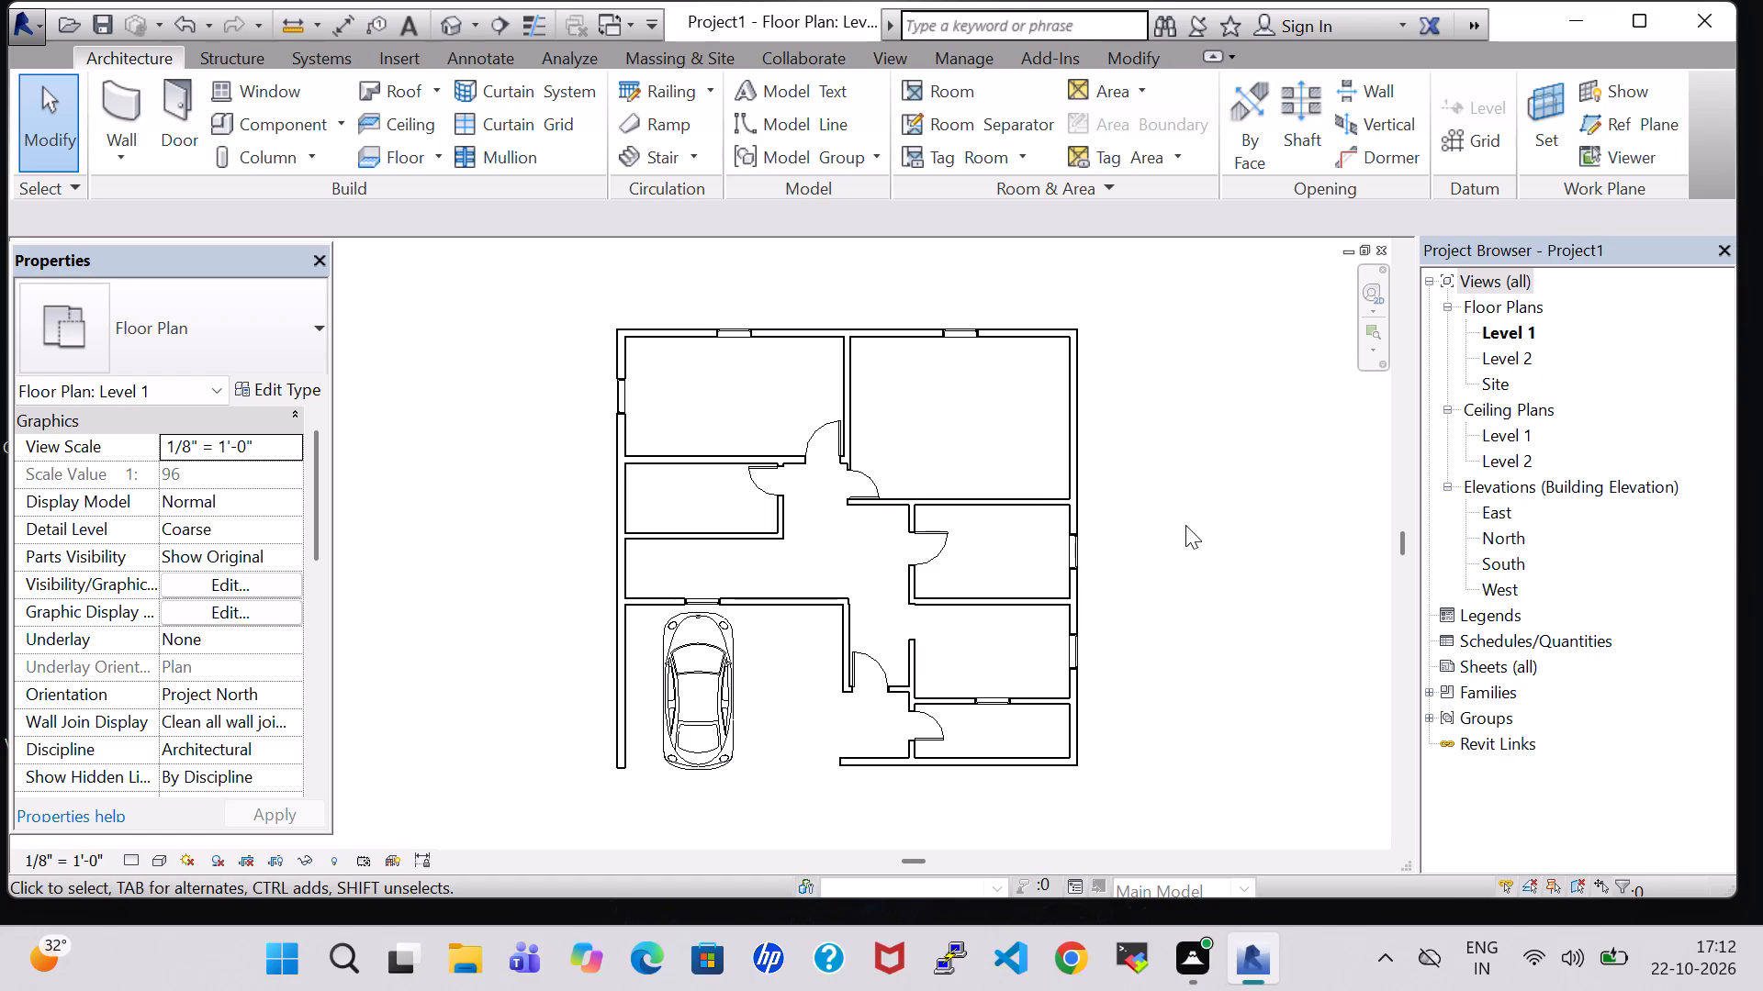
# Nudge the garage's right partition left eleven increments, to 11'-2" from the partition bordering the lower-right rooms.
pyautogui.click(834, 637)
pyautogui.press('Left')
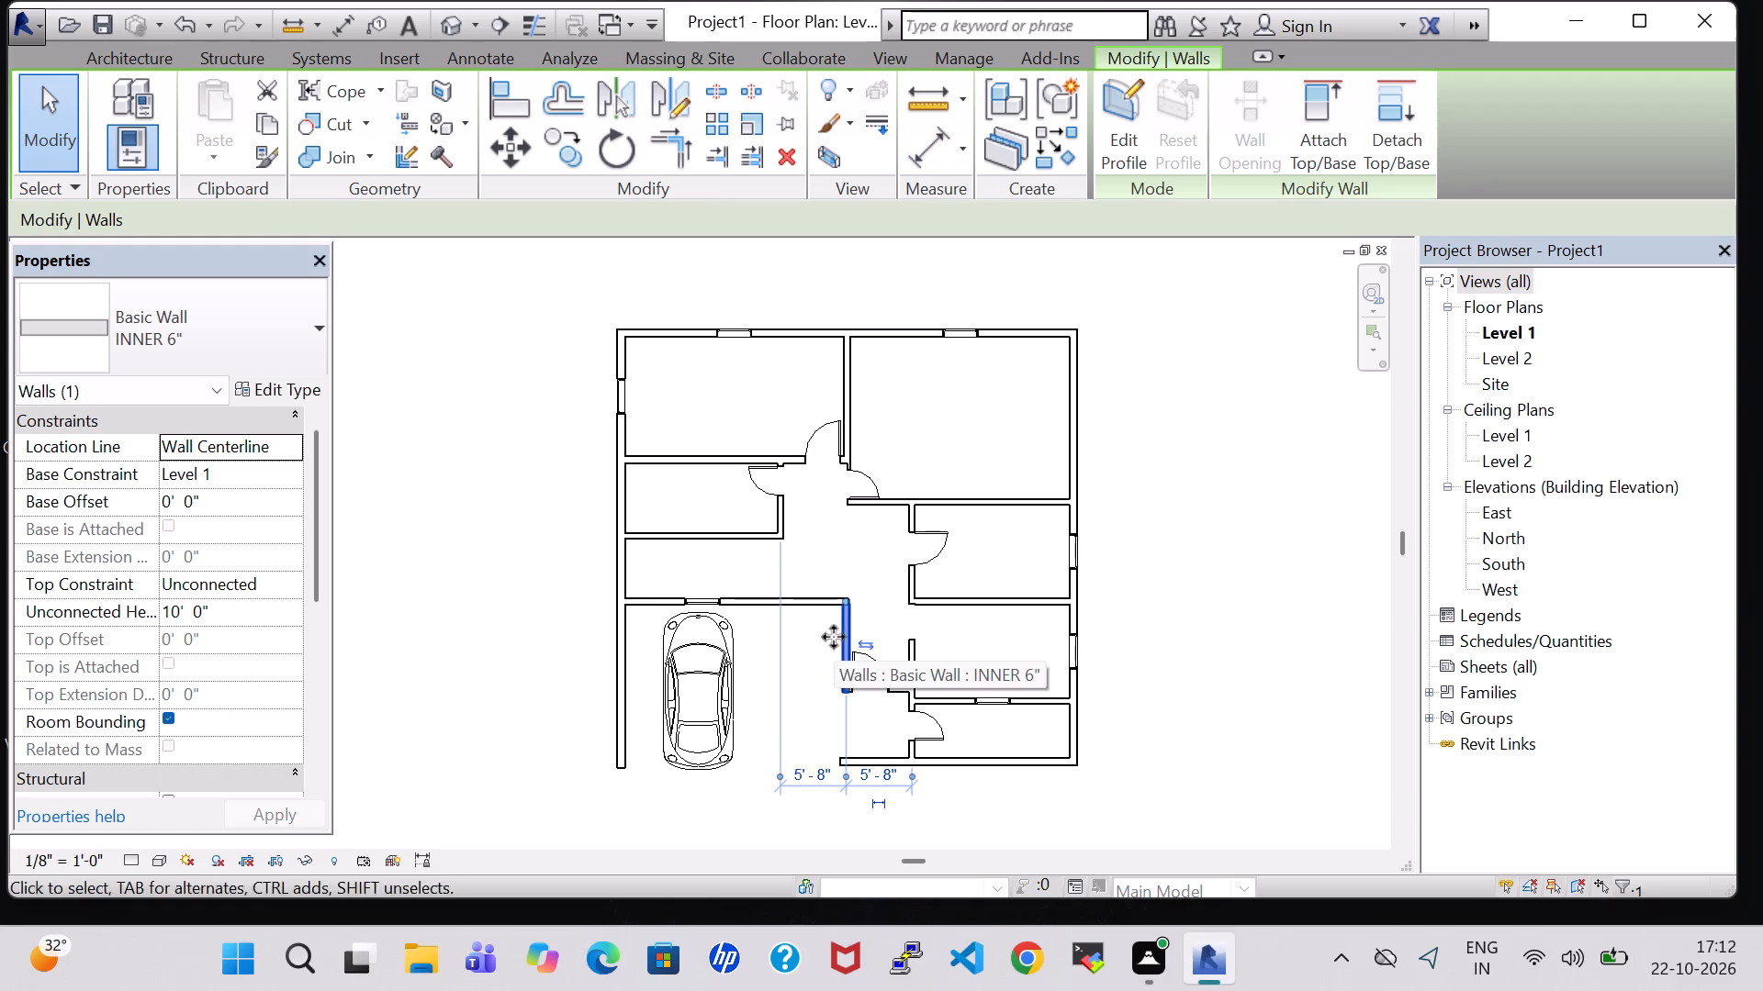
pyautogui.press('Left')
pyautogui.press('Left')
pyautogui.press('Left')
pyautogui.press('Left')
pyautogui.press('Left')
pyautogui.press('Left')
pyautogui.press('Left')
pyautogui.press('Left')
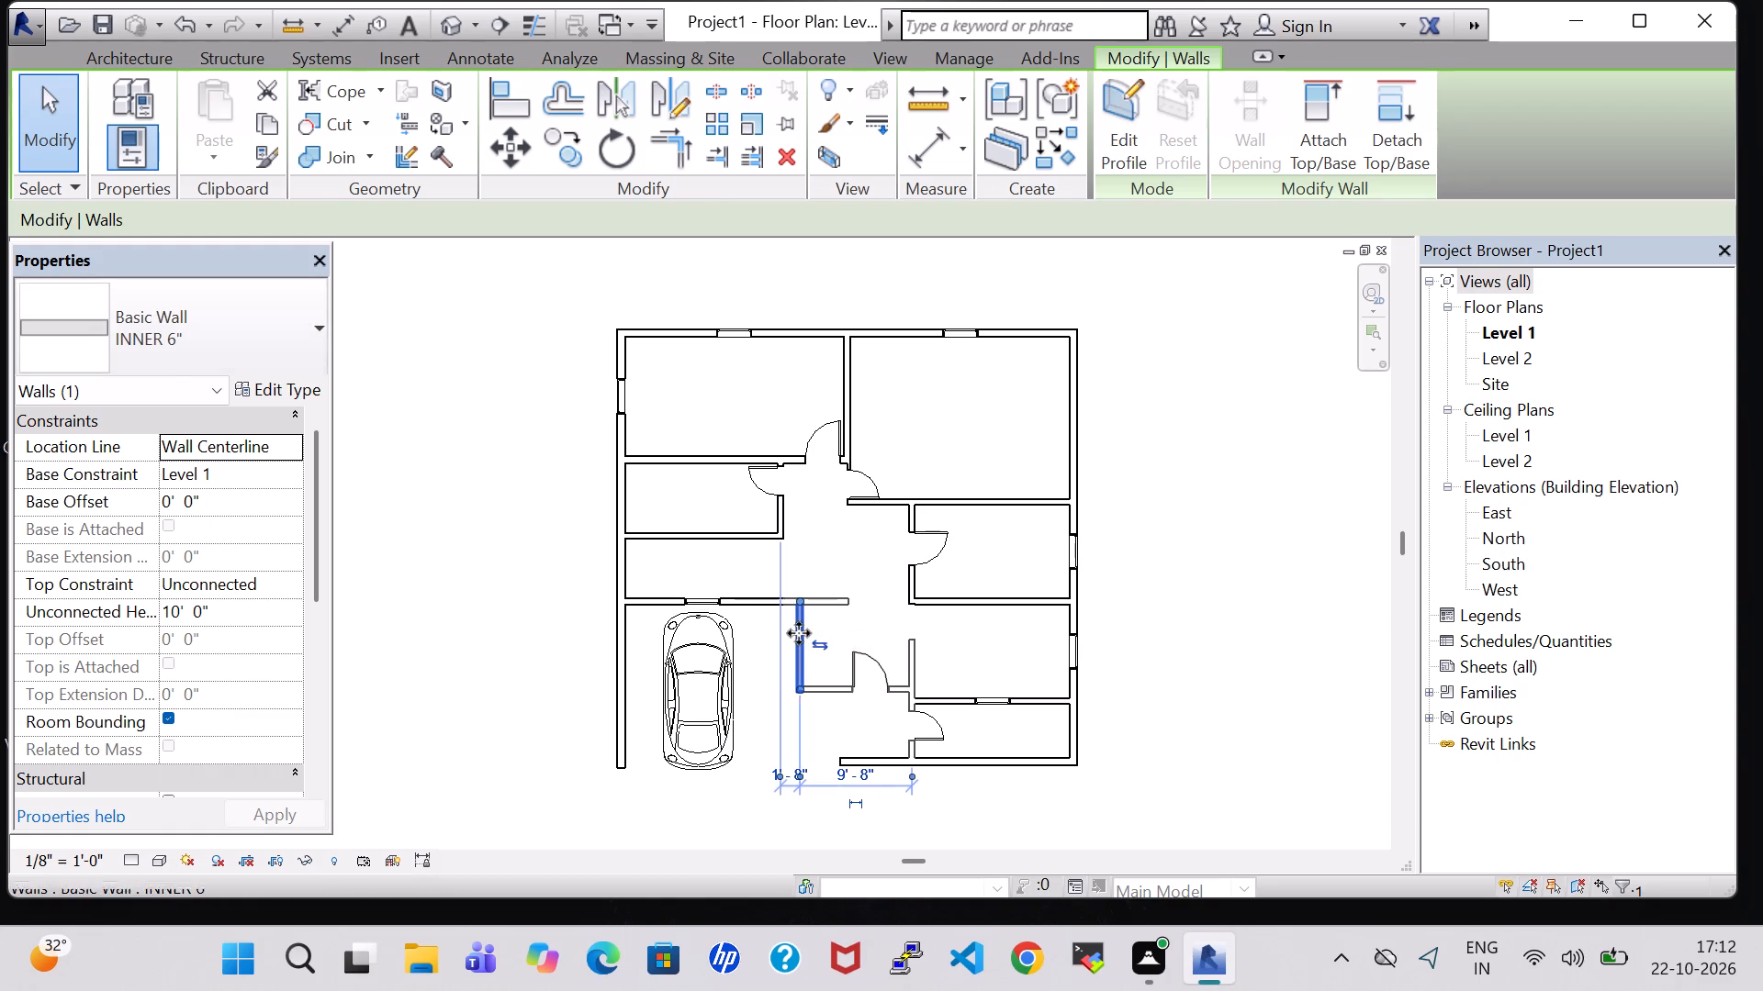
pyautogui.press('Left')
pyautogui.press('Left')
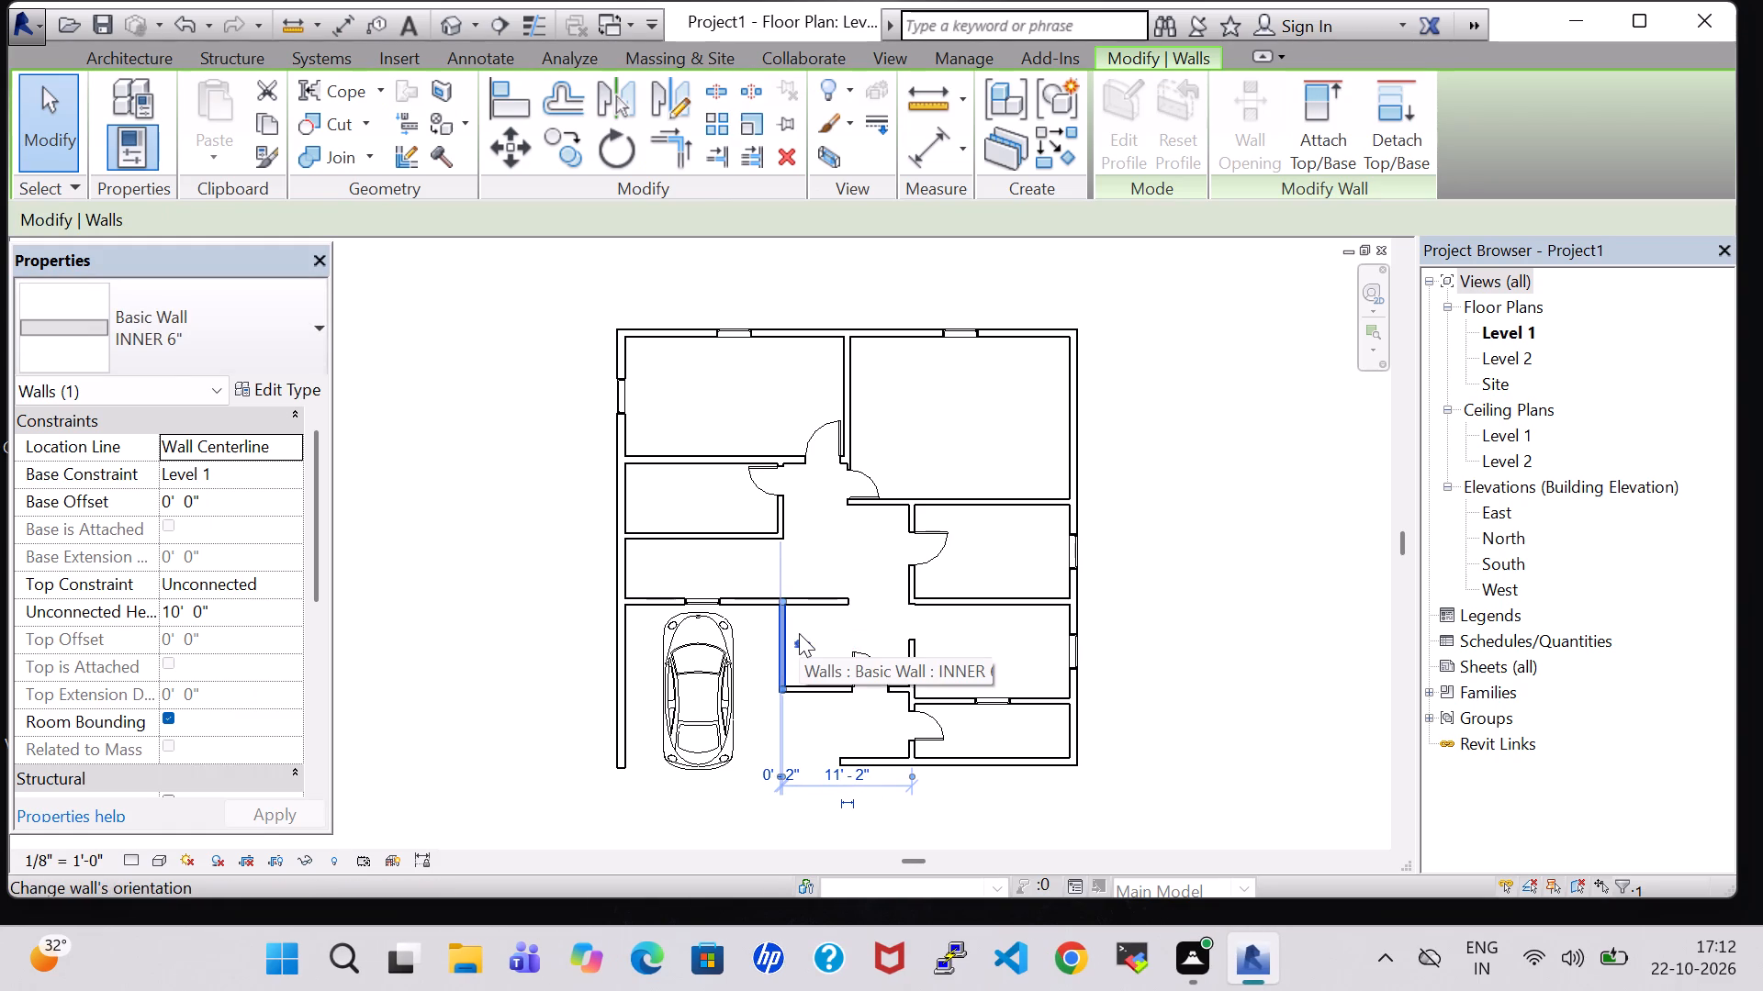
# Shorten the leftover wall stub projecting right from the garage's upper corner by nudging its end left, and delete the stub.
pyautogui.click(848, 604)
pyautogui.press('Left')
pyautogui.press('Left')
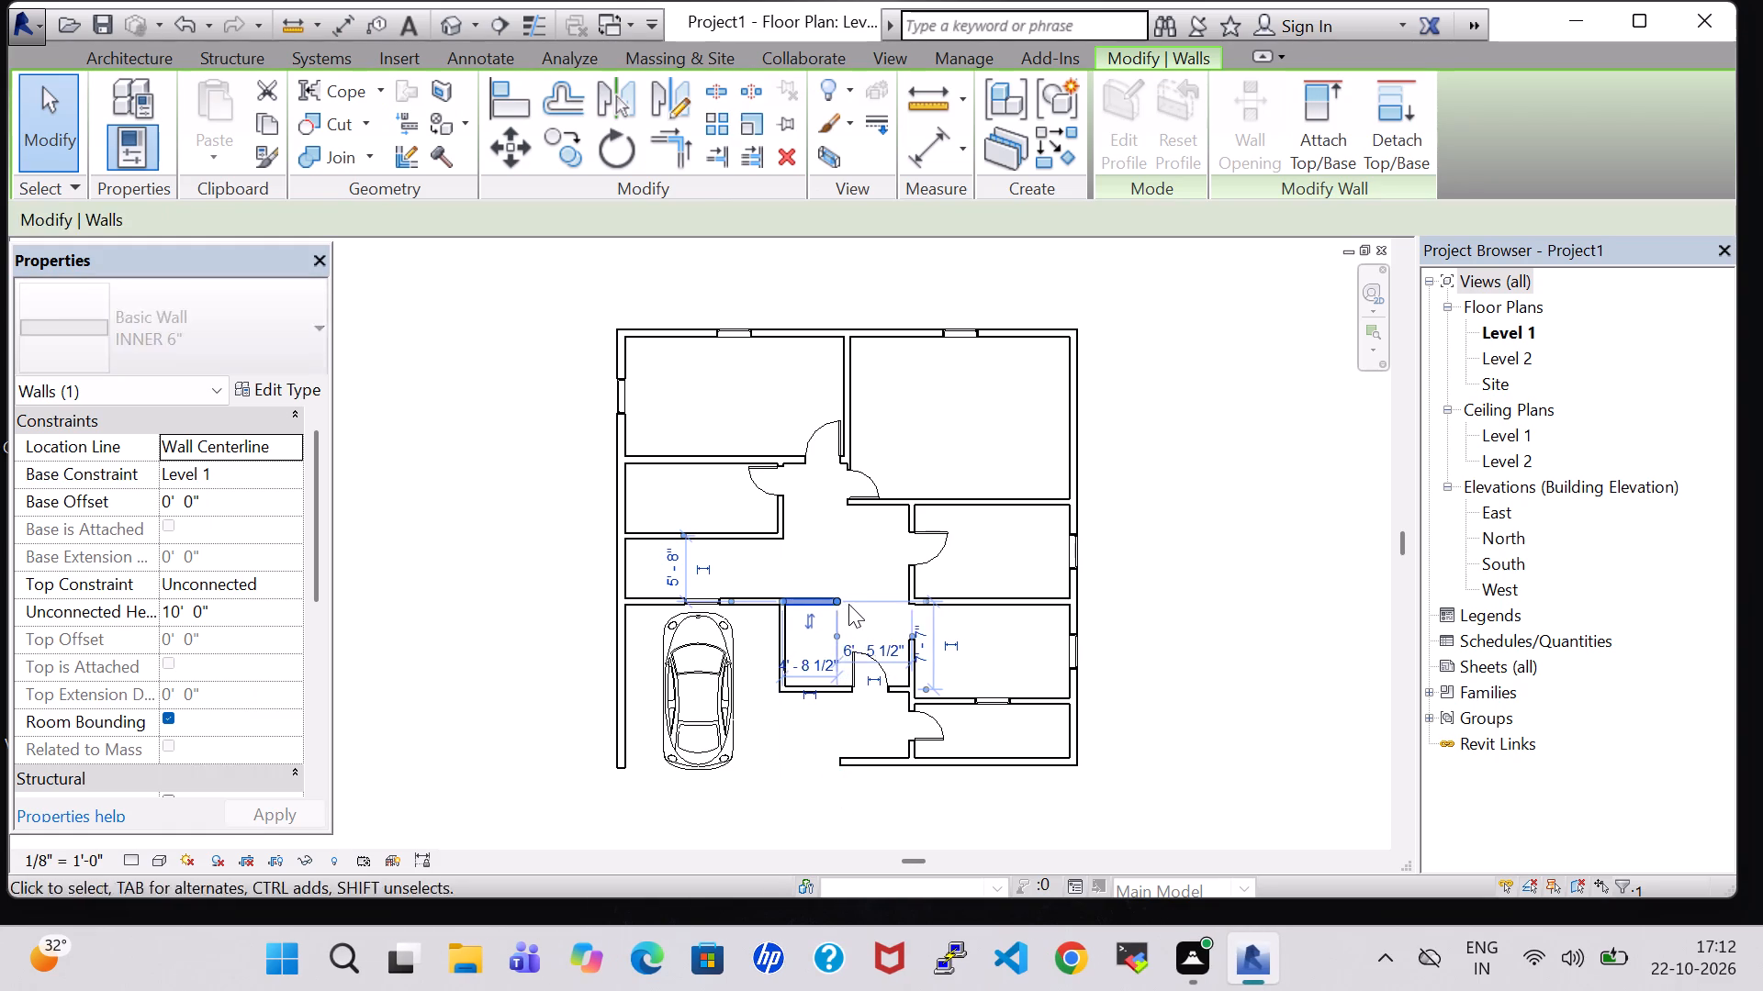
pyautogui.press('Left')
pyautogui.press('Left')
pyautogui.press('Left')
pyautogui.press('Left')
pyautogui.press('Left')
pyautogui.press('Left')
pyautogui.press('Left')
pyautogui.press('Left')
pyautogui.press('Left')
pyautogui.press('Left')
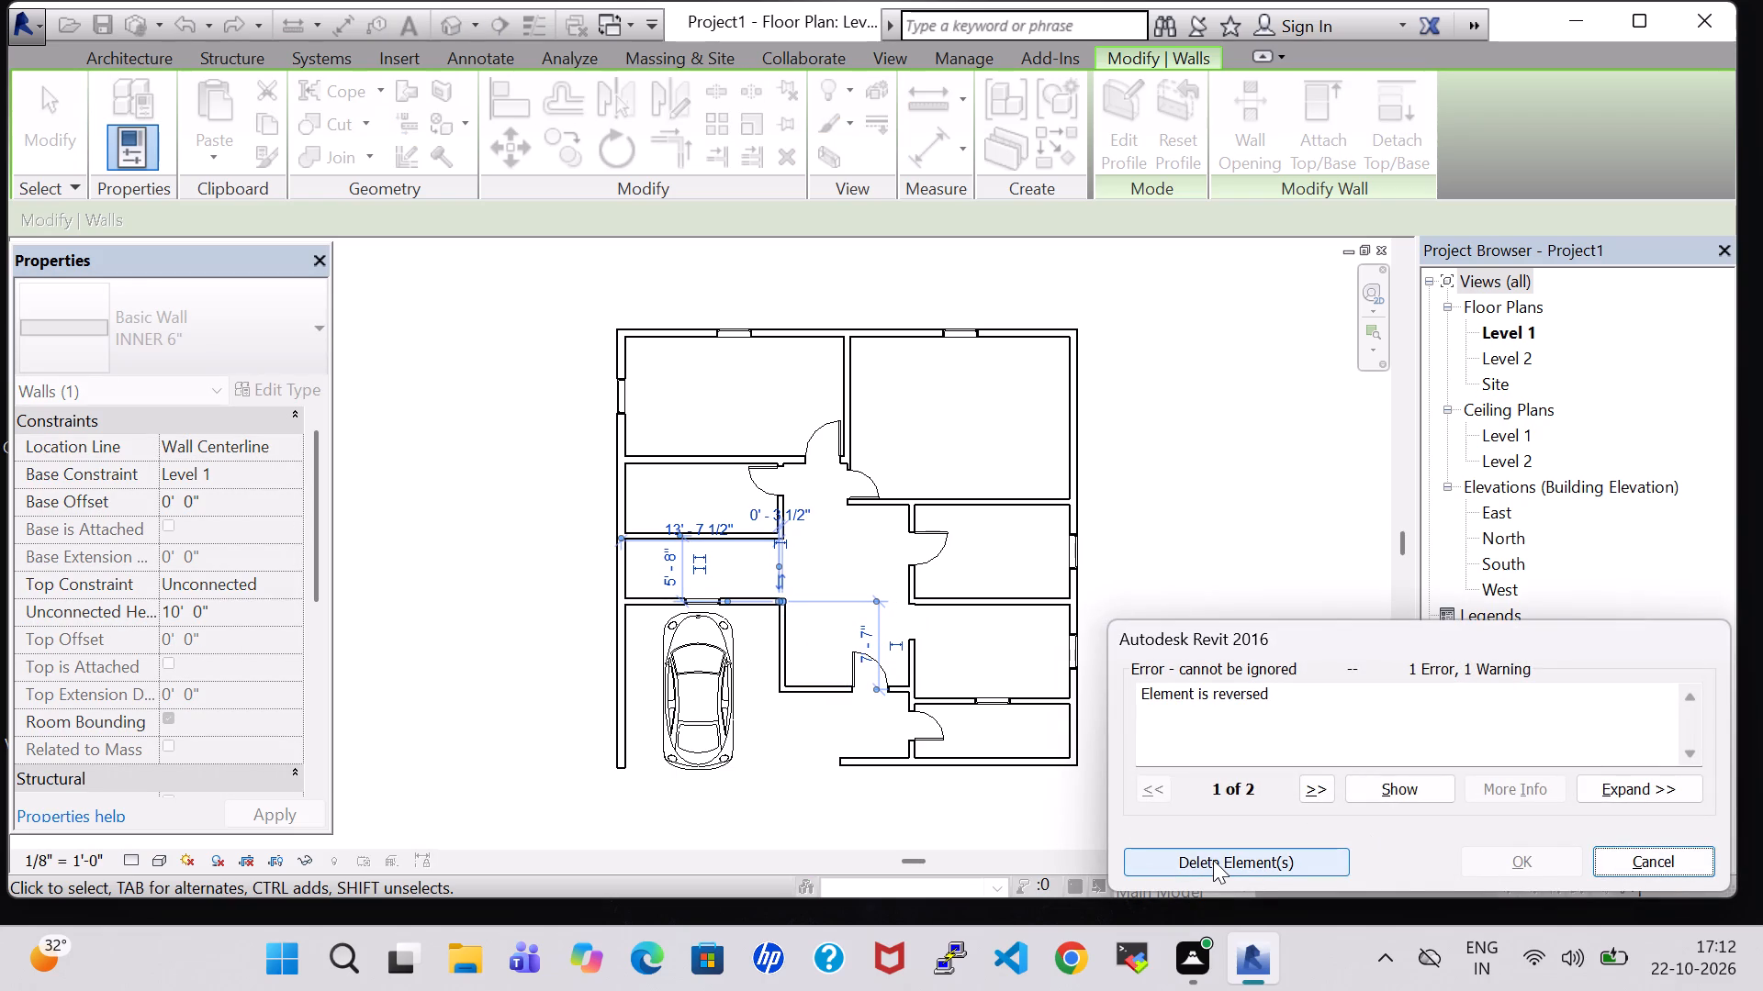
pyautogui.click(1213, 860)
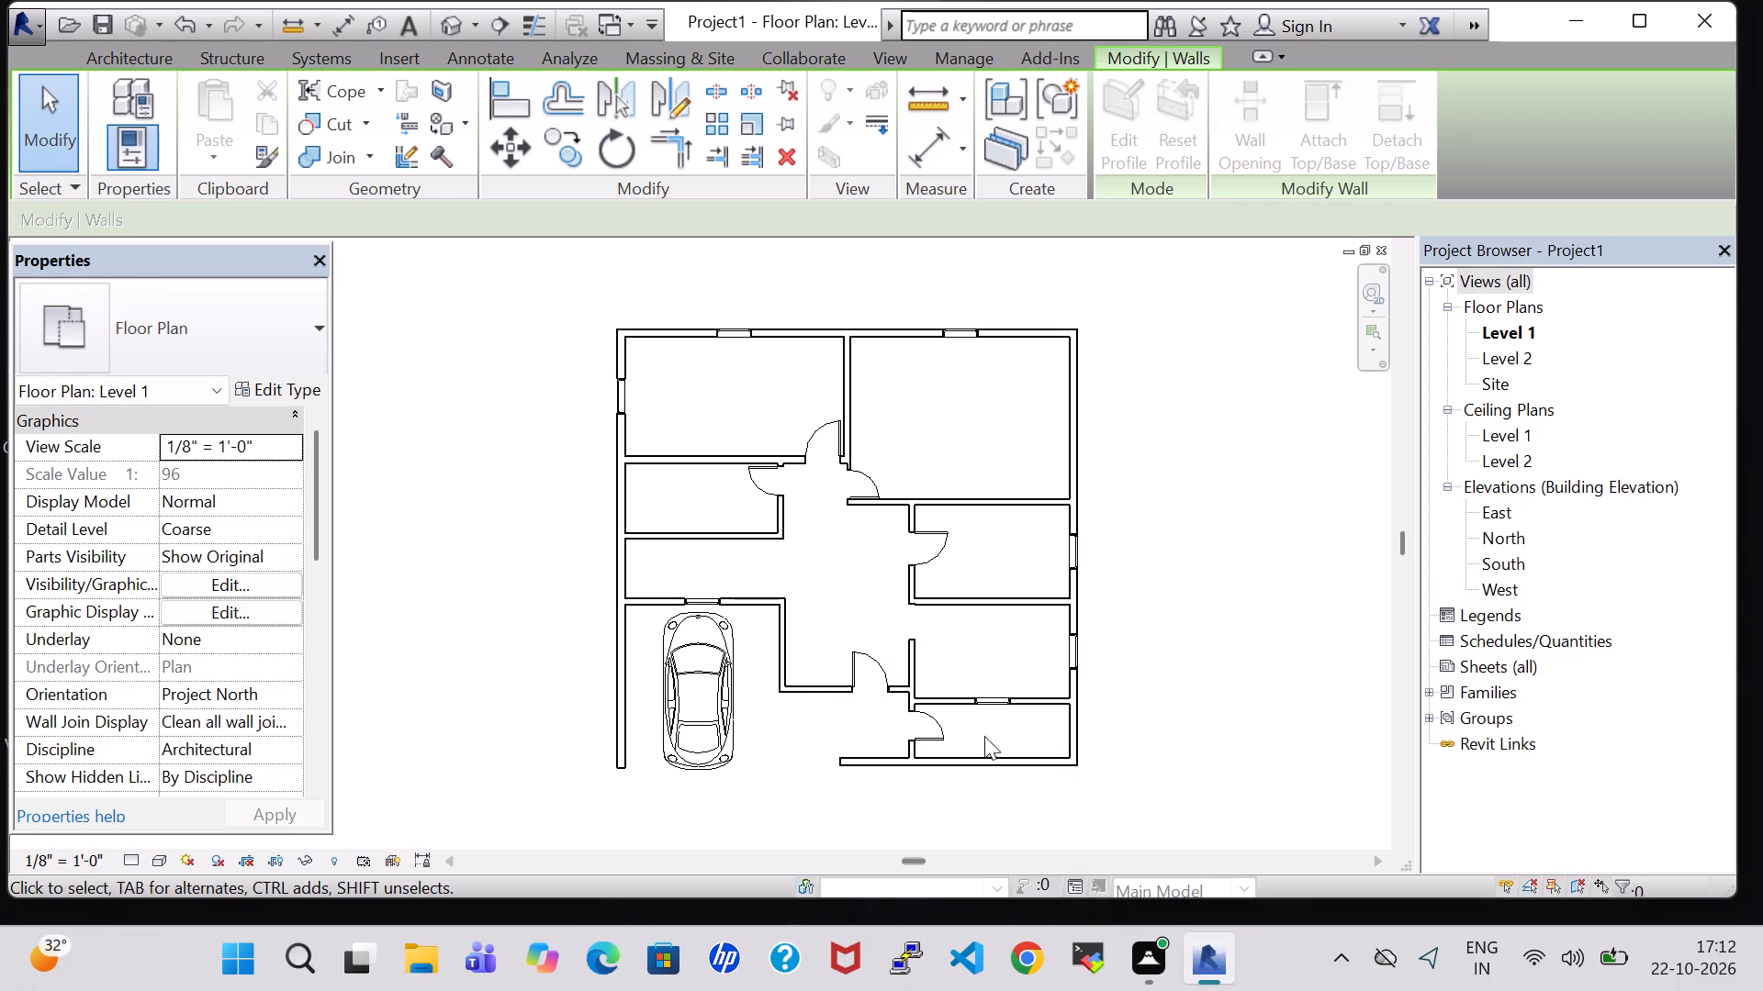
# Delete the door in the horizontal partition between the central hall and the entry space.
pyautogui.click(864, 659)
pyautogui.press('Delete')
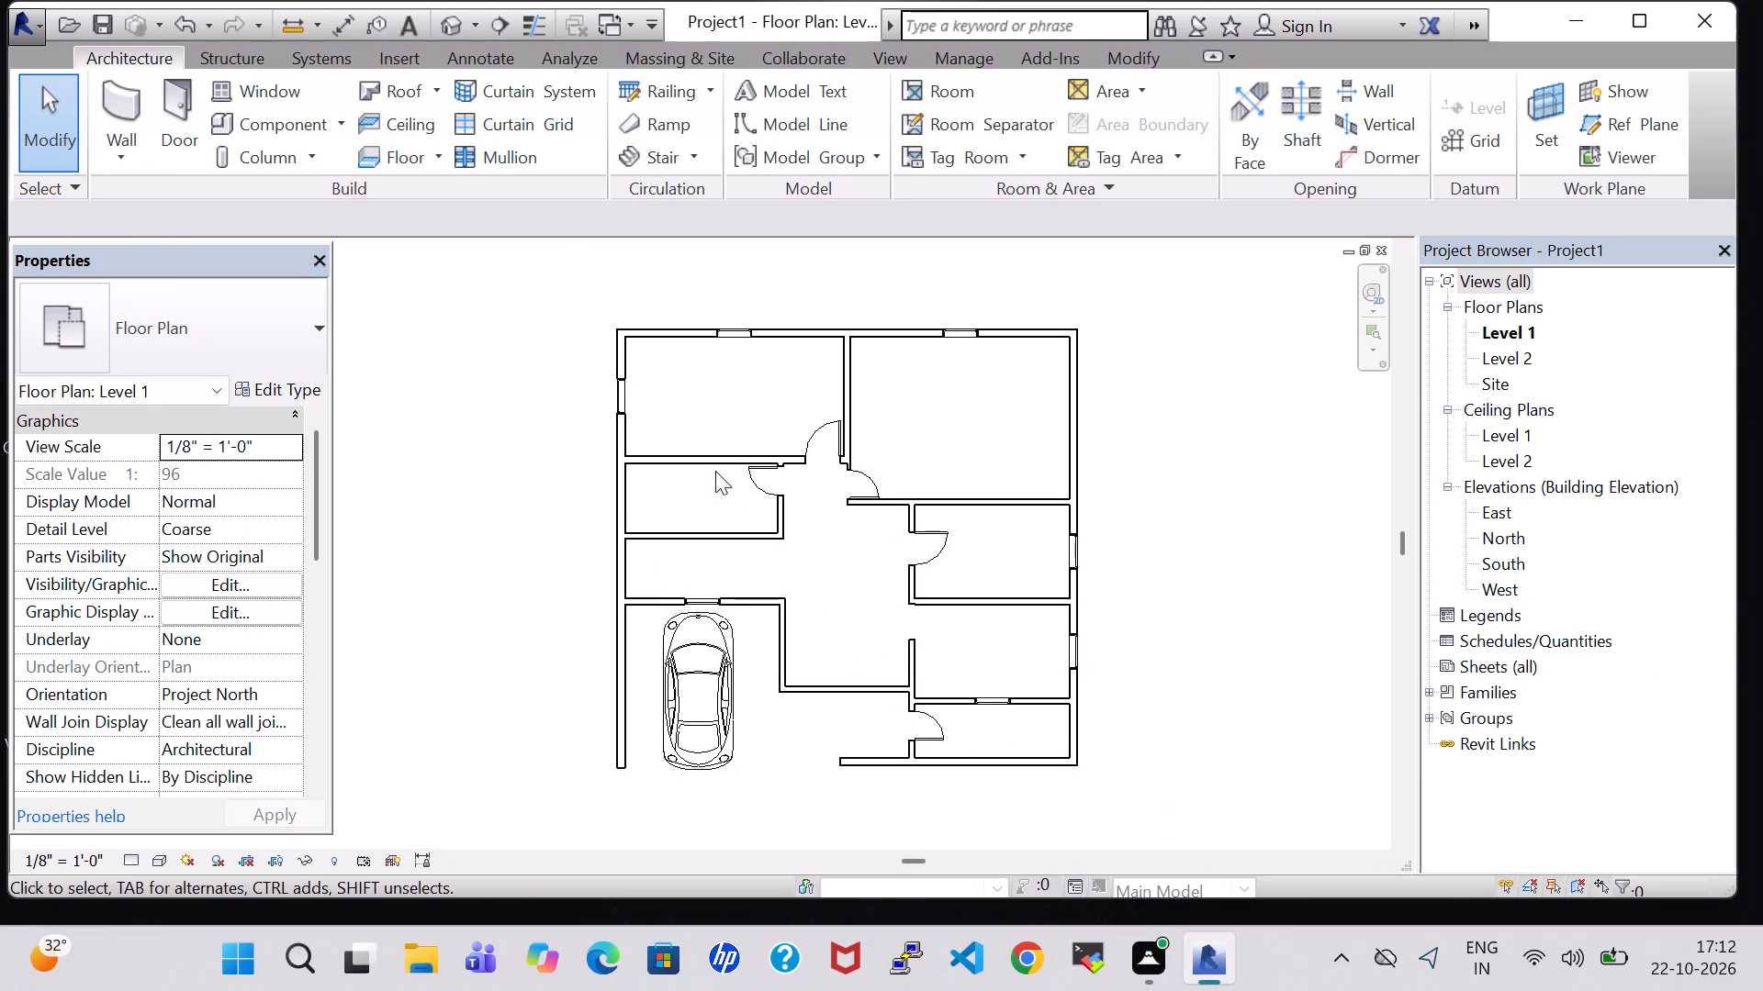
# Load the residential Door-Exterior-Double-Full Glass-Wood_Clad family and place a 60" x 80" door centred in the wall between the central hall and entry.
pyautogui.click(164, 95)
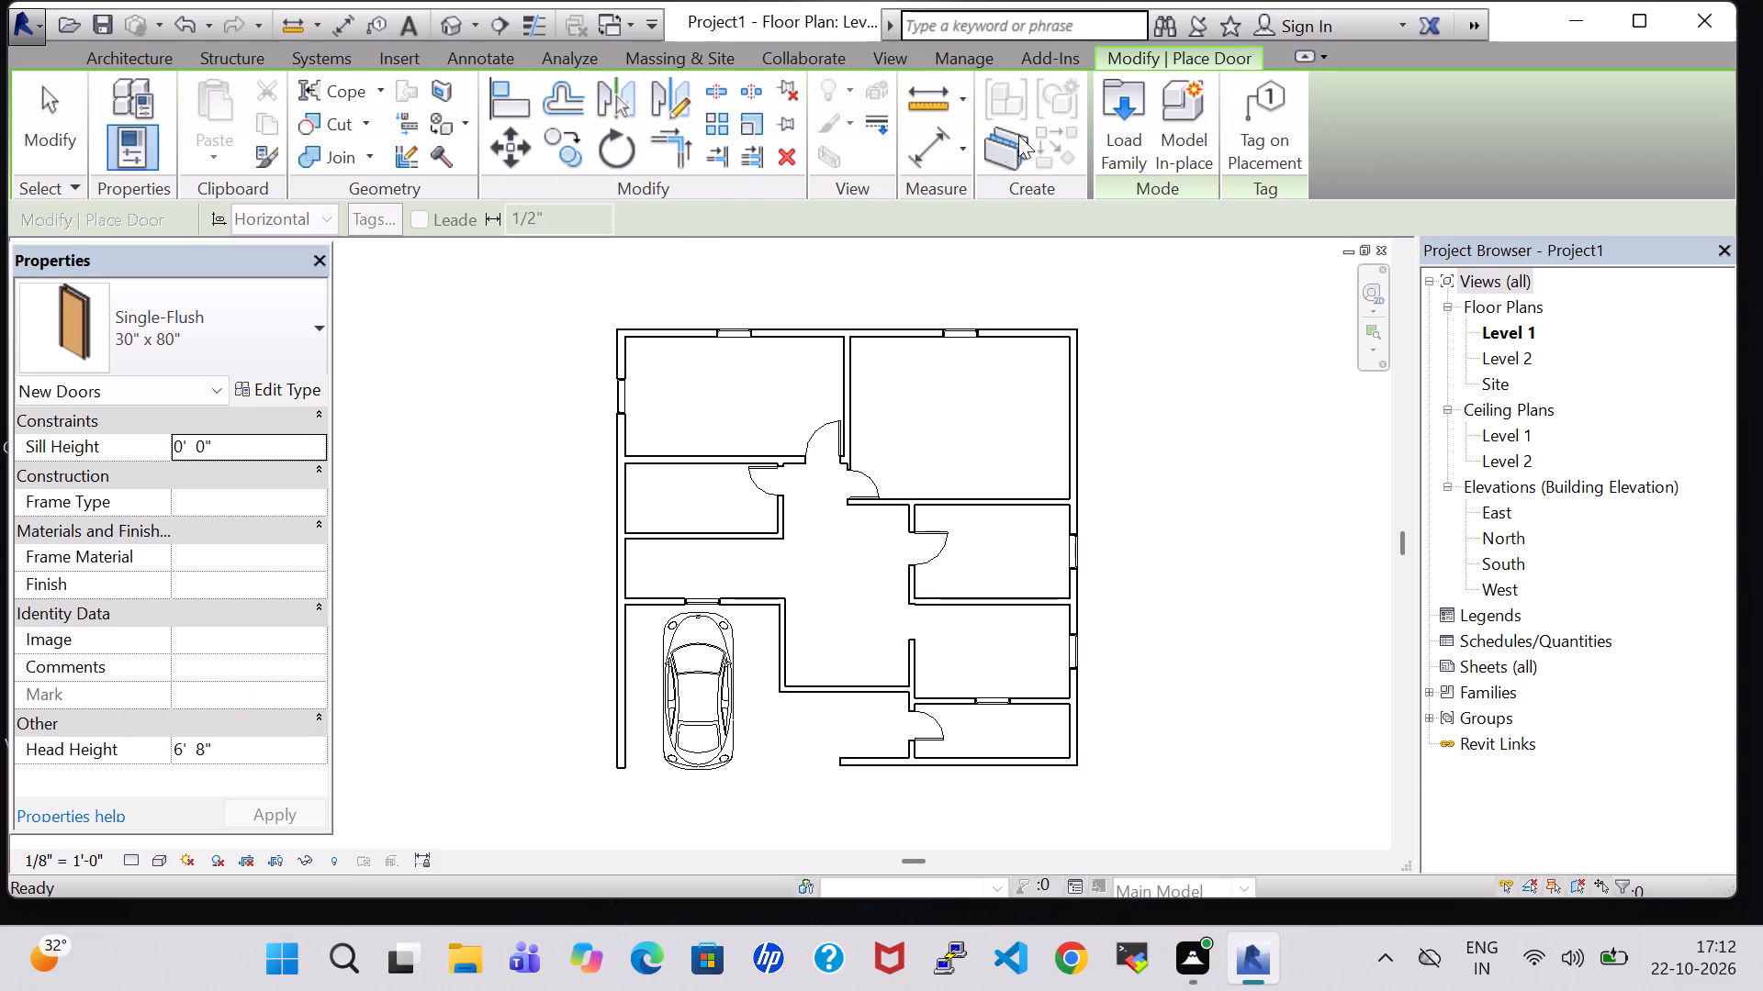
pyautogui.click(1131, 133)
pyautogui.click(1034, 618)
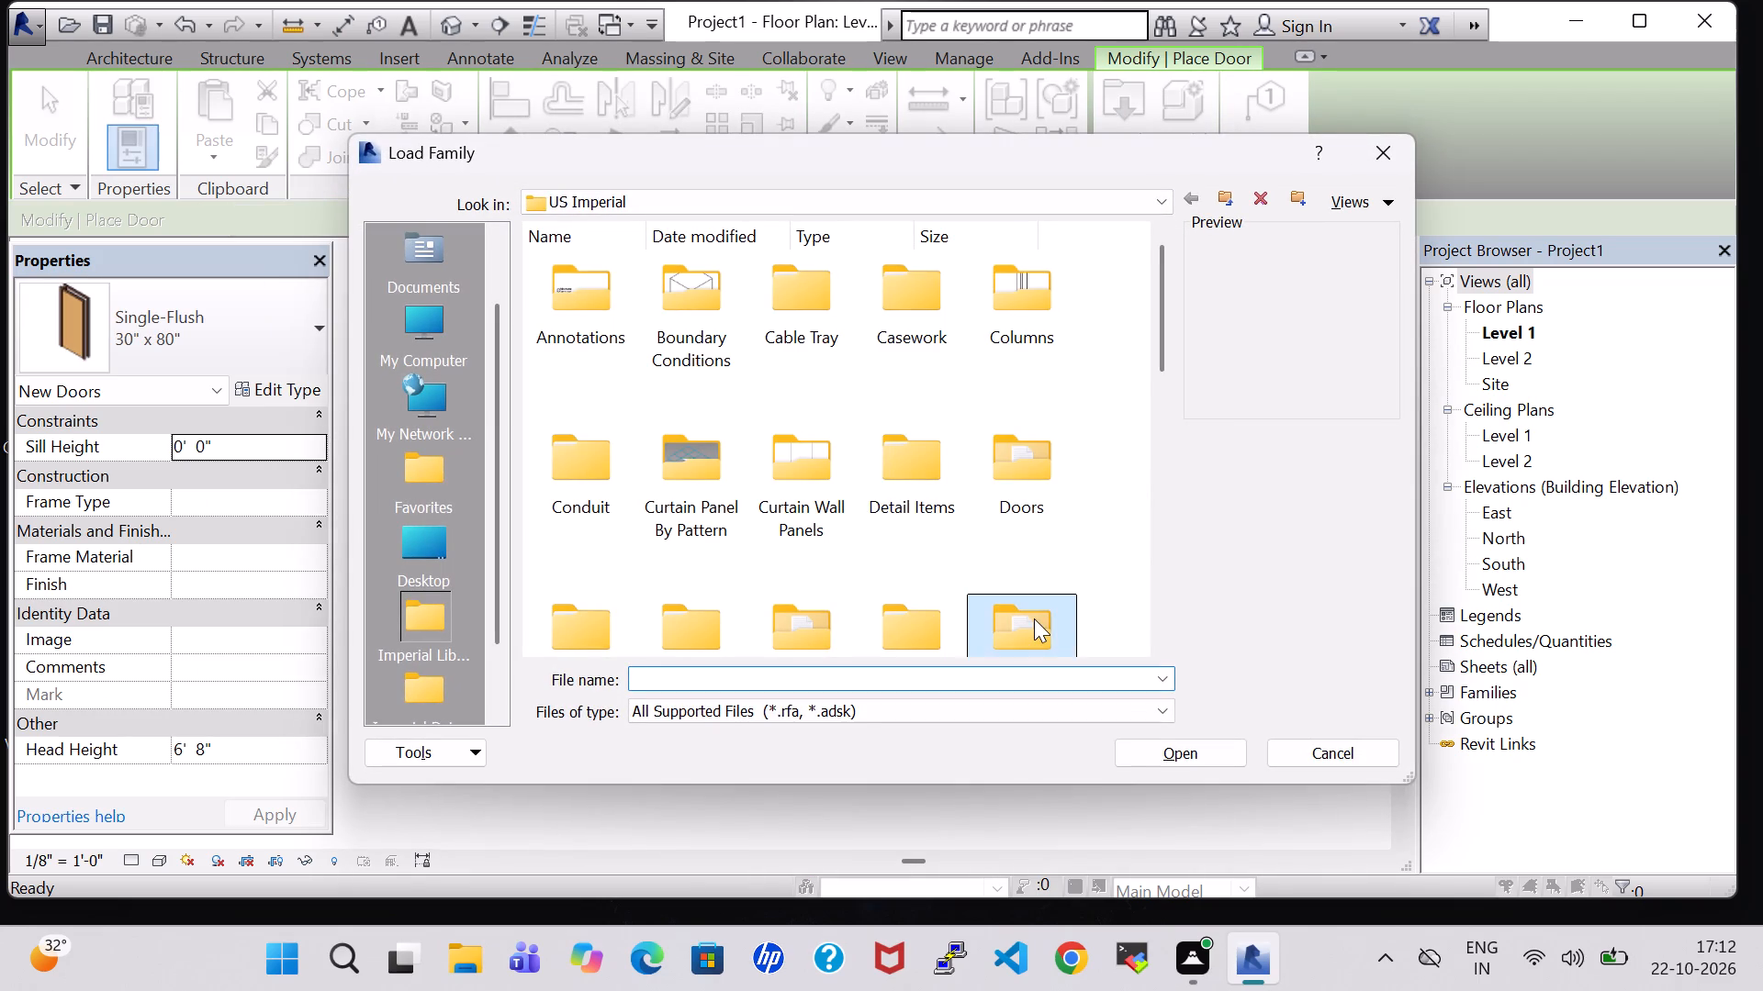
pyautogui.doubleClick(1009, 442)
pyautogui.doubleClick(778, 323)
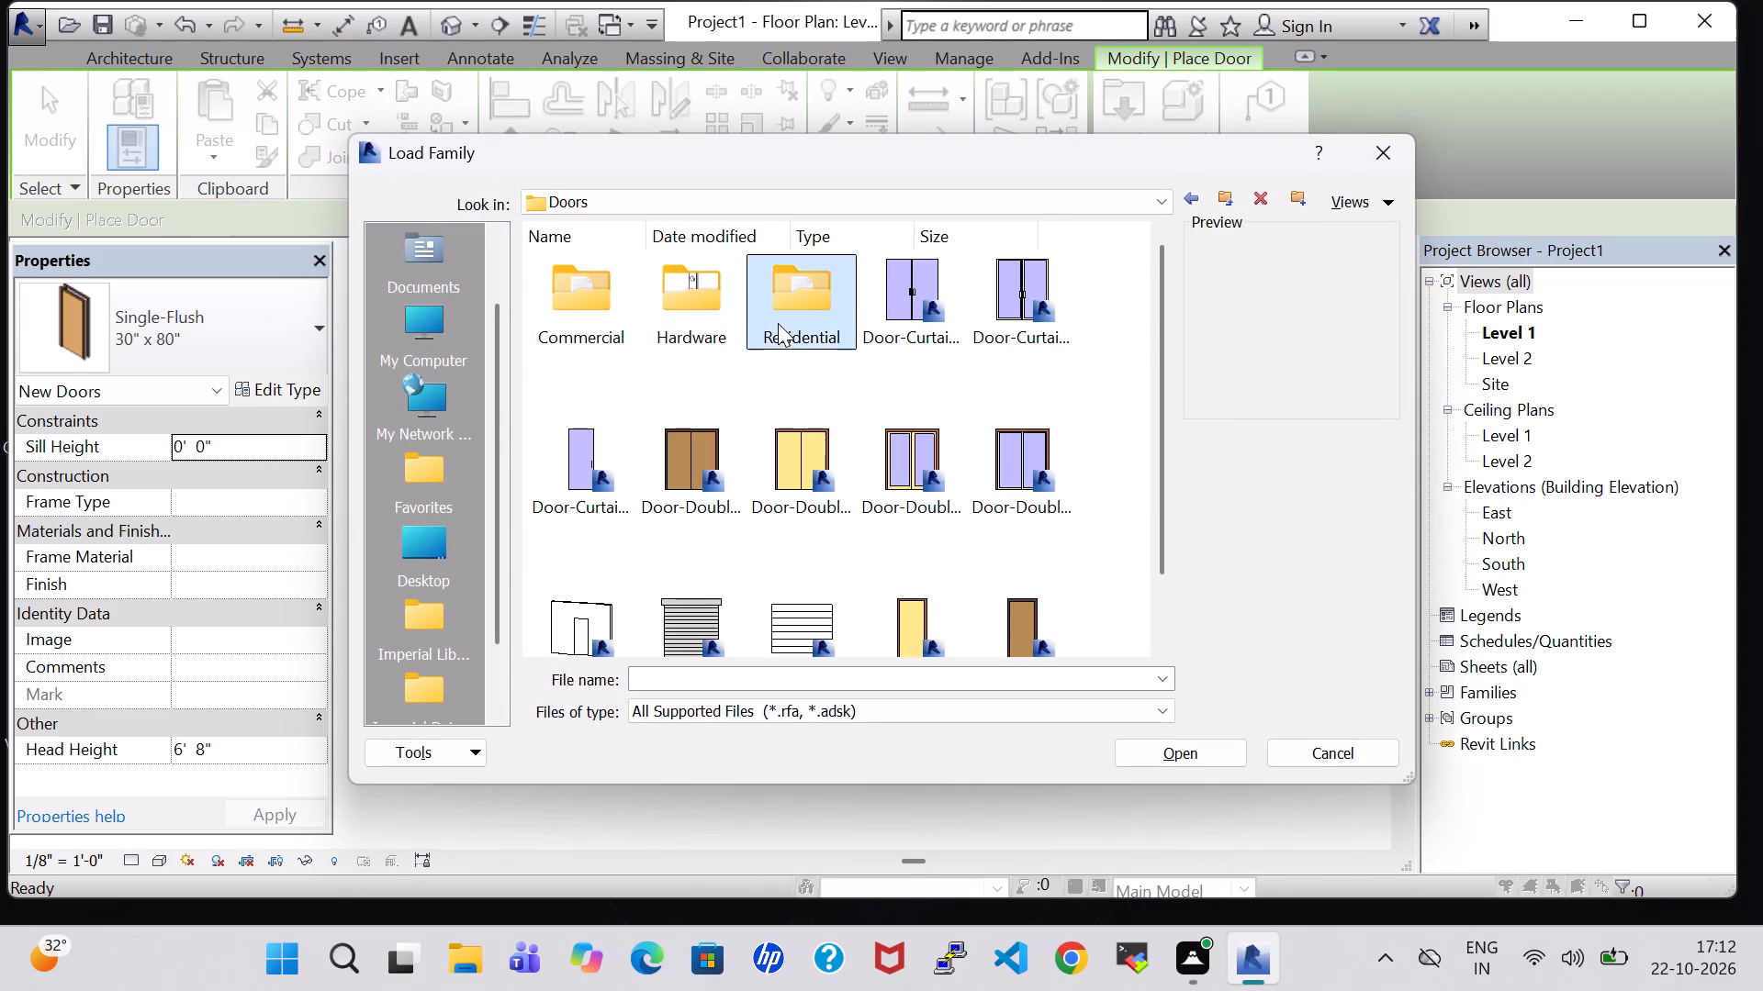
pyautogui.click(566, 302)
pyautogui.click(1174, 745)
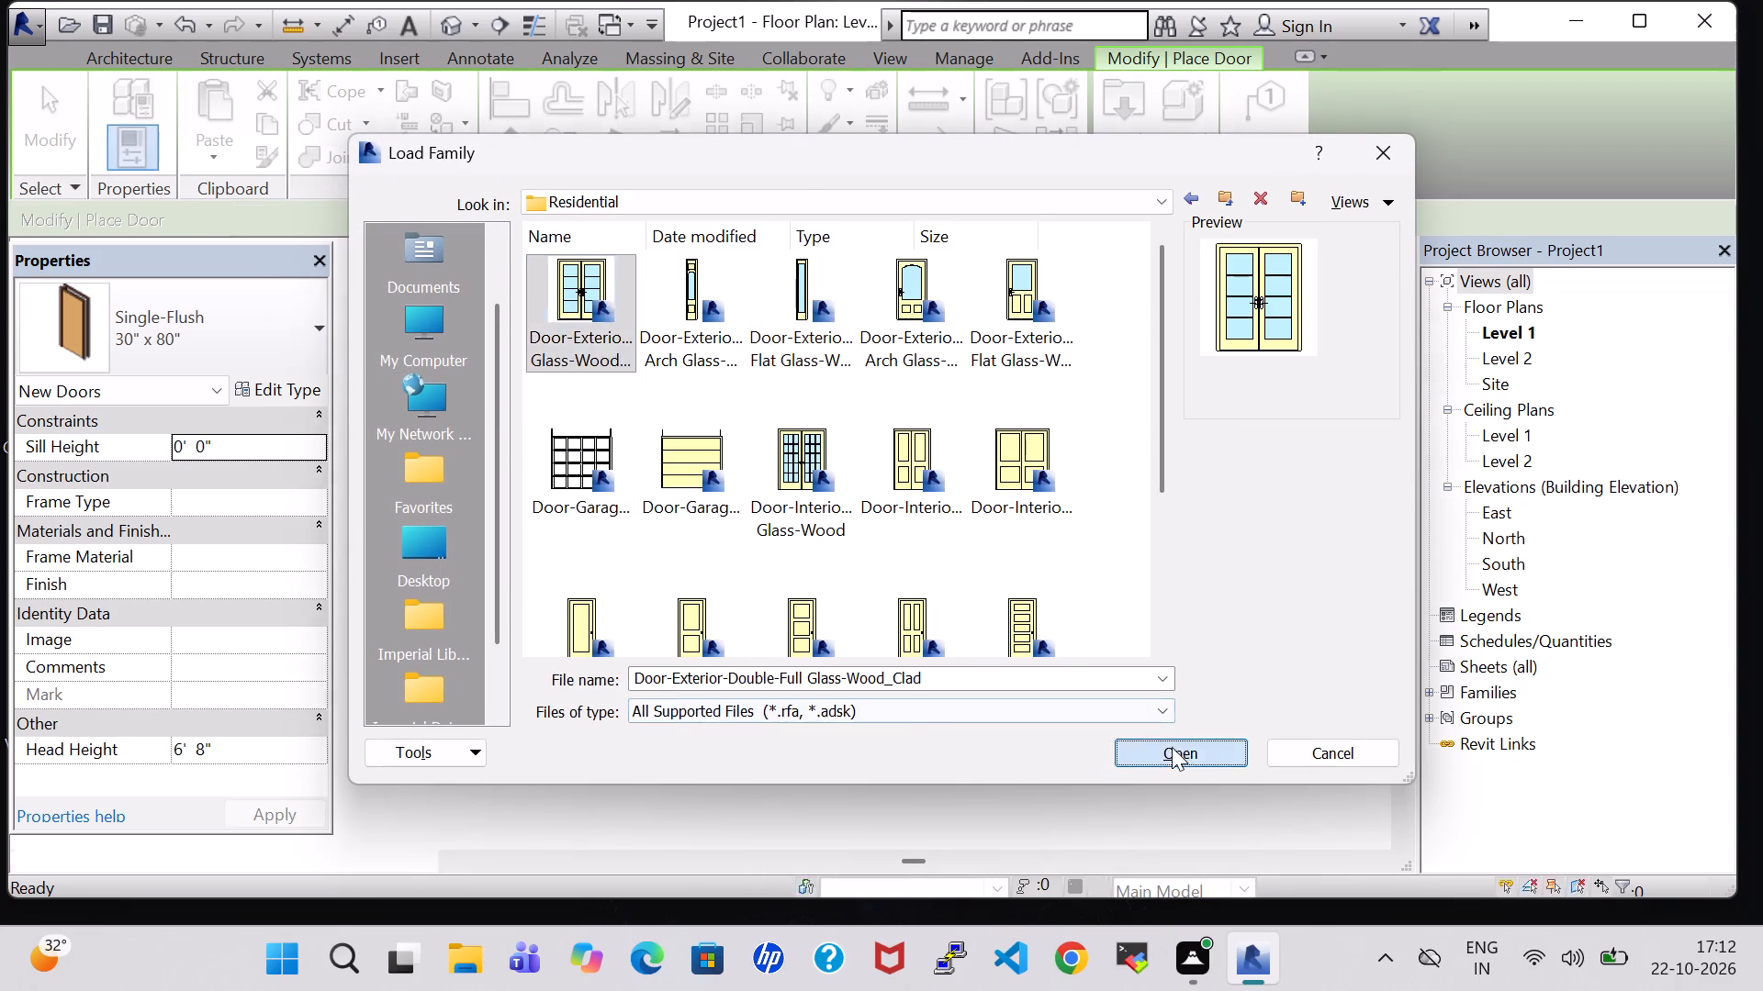
pyautogui.click(1032, 585)
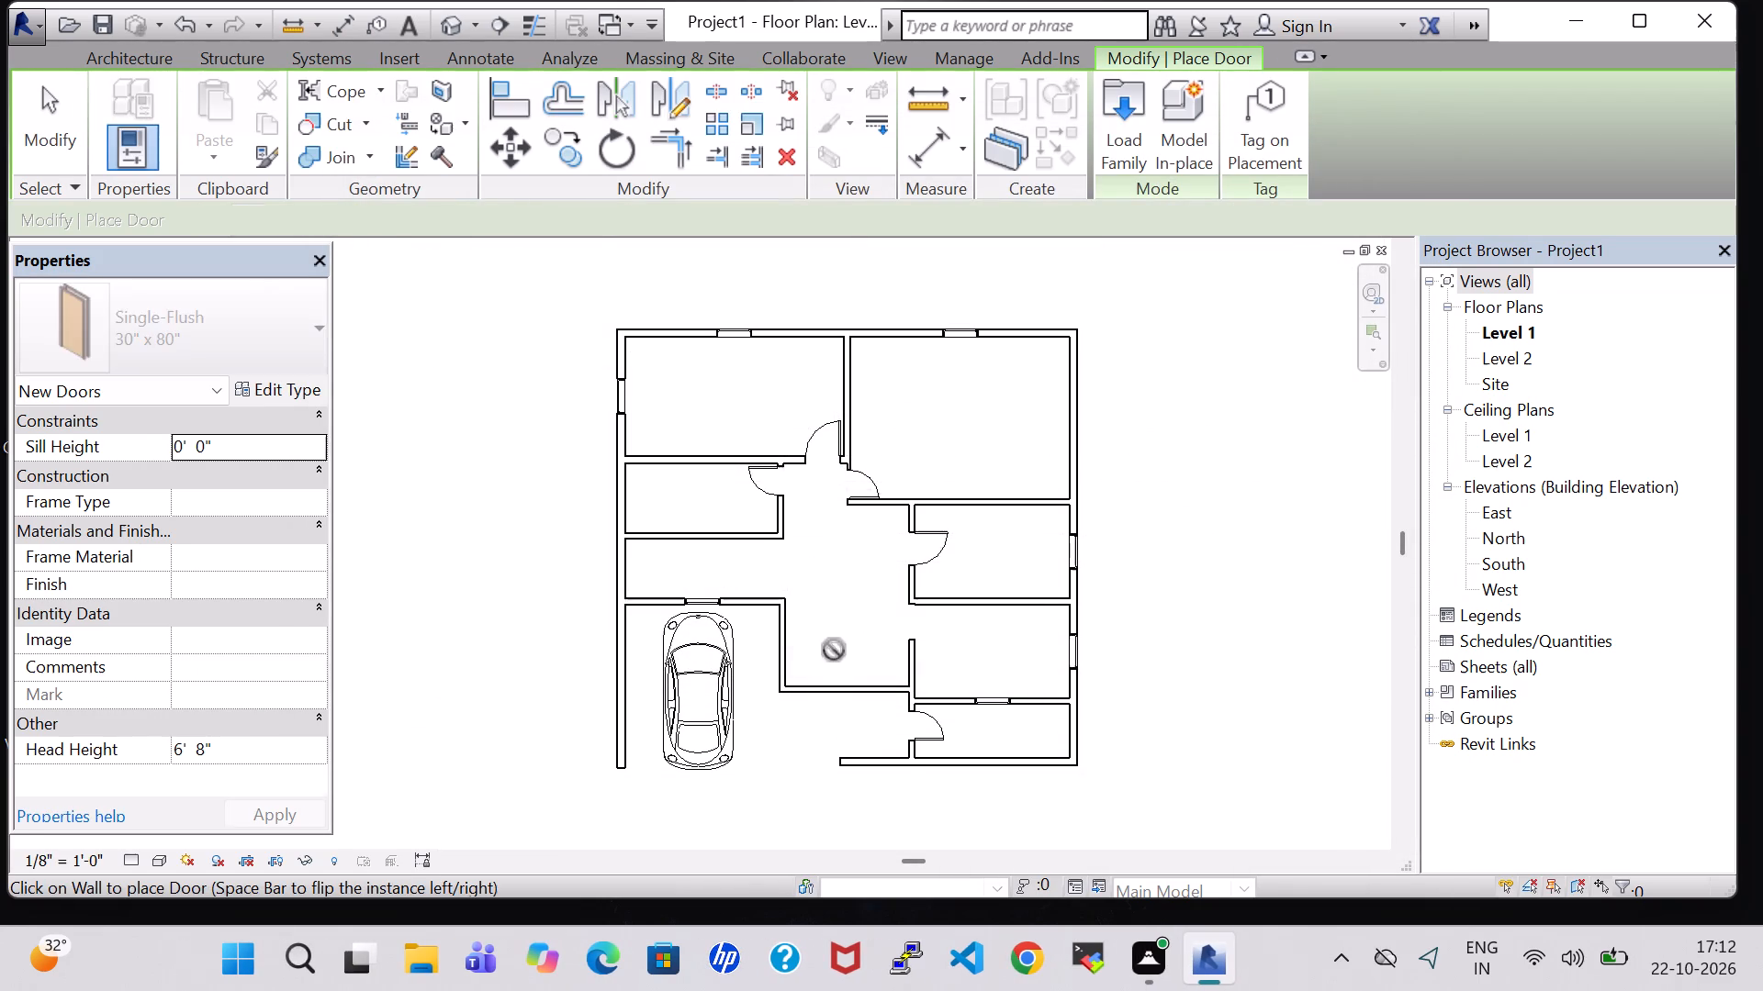
pyautogui.click(837, 682)
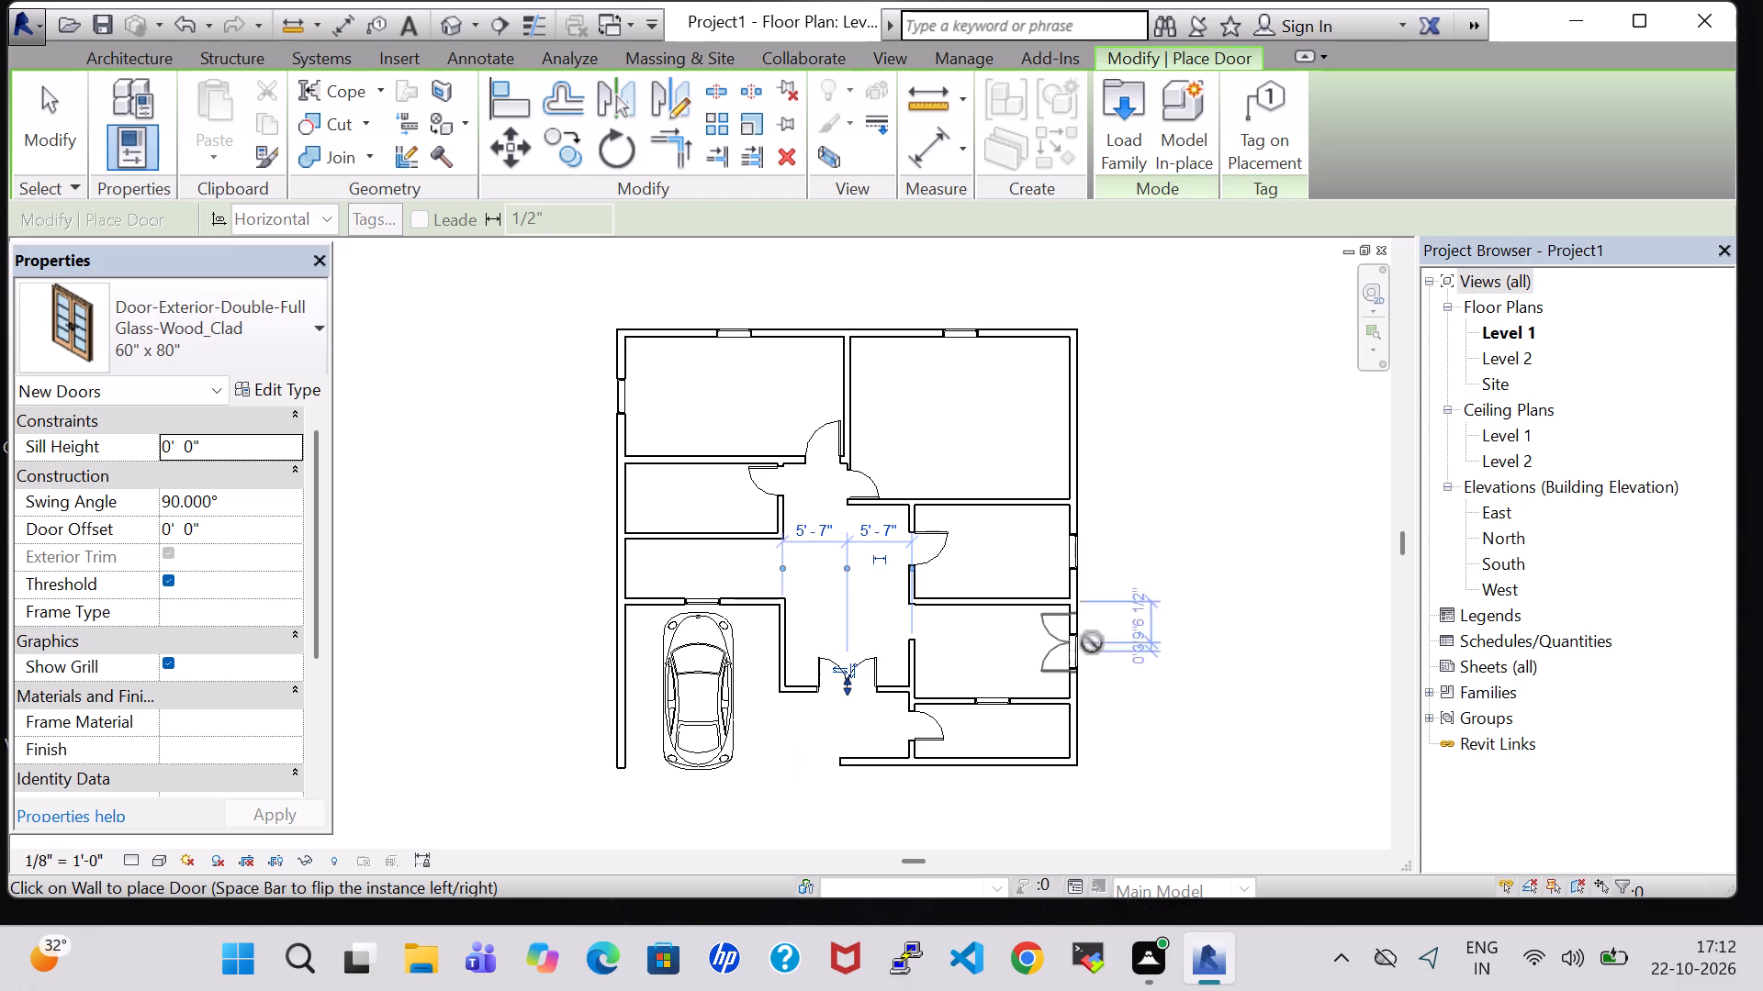
pyautogui.press('Escape')
pyautogui.press('Escape')
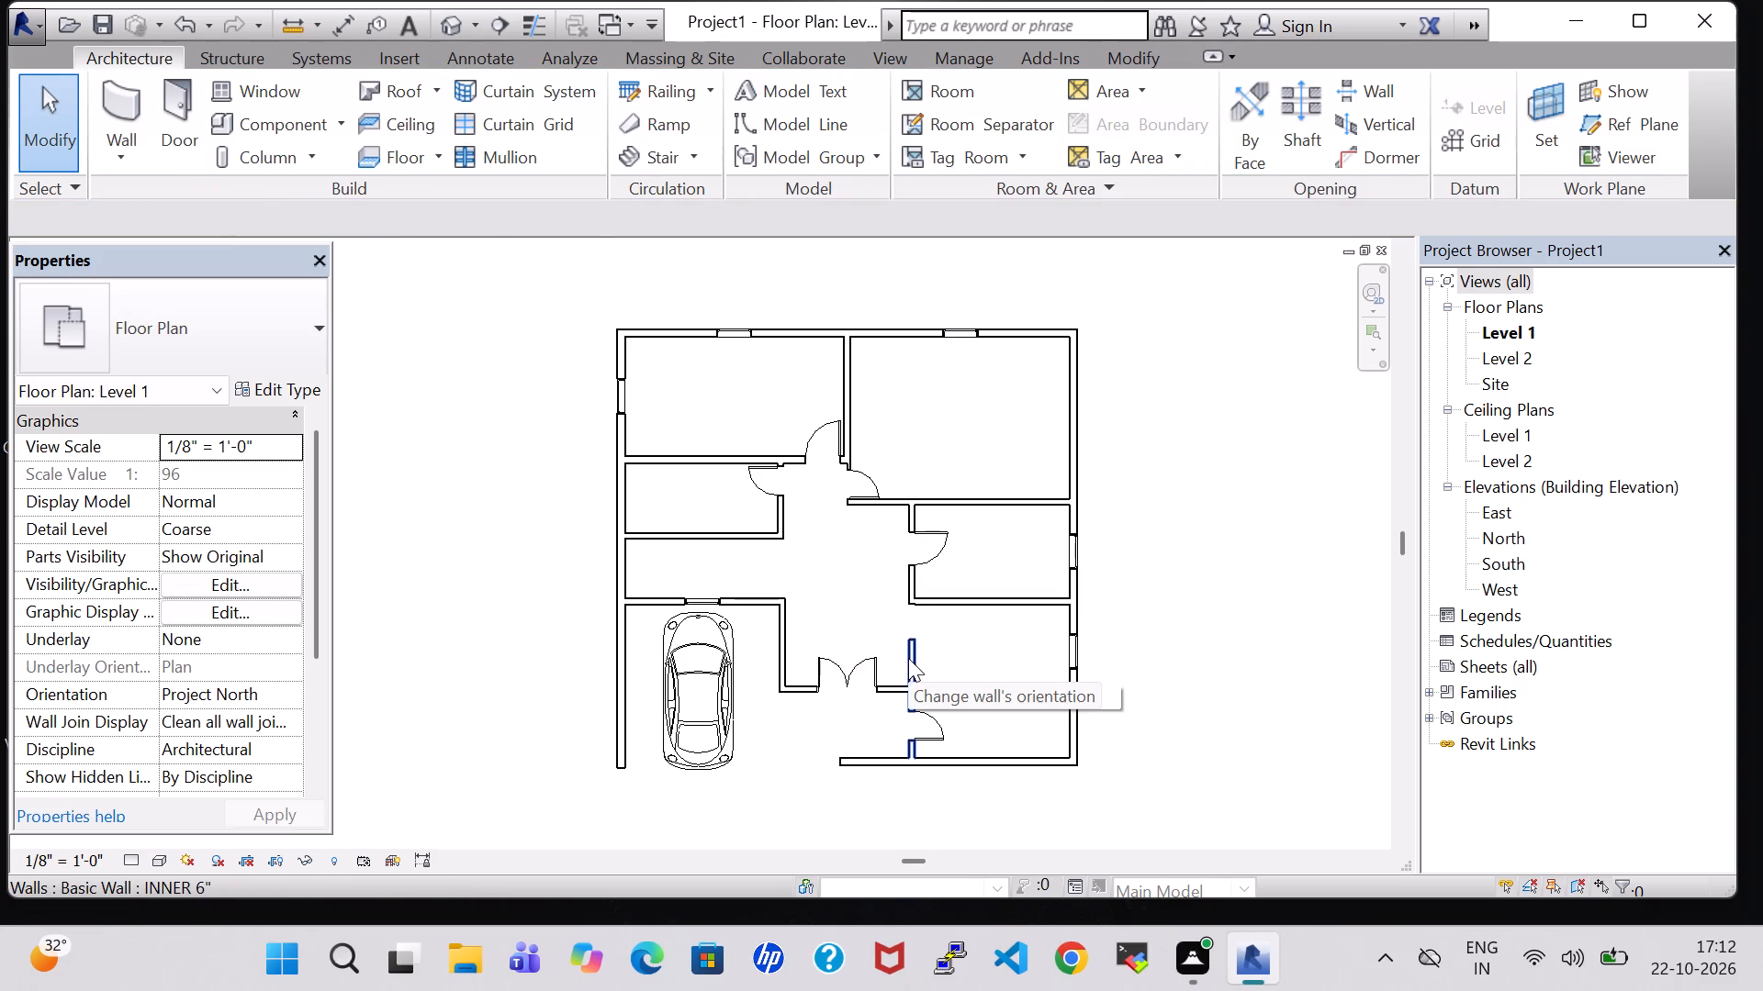
# Nudge the left partition of the lower-right rooms left four increments, to 9'-2" from the garage's partition.
pyautogui.click(908, 658)
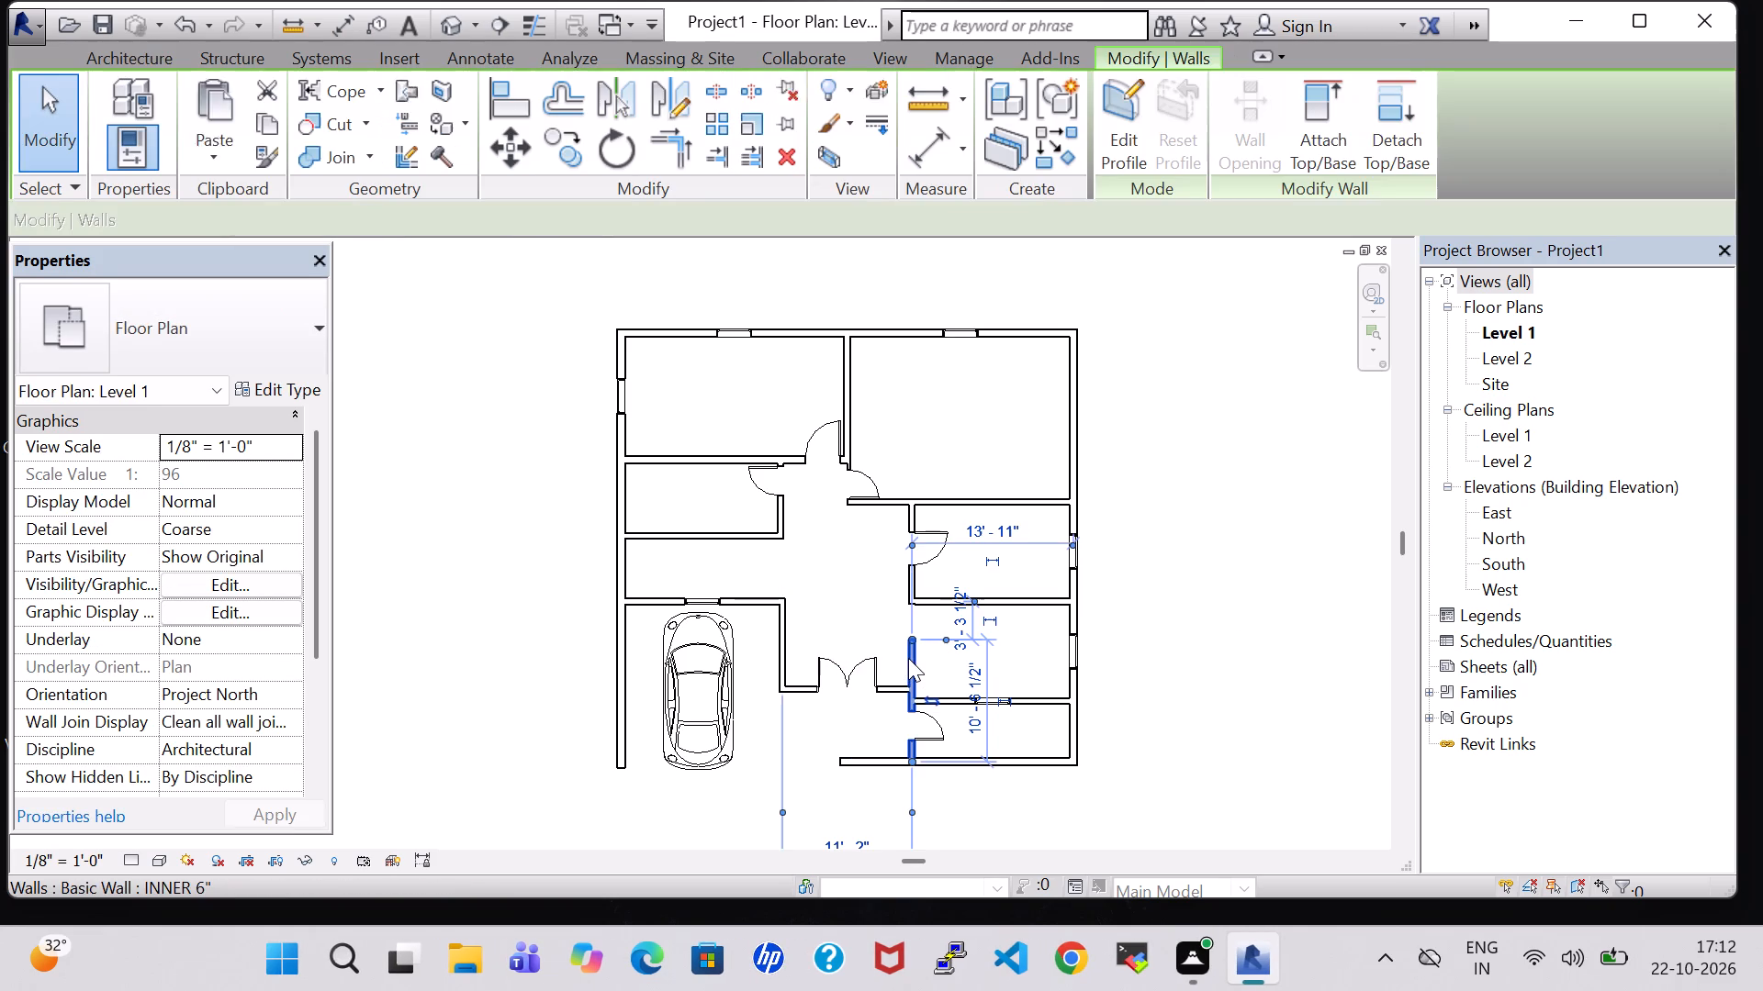
pyautogui.press('Left')
pyautogui.press('Left')
pyautogui.press('Left')
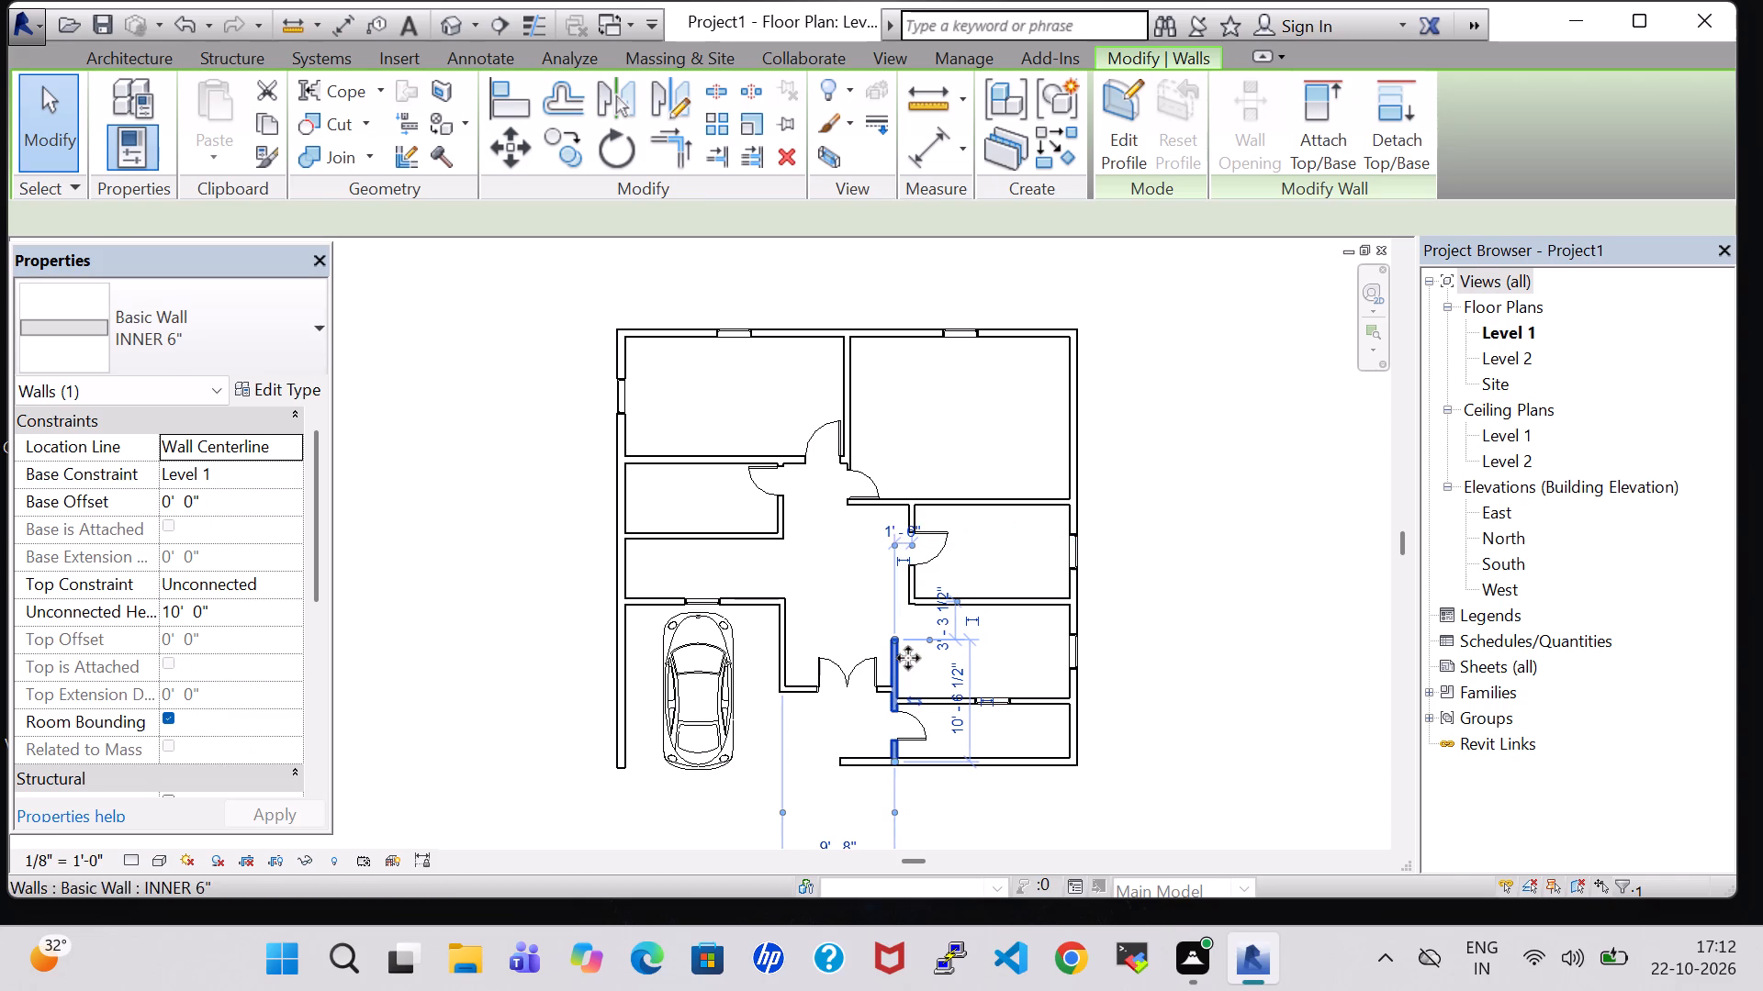
pyautogui.press('Left')
# Nudge the double entry door left three increments along its wall.
pyautogui.click(845, 669)
pyautogui.press('Left')
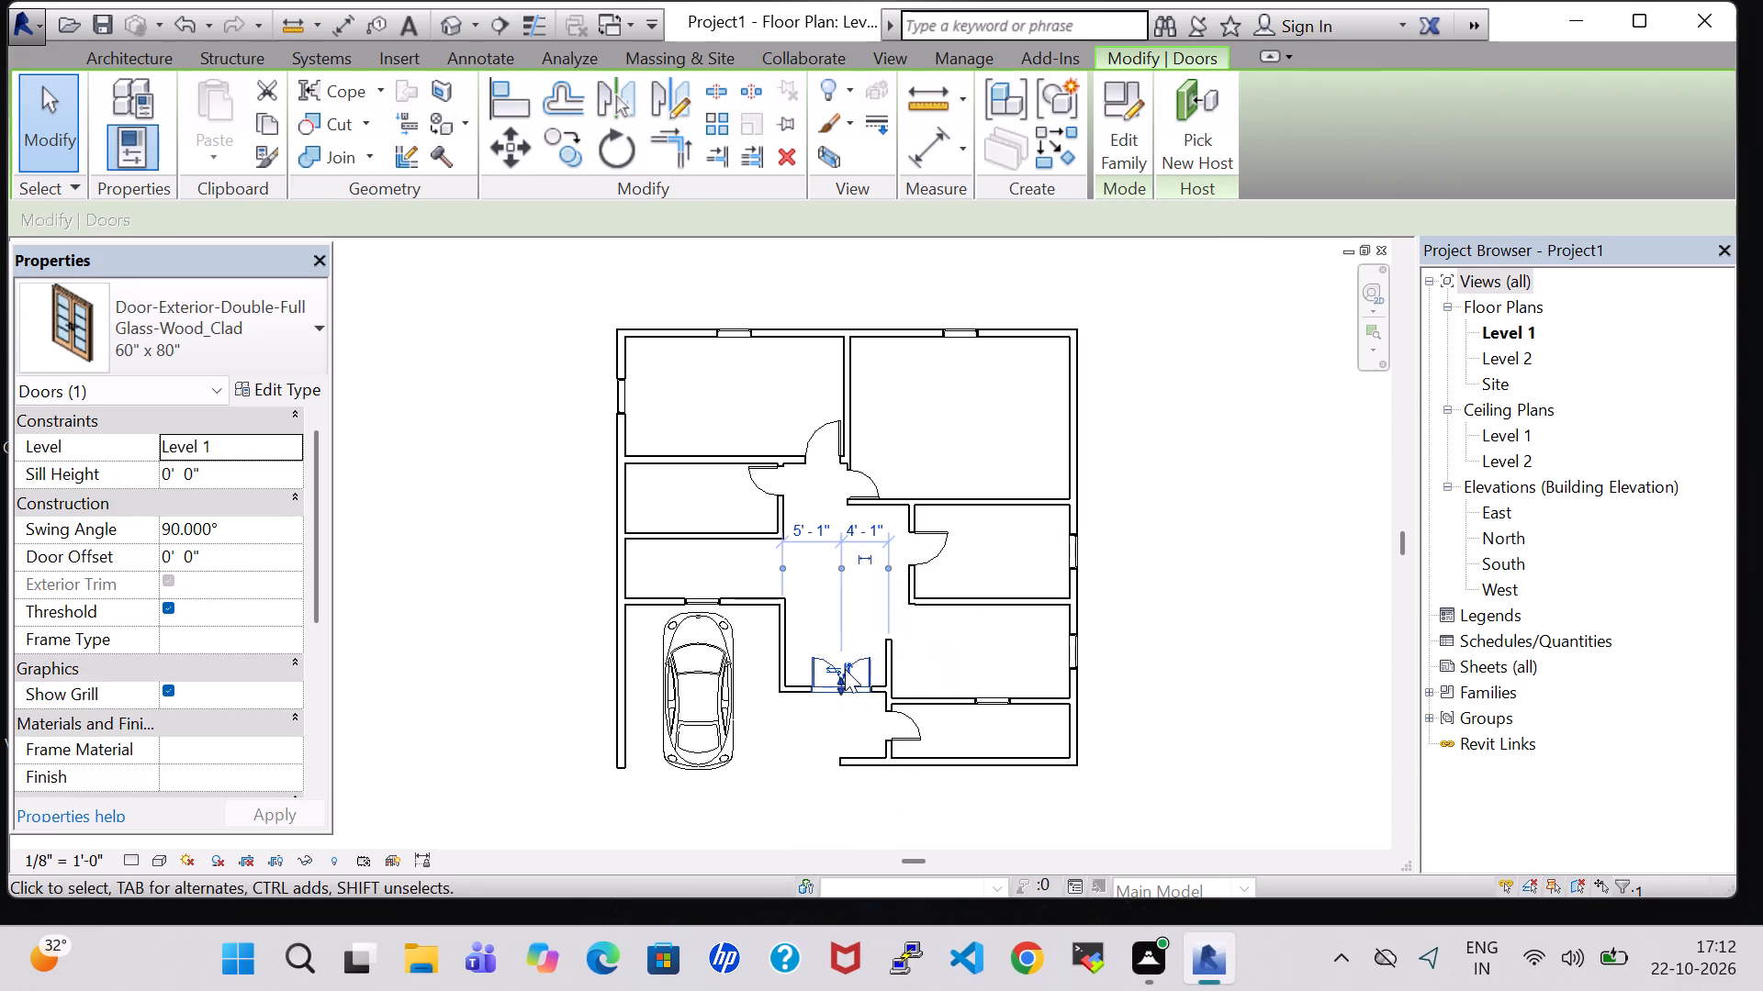
pyautogui.press('Left')
pyautogui.press('Left')
# Nudge the lower-right rooms' left partition further left, to 7'-8" from the garage's partition.
pyautogui.click(884, 668)
pyautogui.press('Left')
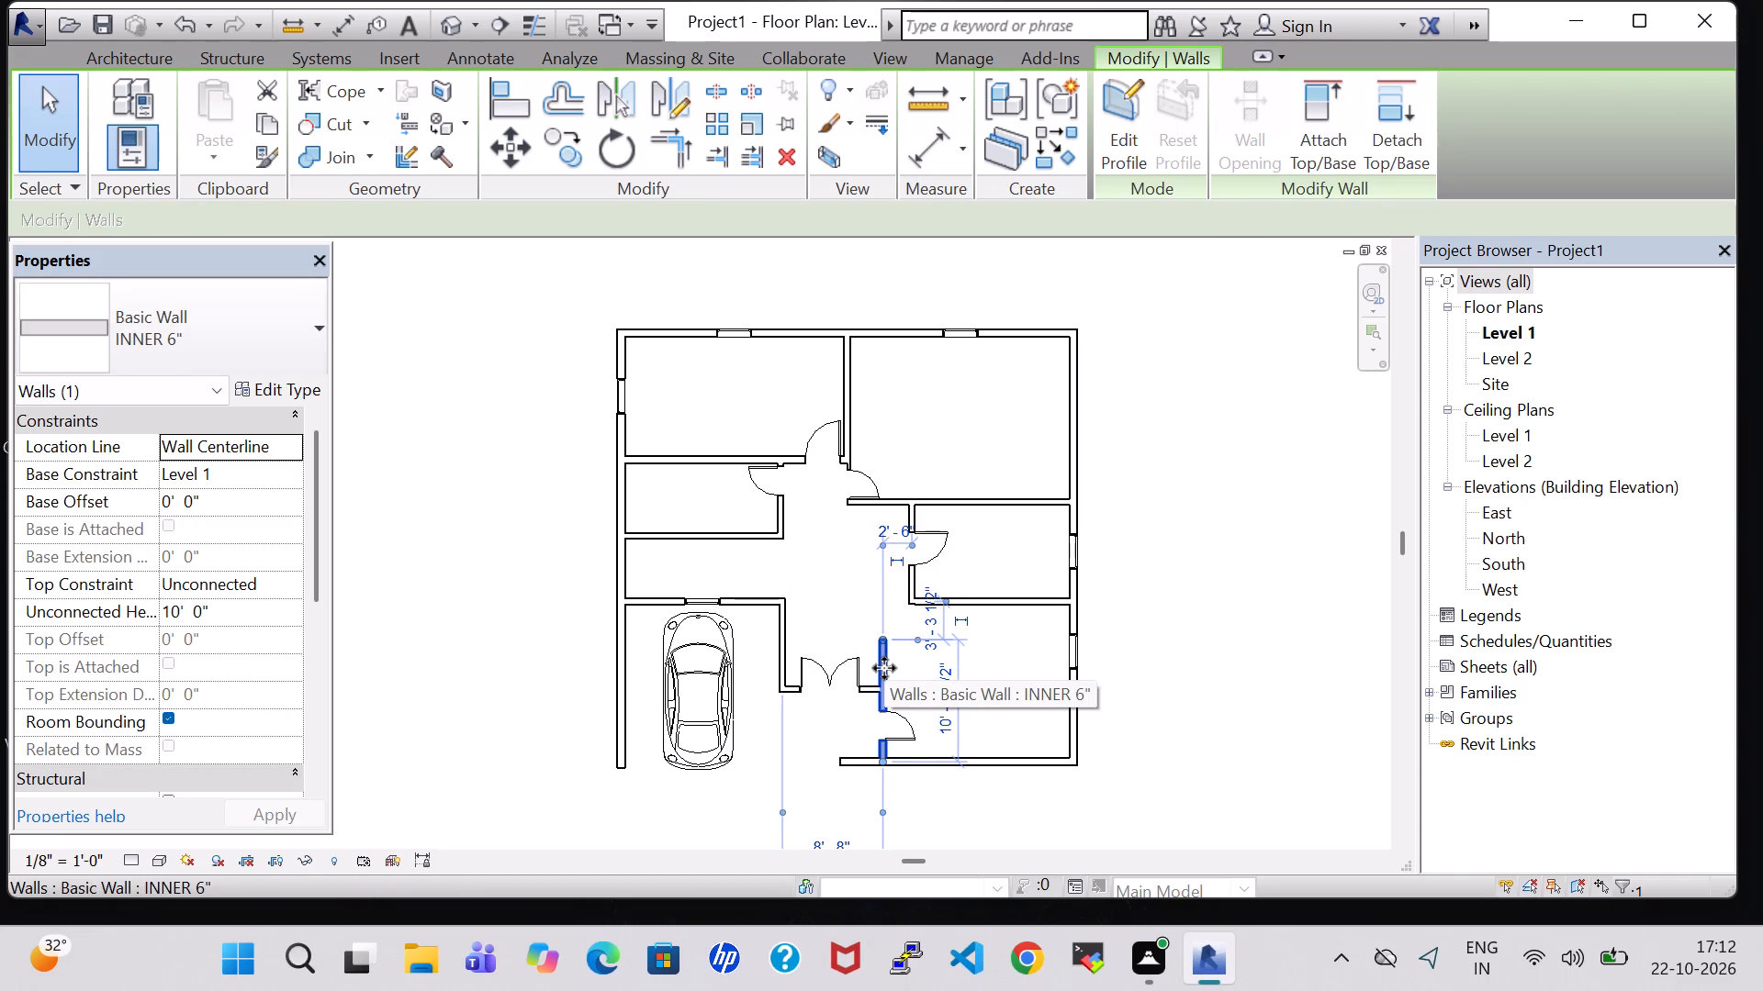
pyautogui.press('Left')
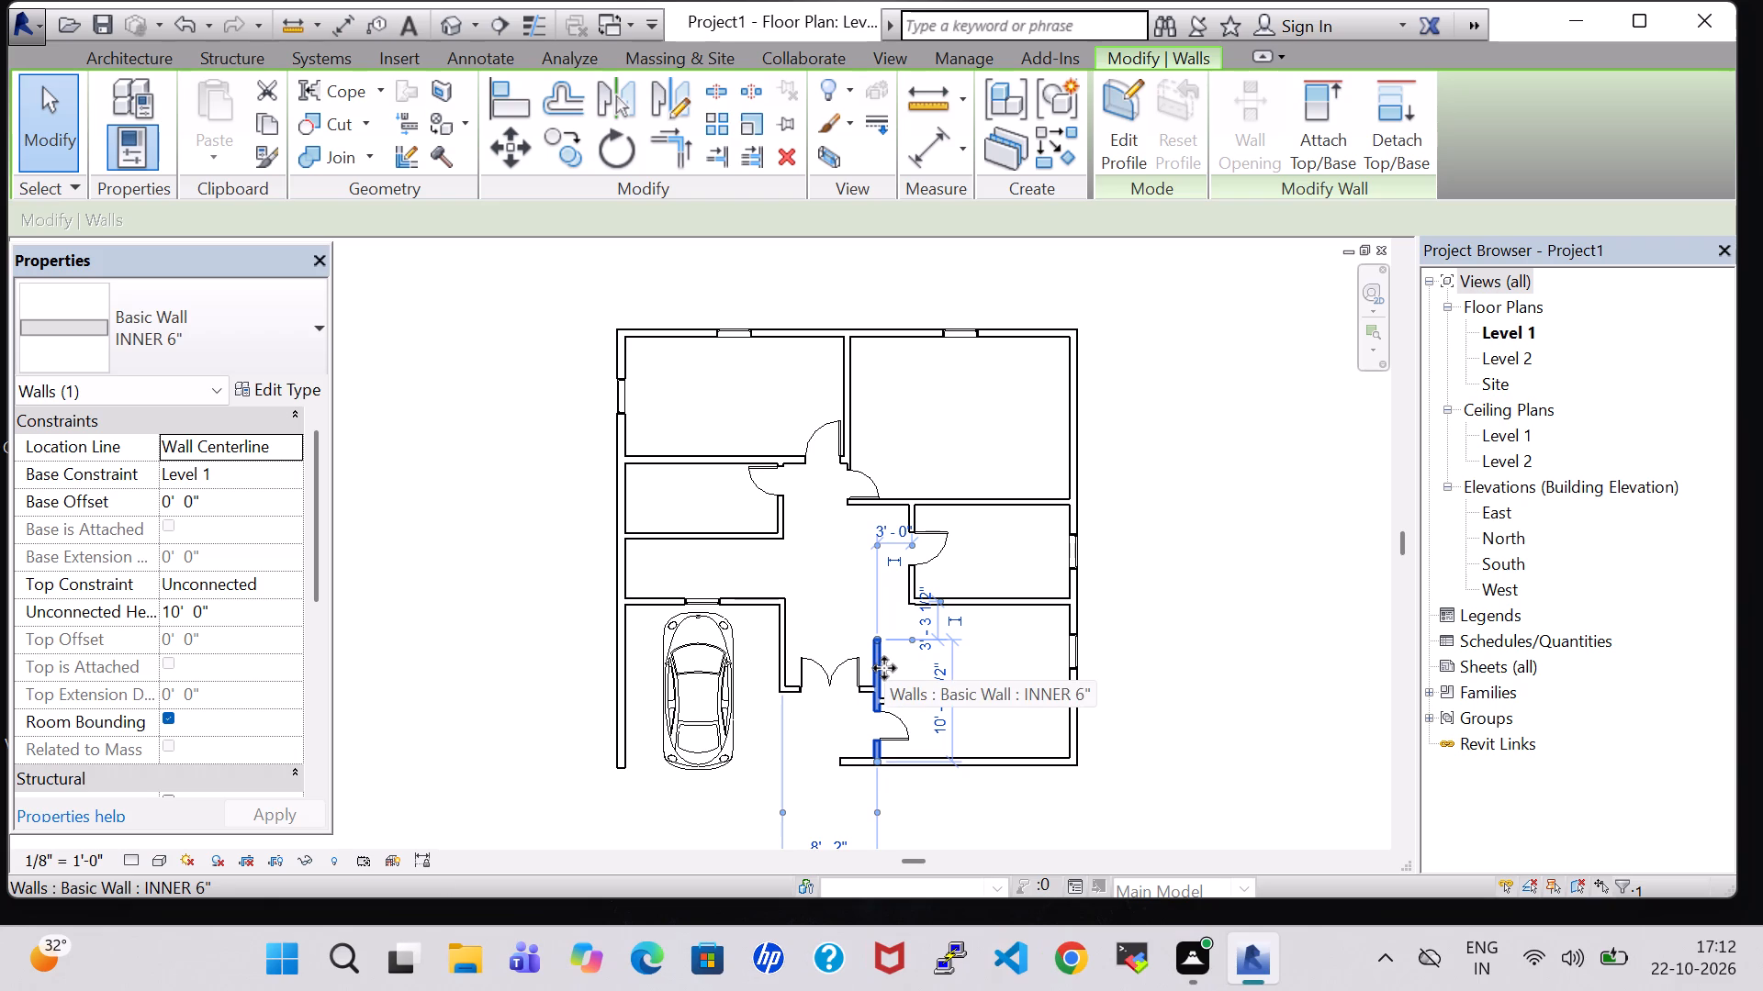
pyautogui.press('Left')
pyautogui.press('Left')
pyautogui.press('Right')
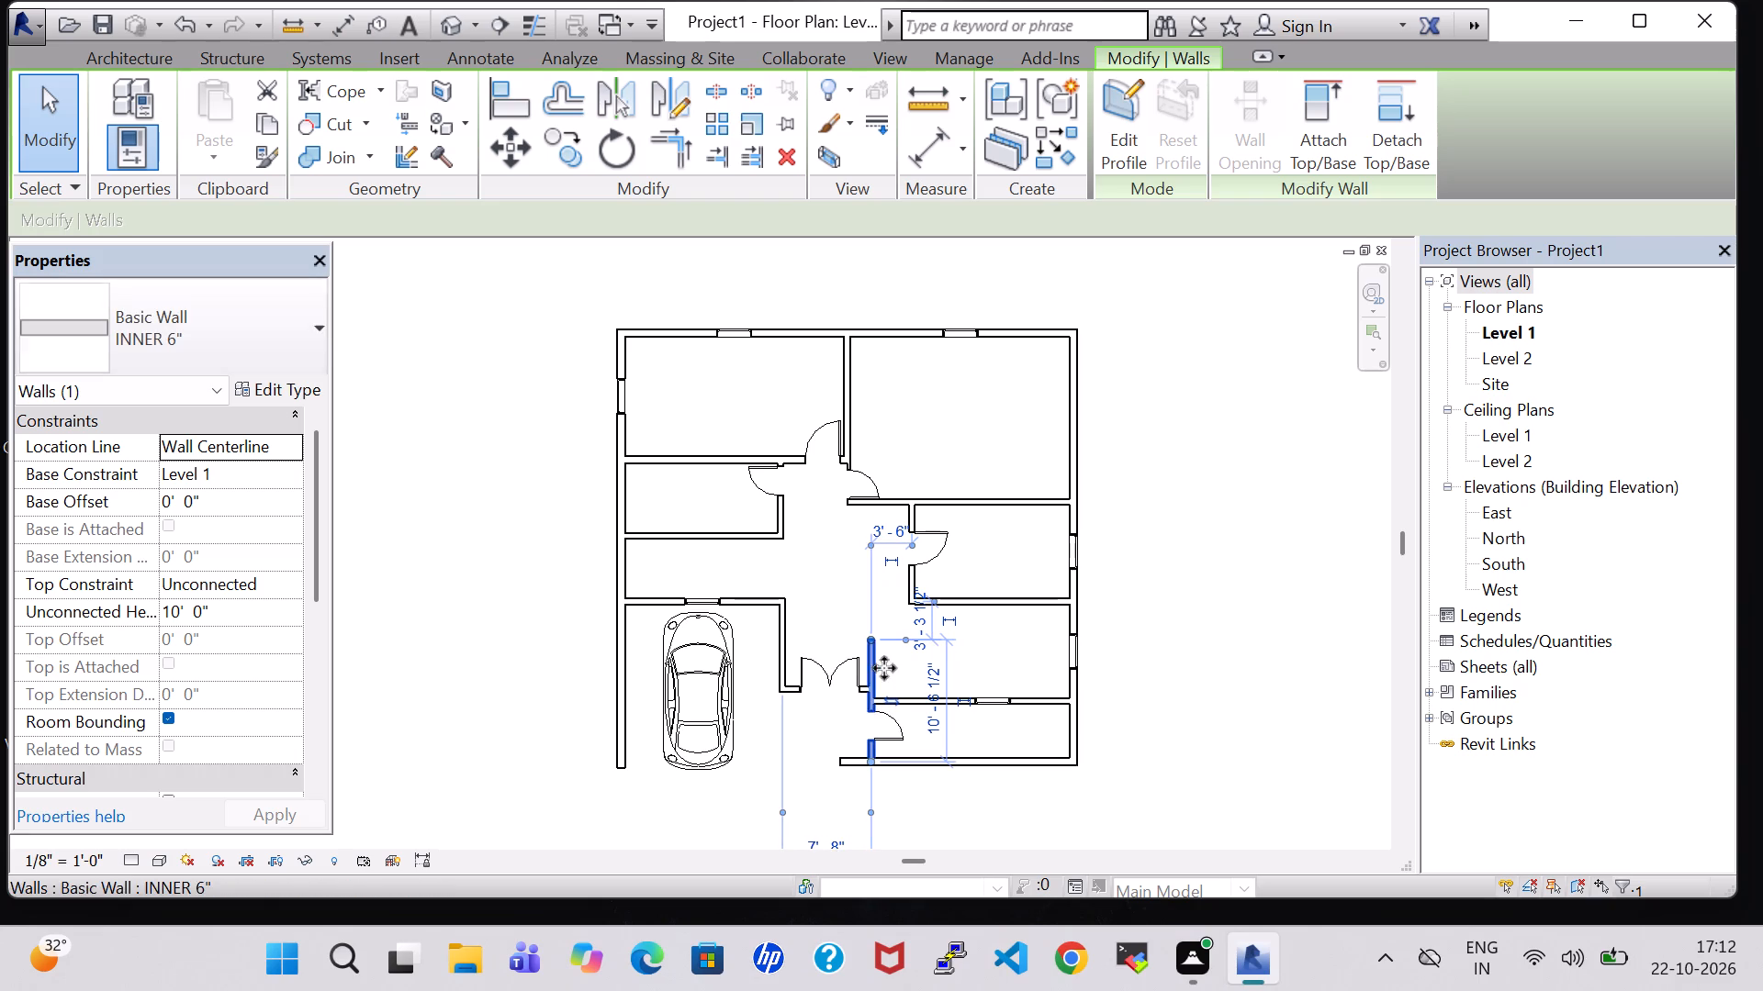
pyautogui.click(1274, 641)
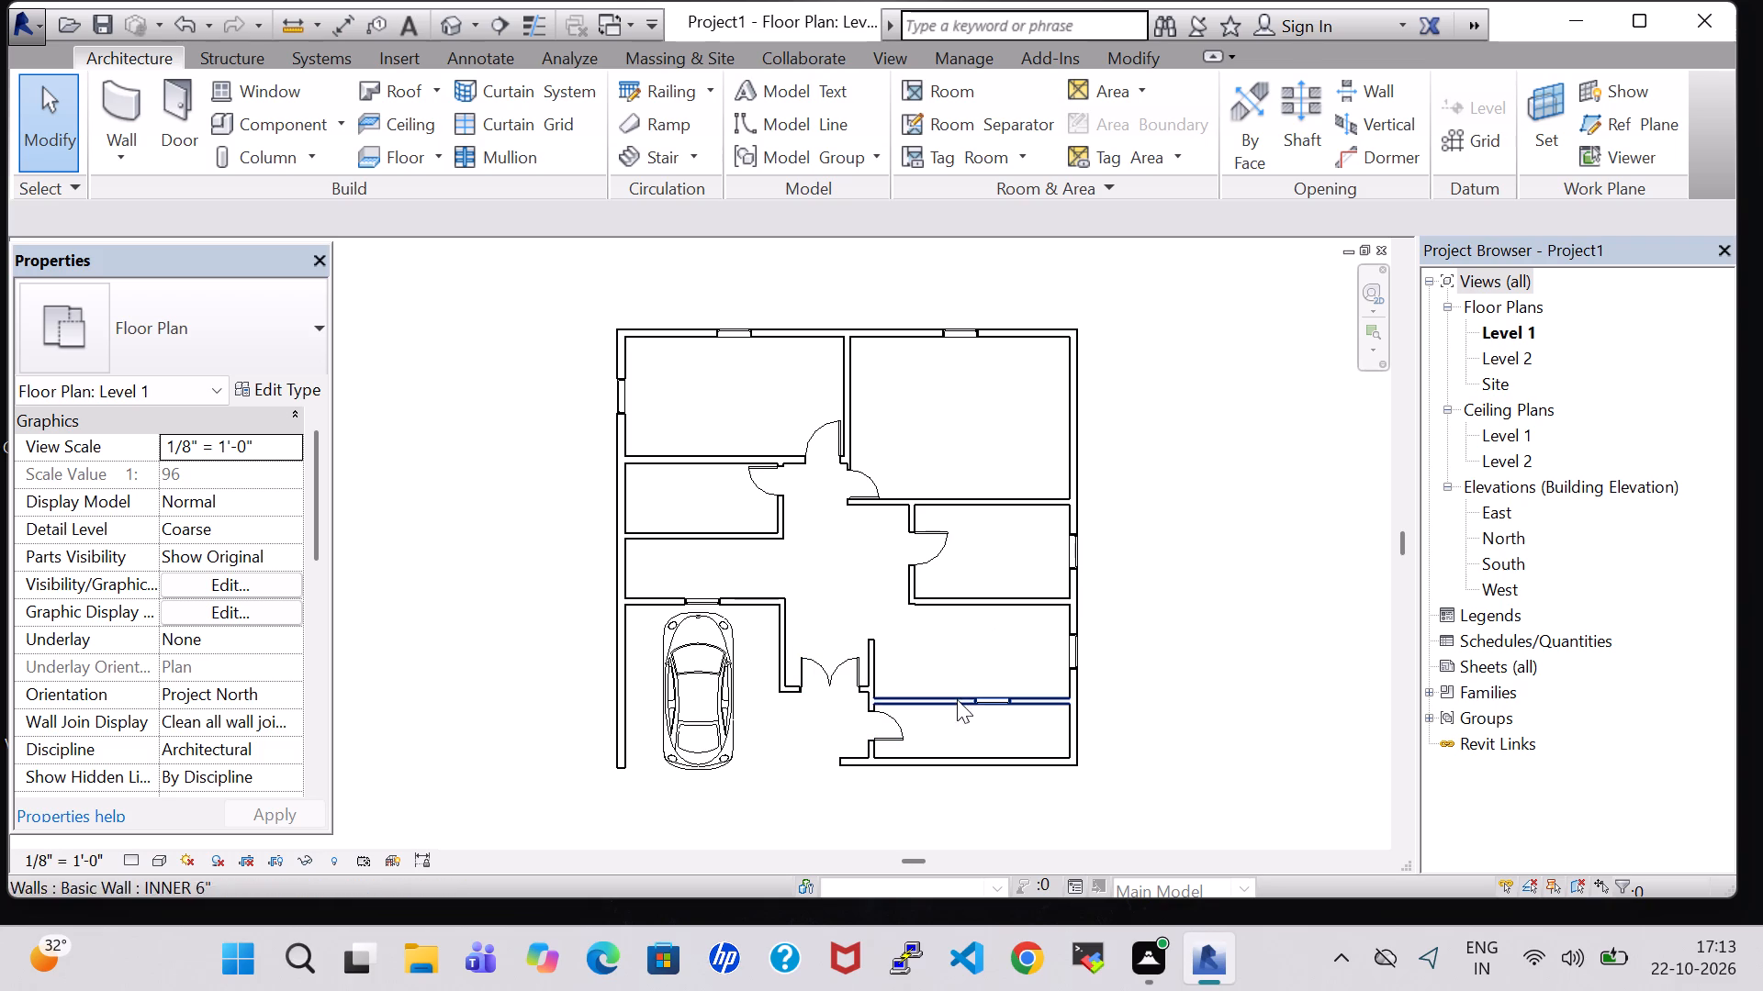
# Shorten the bottom exterior wall by nudging its left end right until it meets the lower-right rooms' left partition.
pyautogui.doubleClick(846, 760)
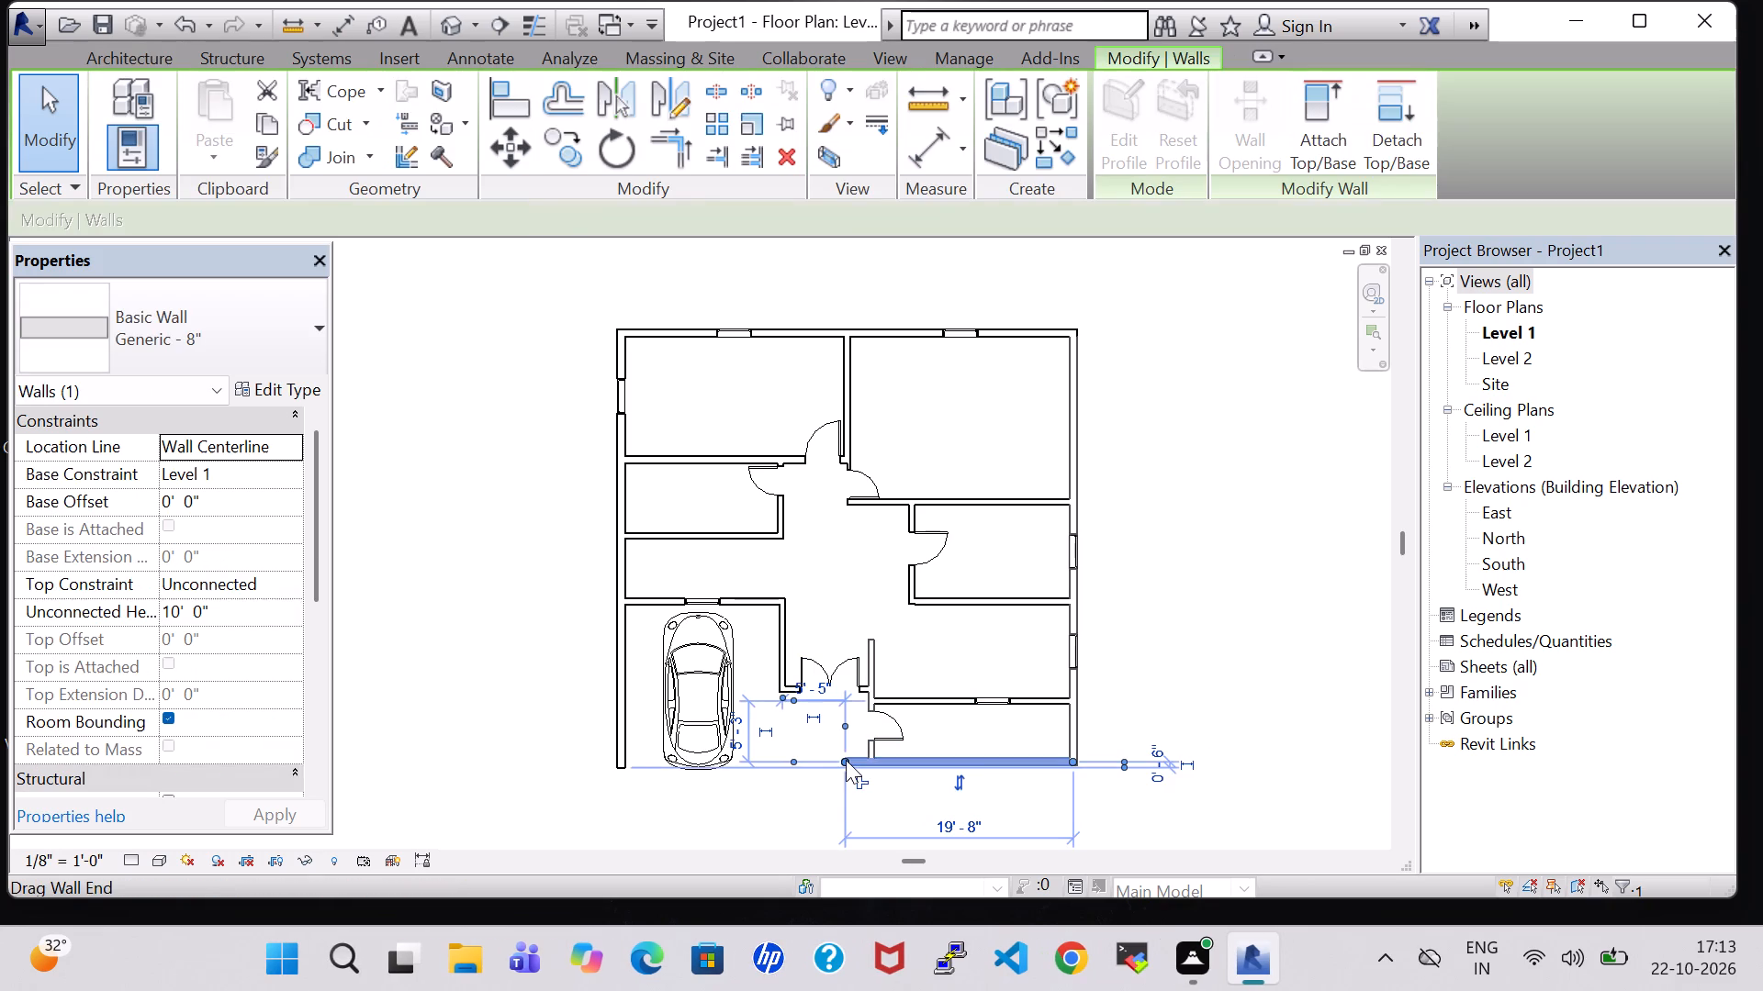
pyautogui.press('Right')
pyautogui.press('Right')
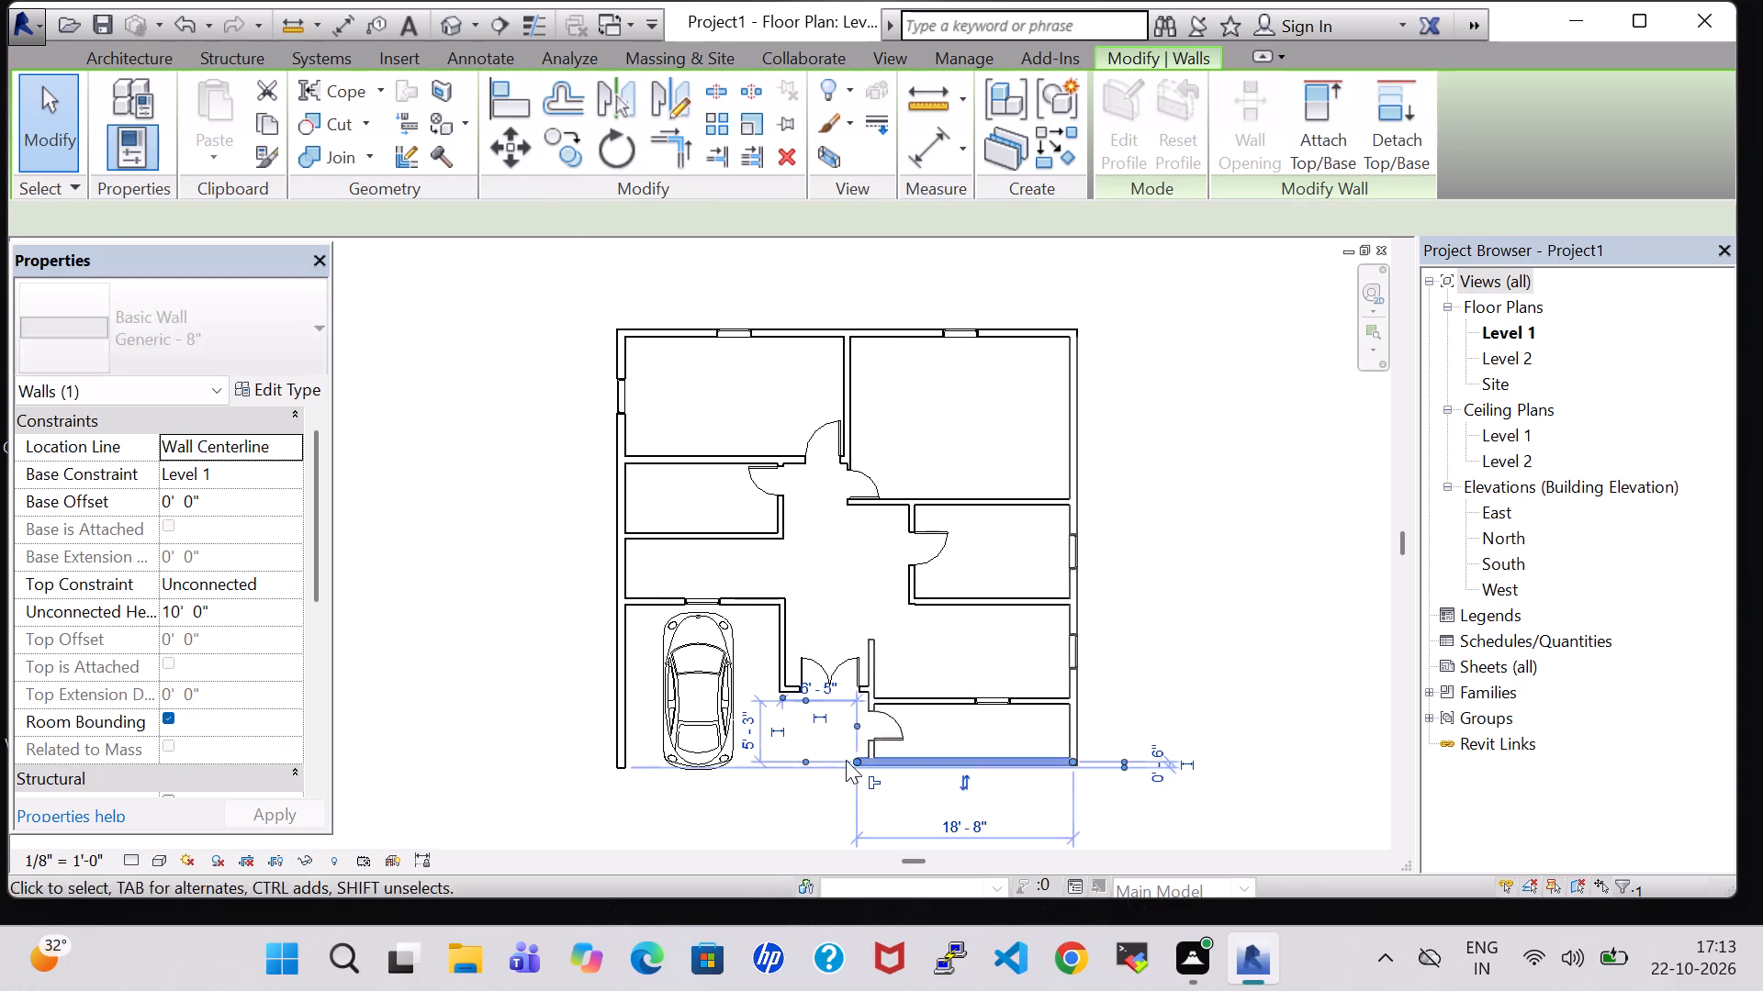
pyautogui.press('Right')
pyautogui.press('Right')
pyautogui.press('Right')
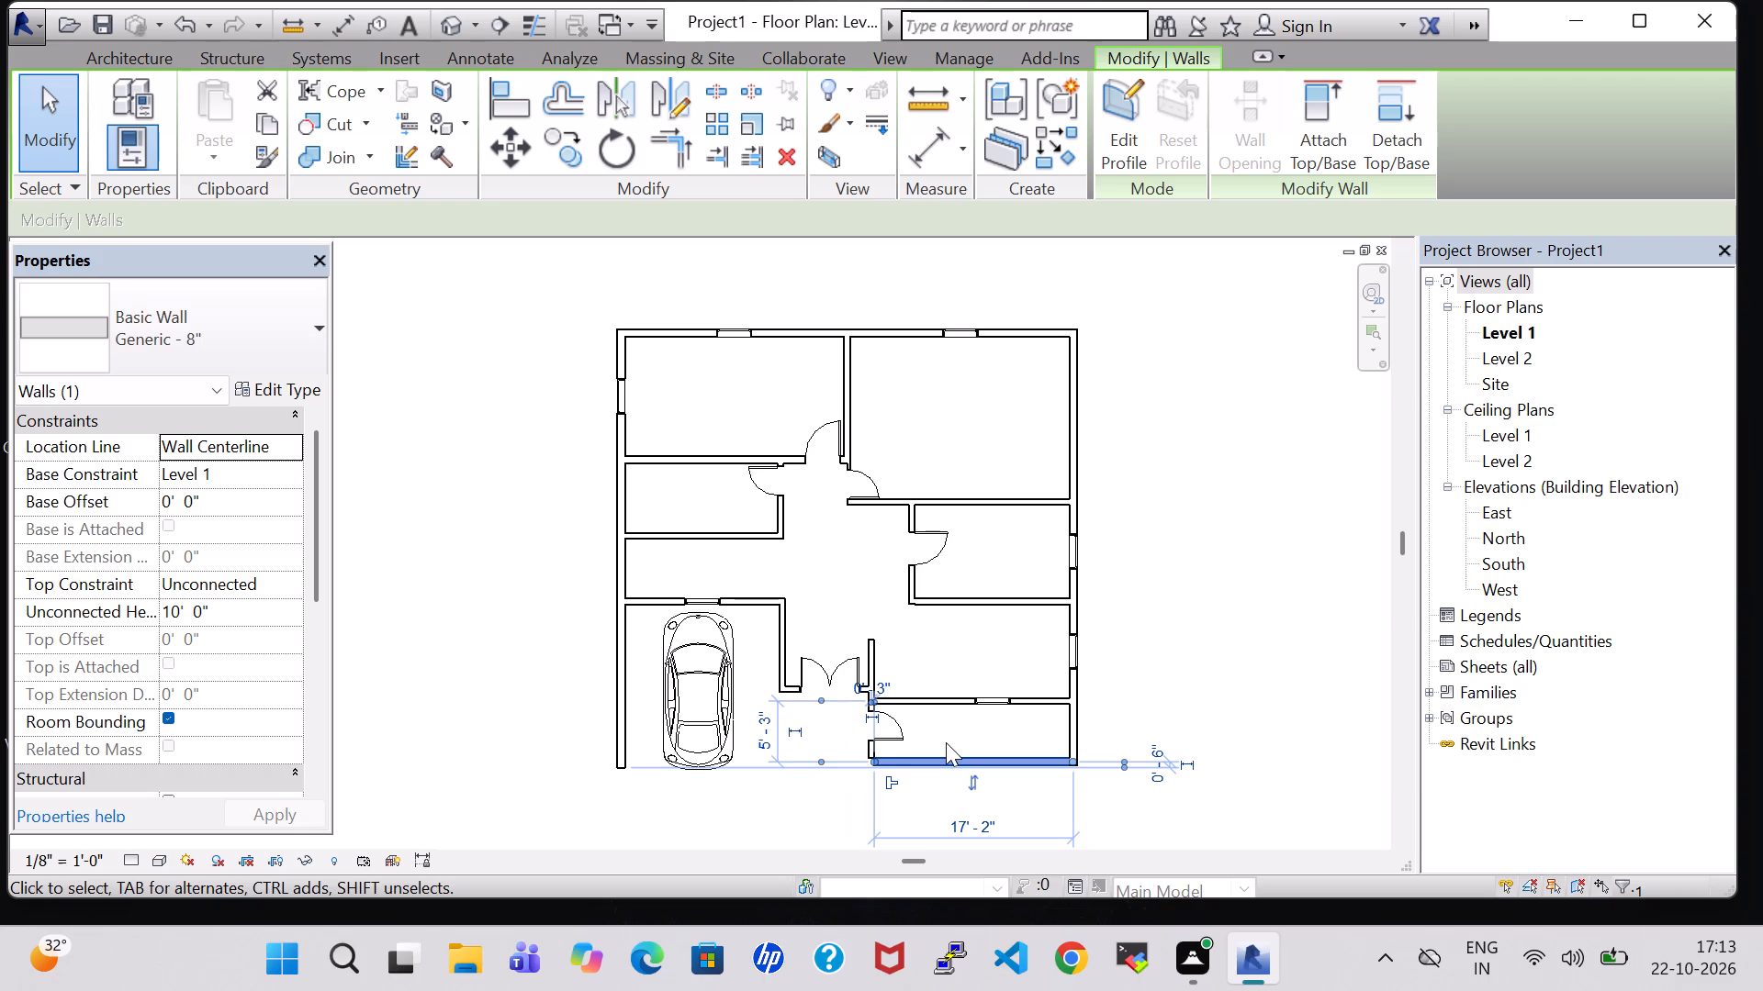
pyautogui.press('Left')
pyautogui.click(1207, 658)
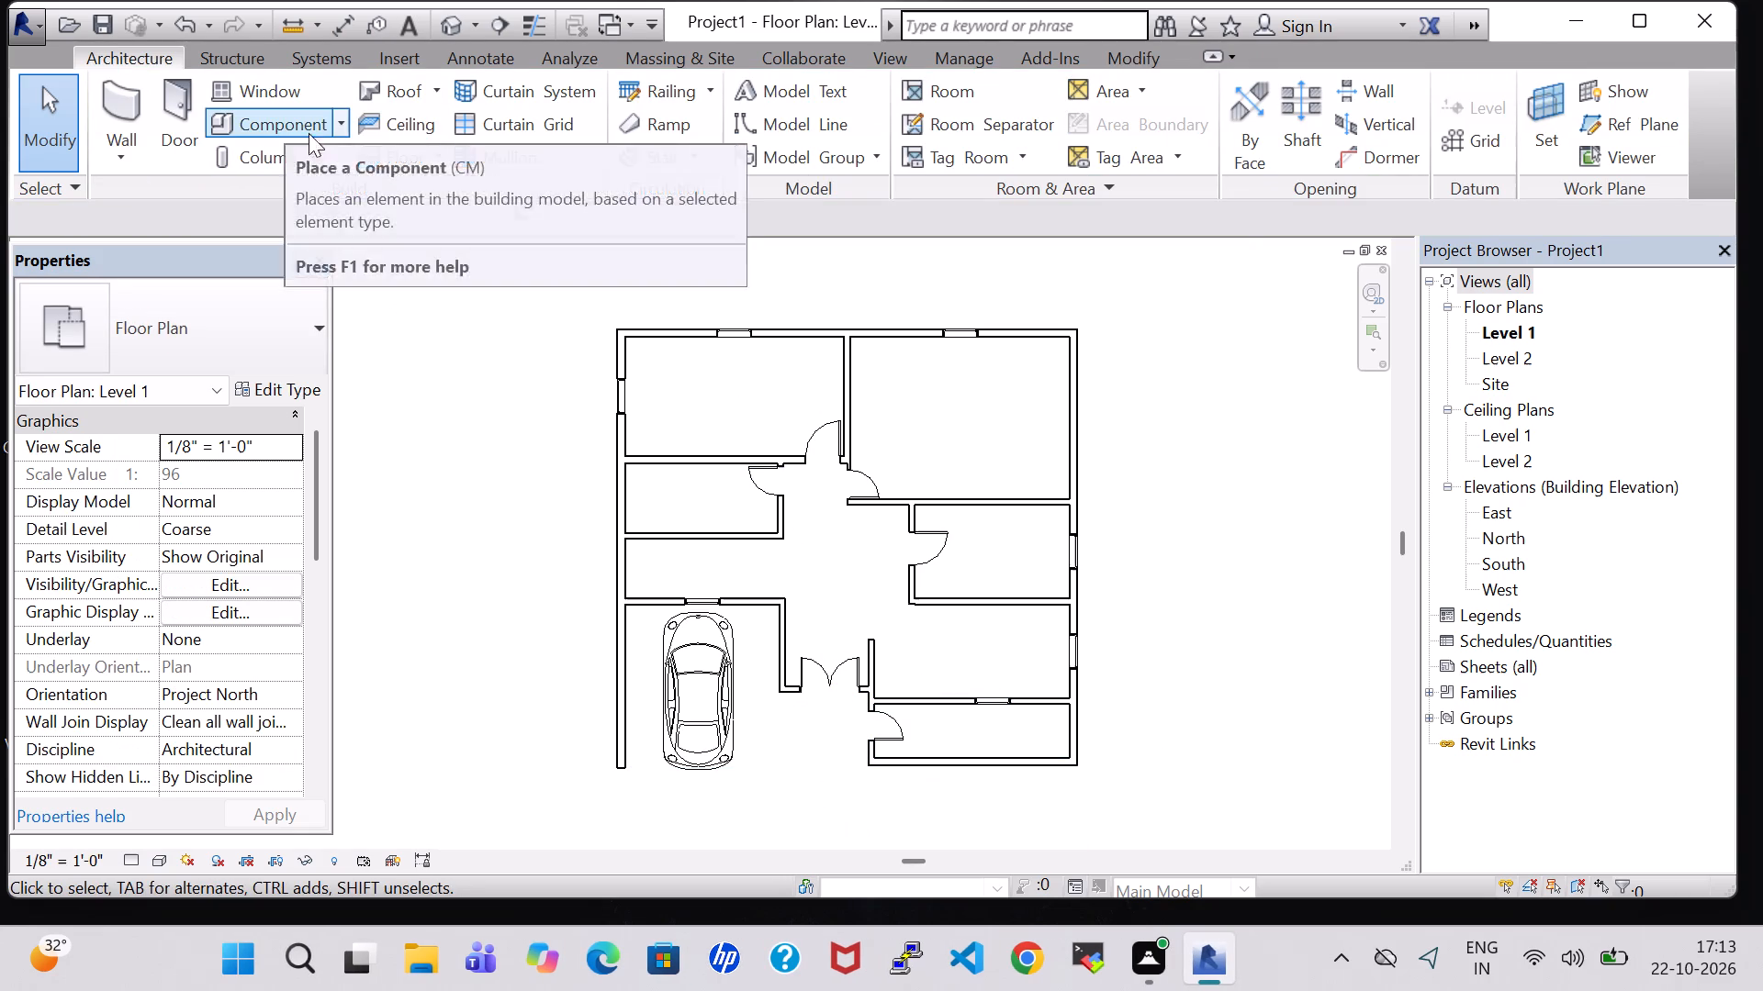
# Place tagged rooms in the two upper rooms, small left room, right-hand room, open hall area, lower-right room and garage.
pyautogui.click(961, 97)
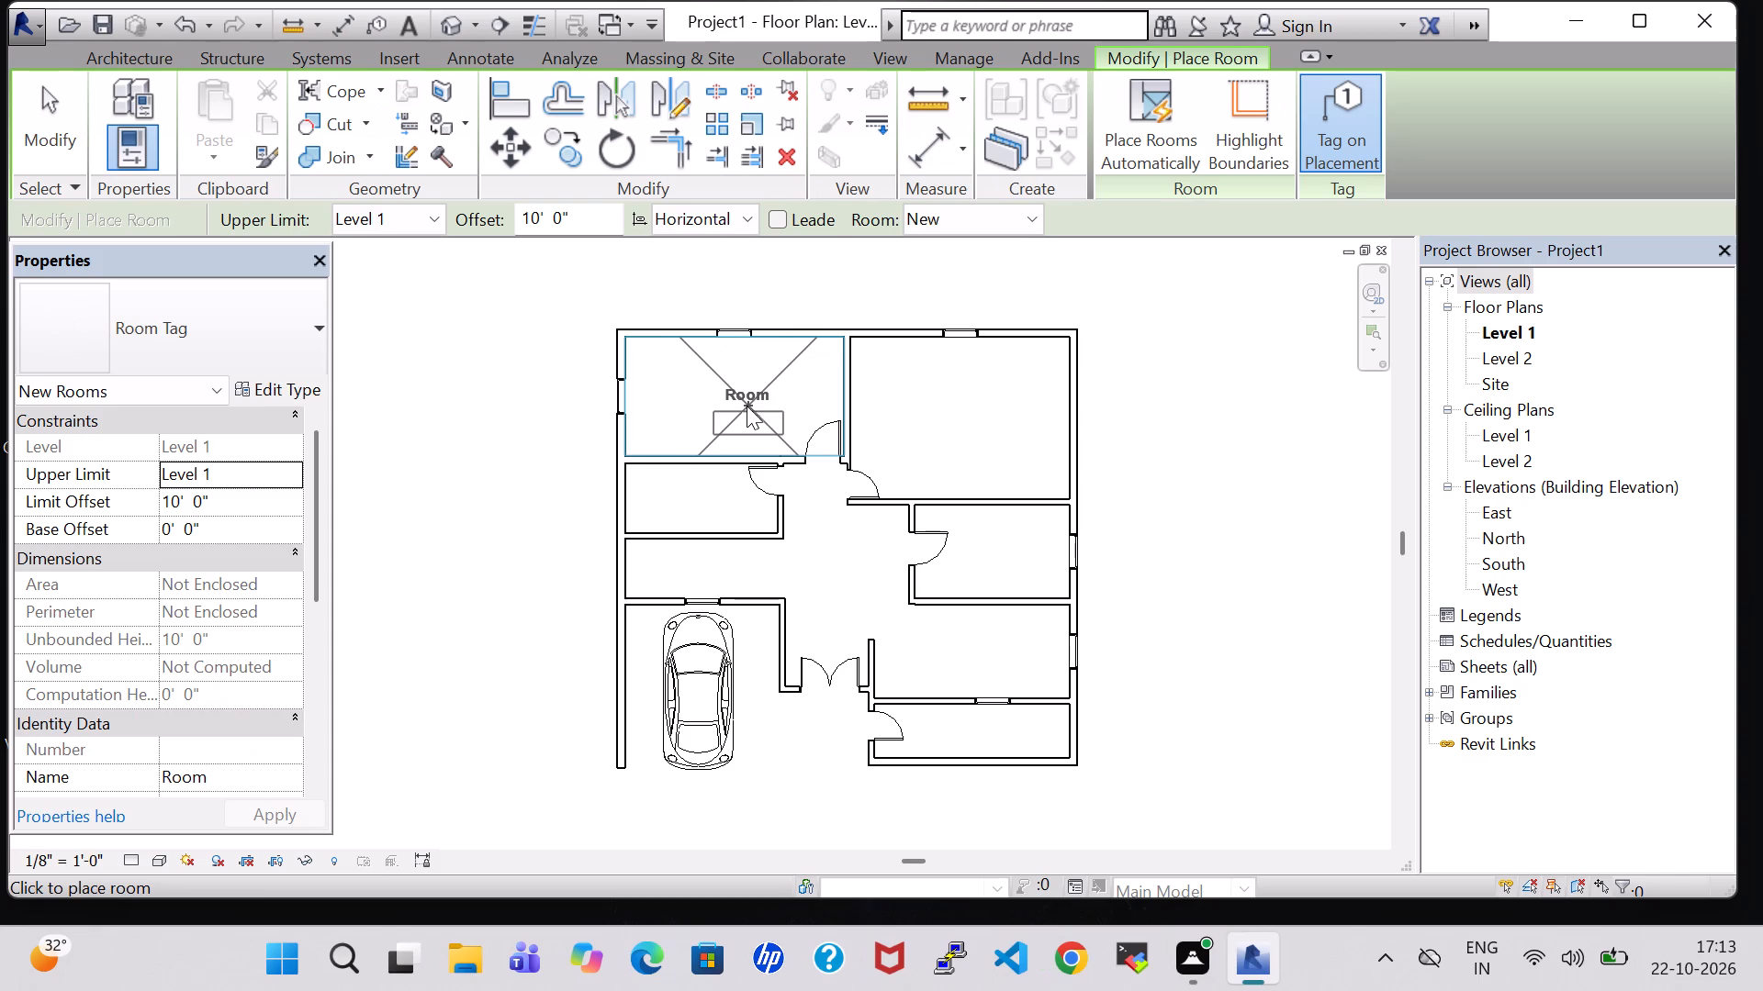
pyautogui.click(735, 403)
pyautogui.click(960, 395)
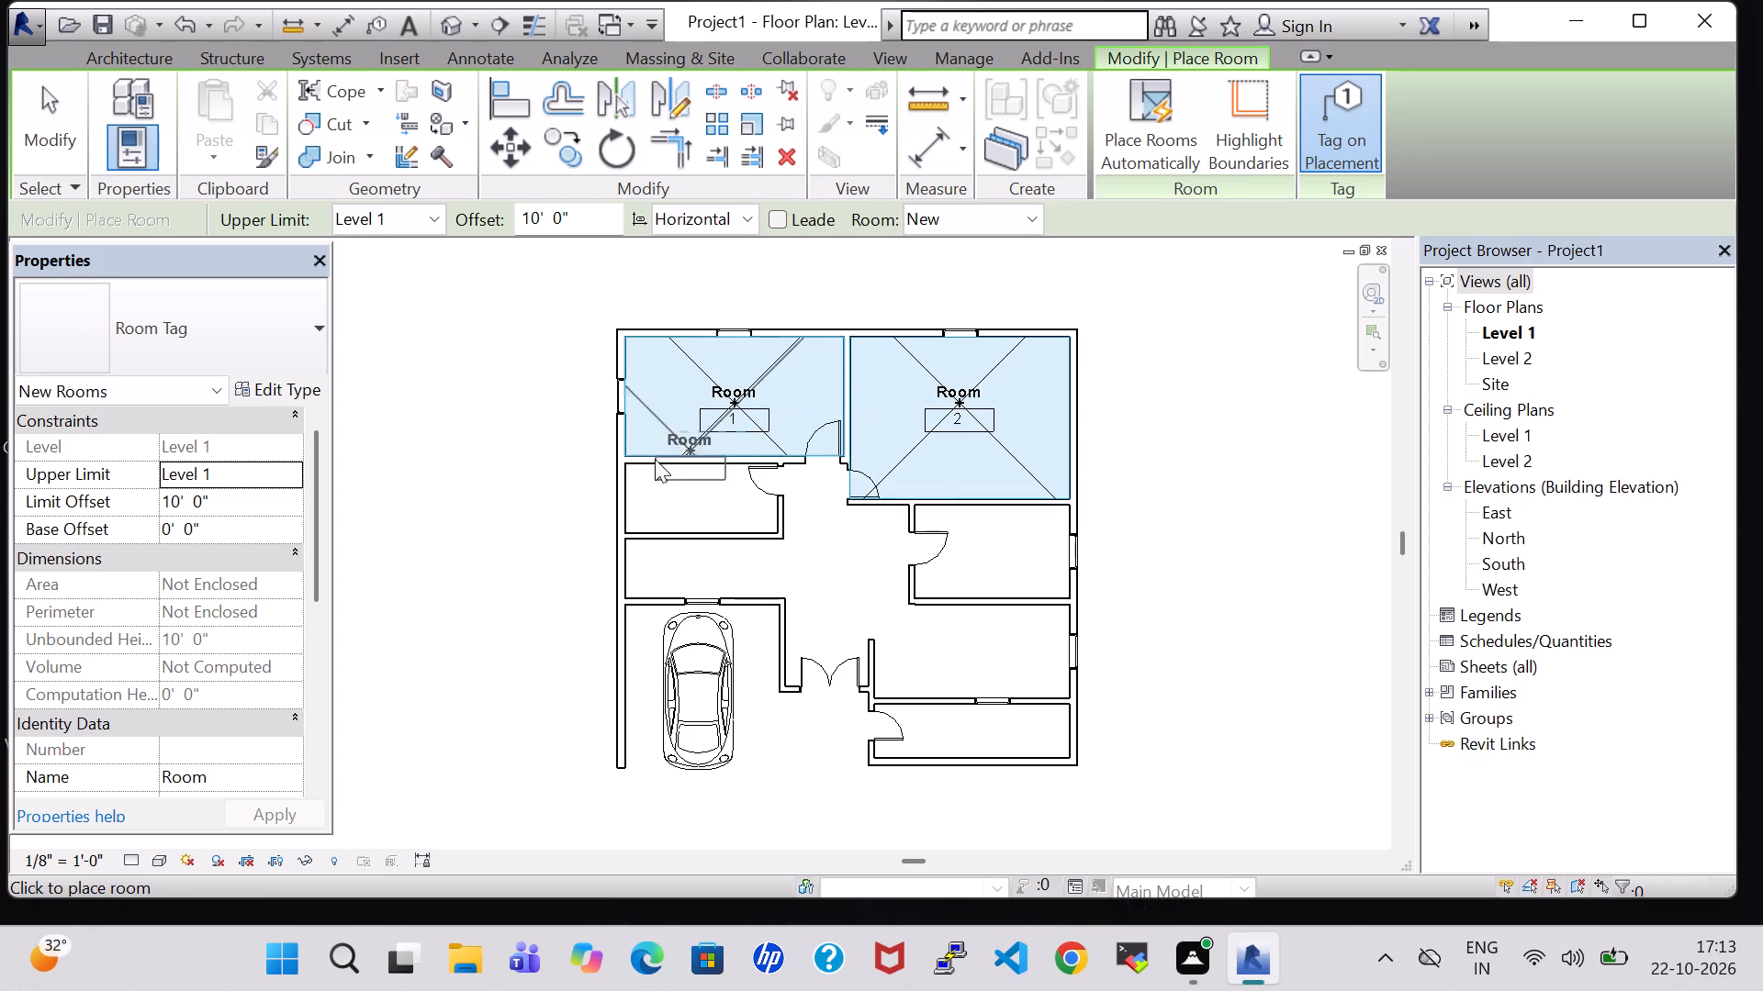
pyautogui.click(712, 501)
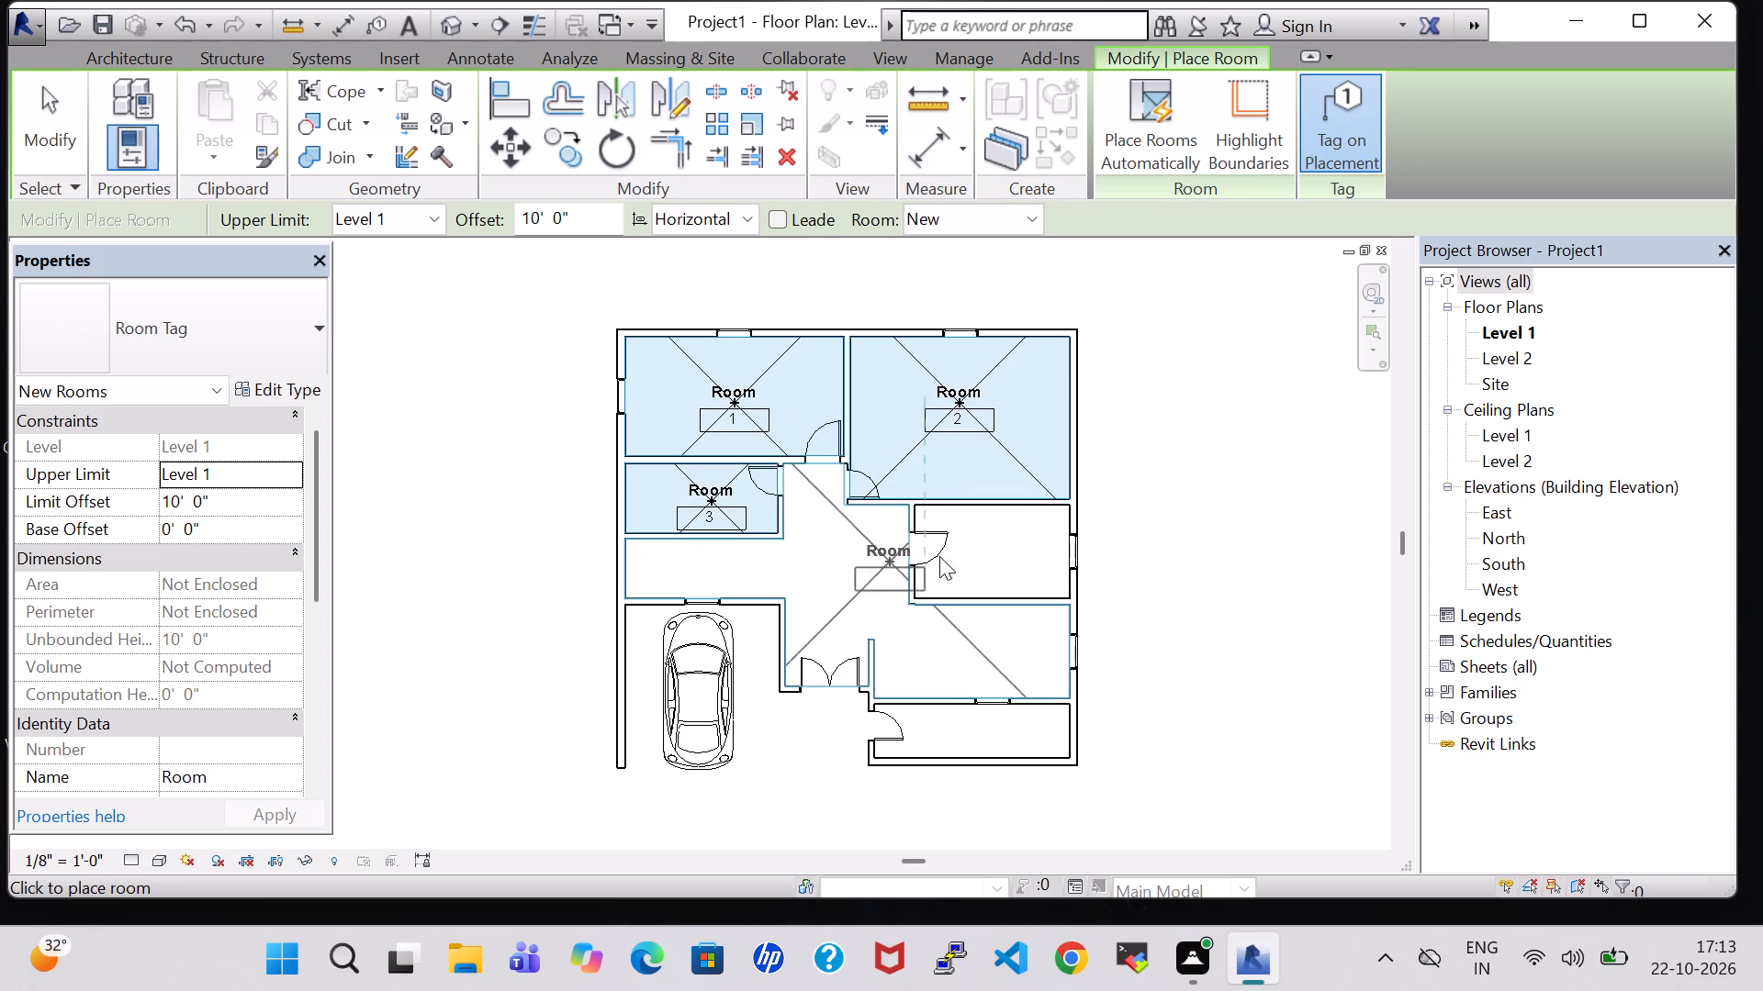
pyautogui.click(1009, 551)
pyautogui.click(983, 650)
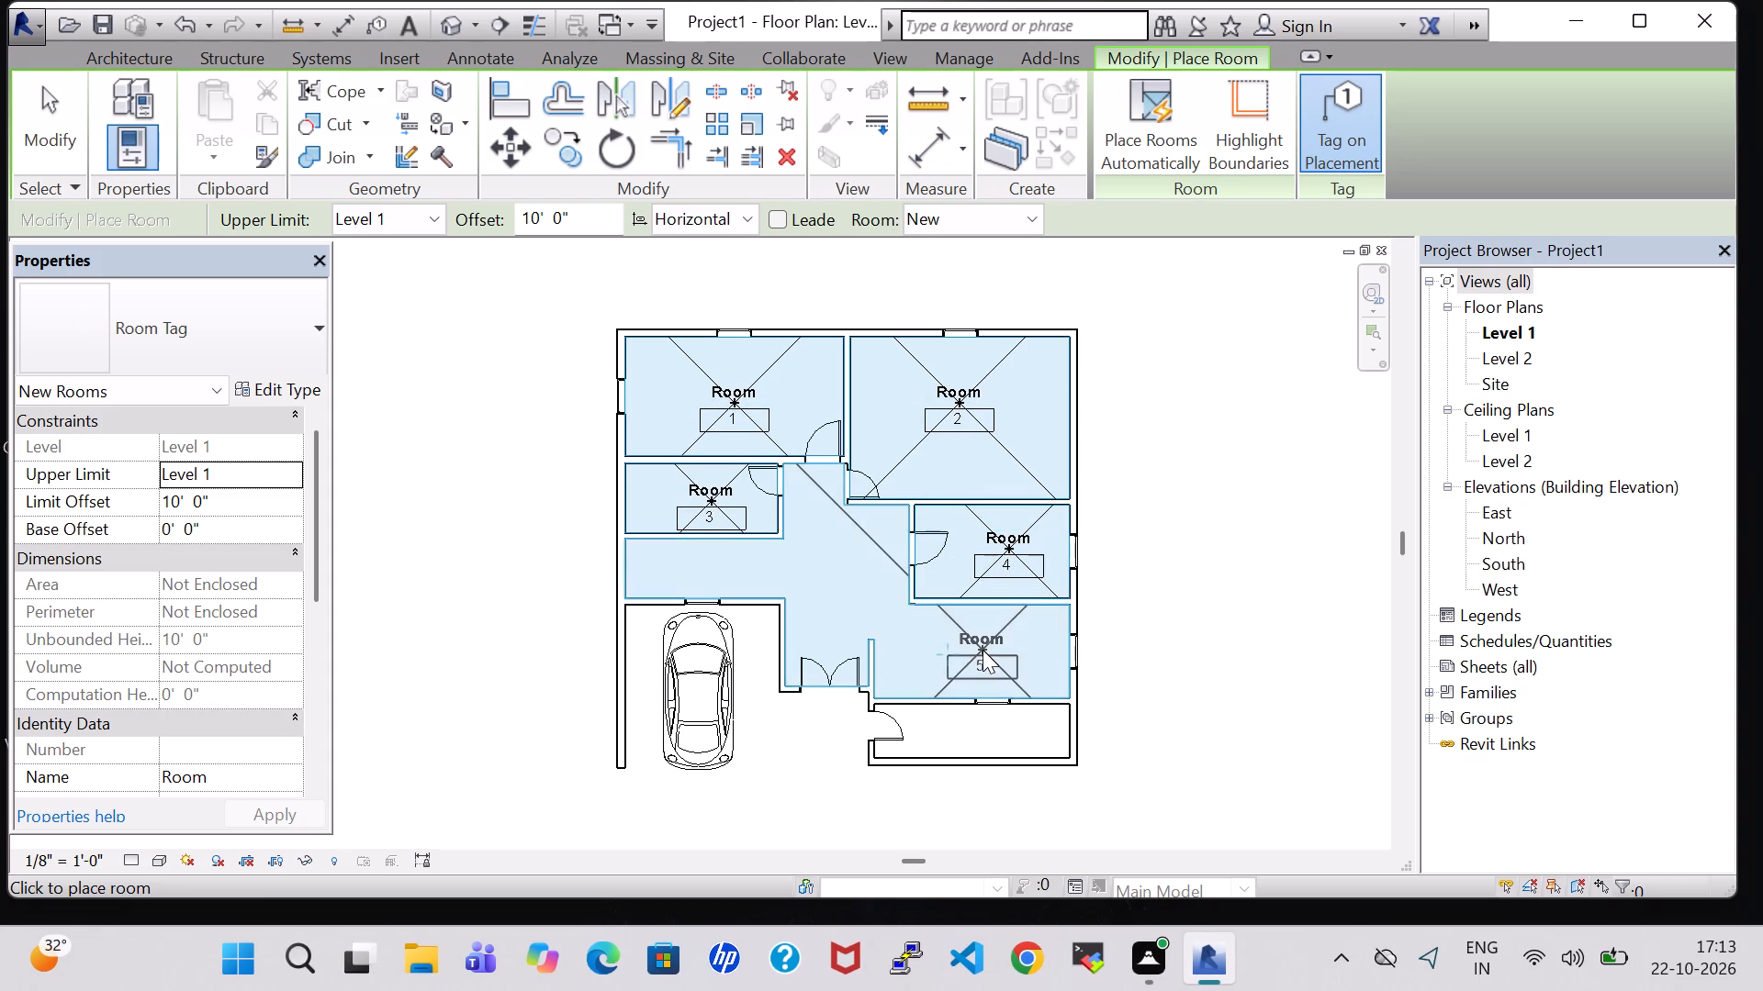
pyautogui.click(983, 731)
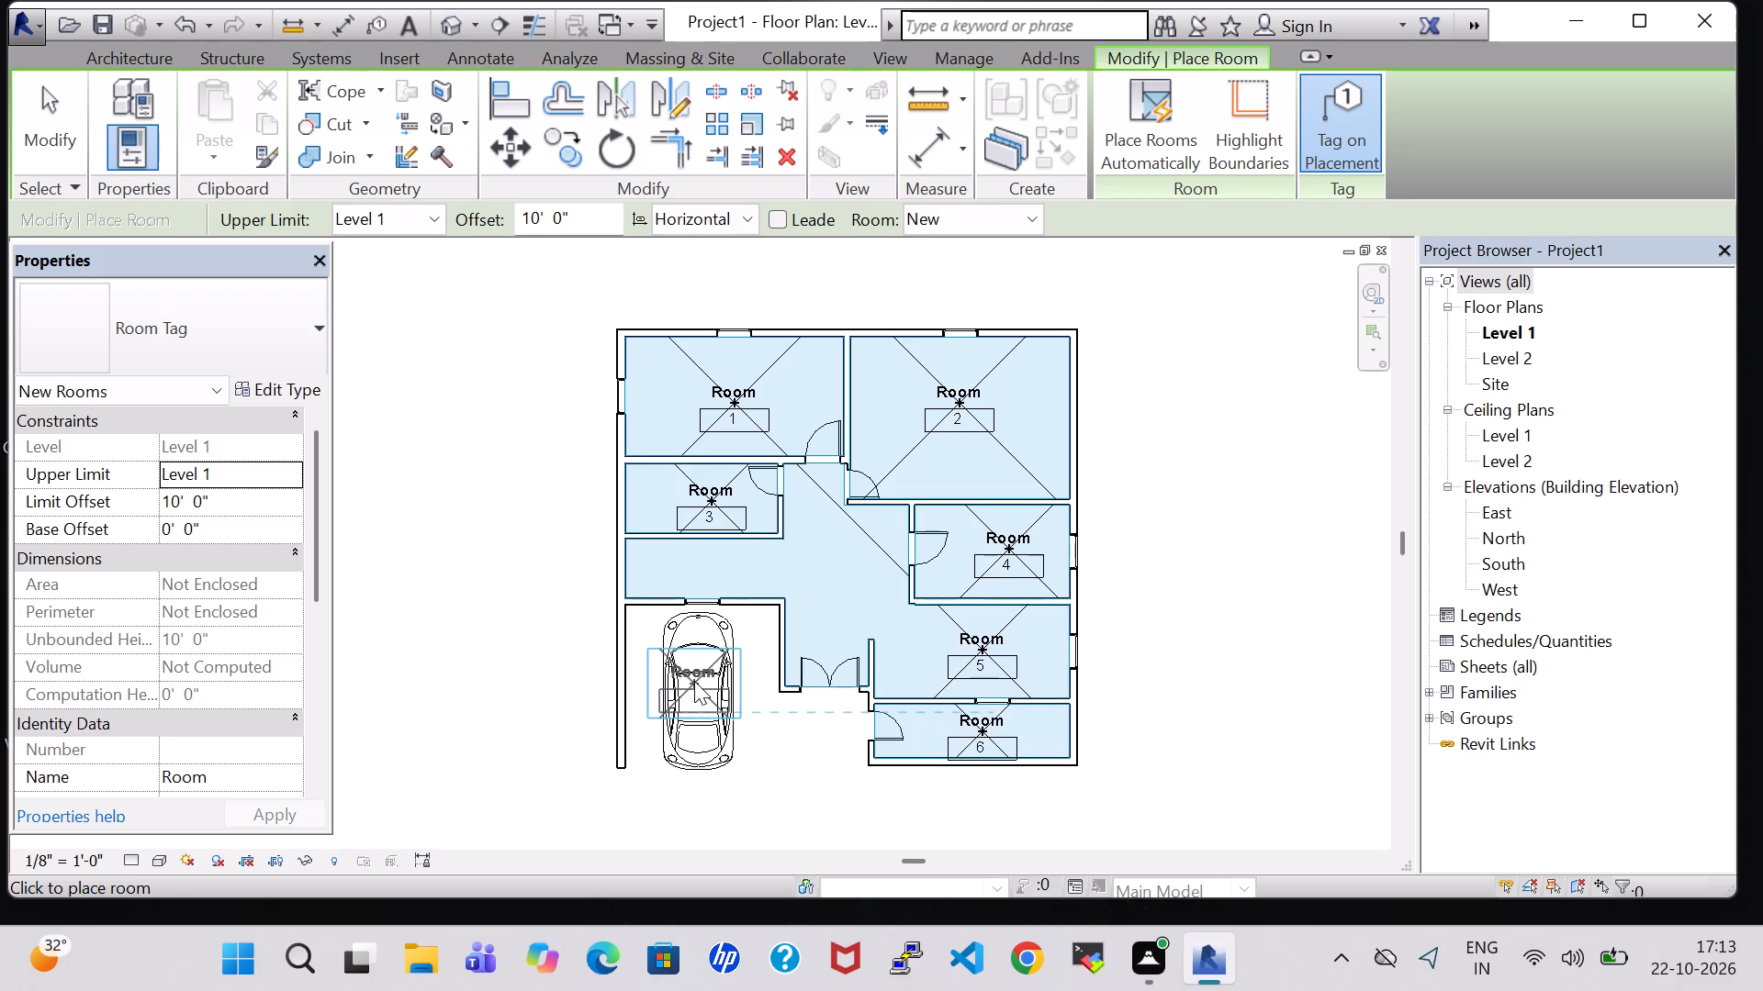
pyautogui.click(699, 696)
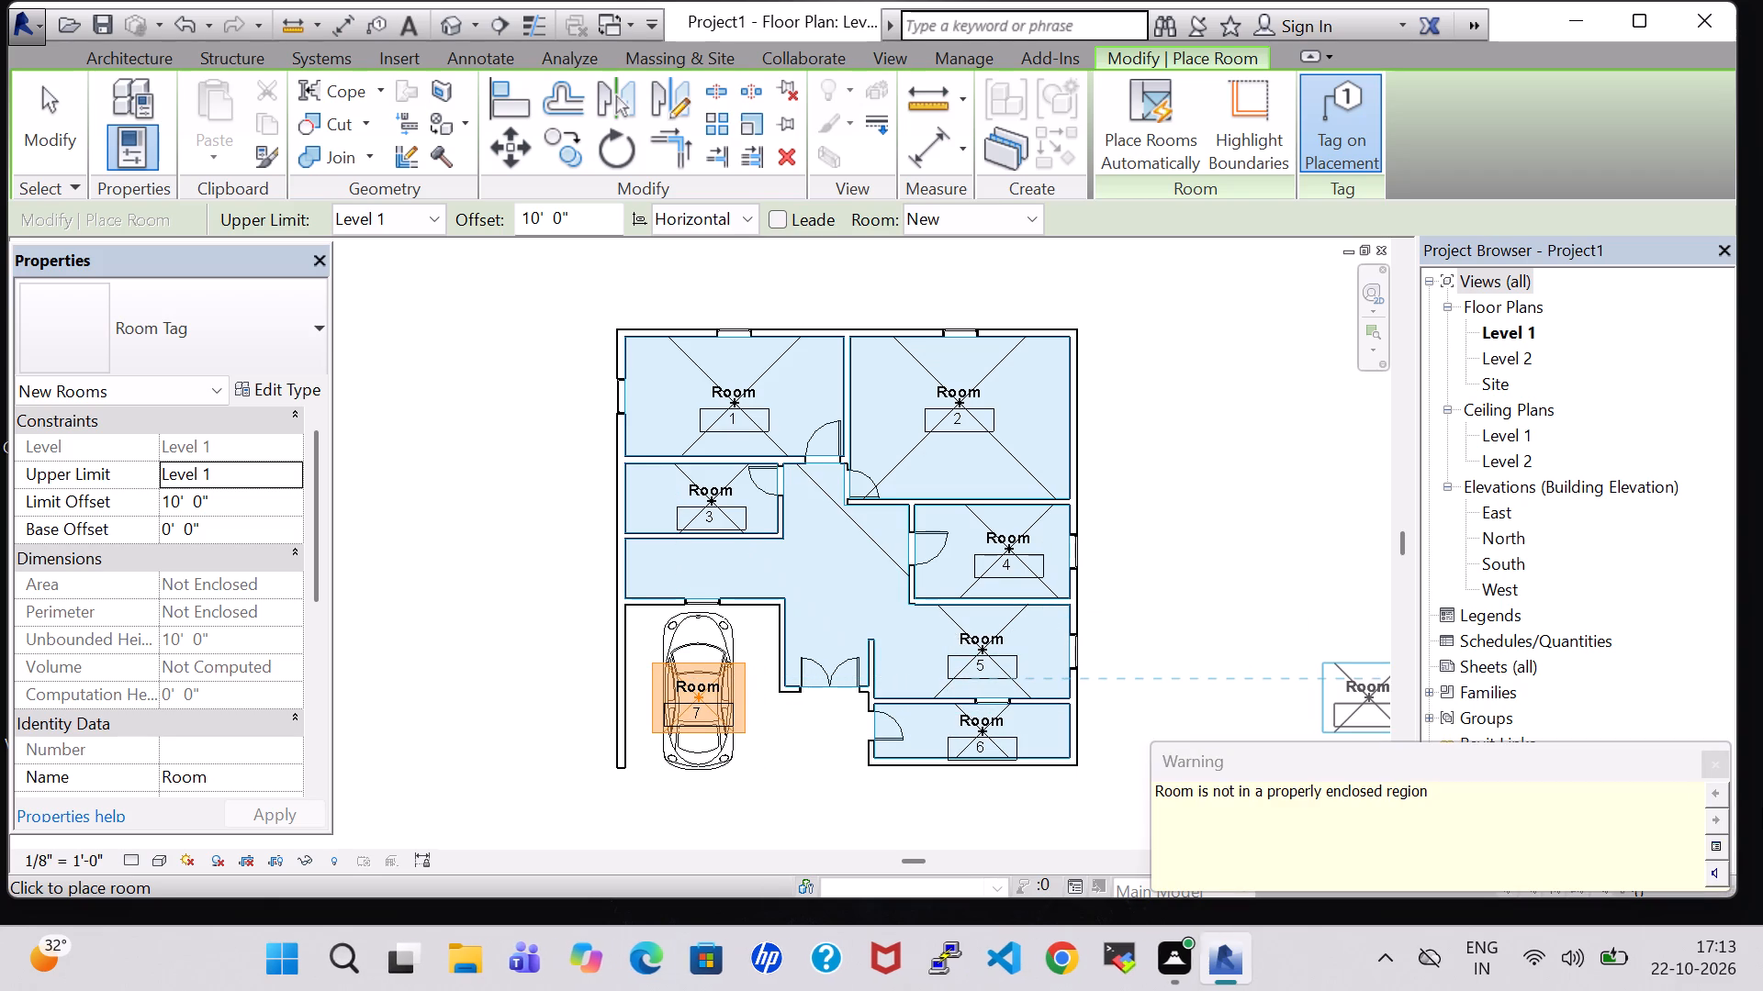
pyautogui.click(1717, 768)
pyautogui.press('Escape')
pyautogui.press('Escape')
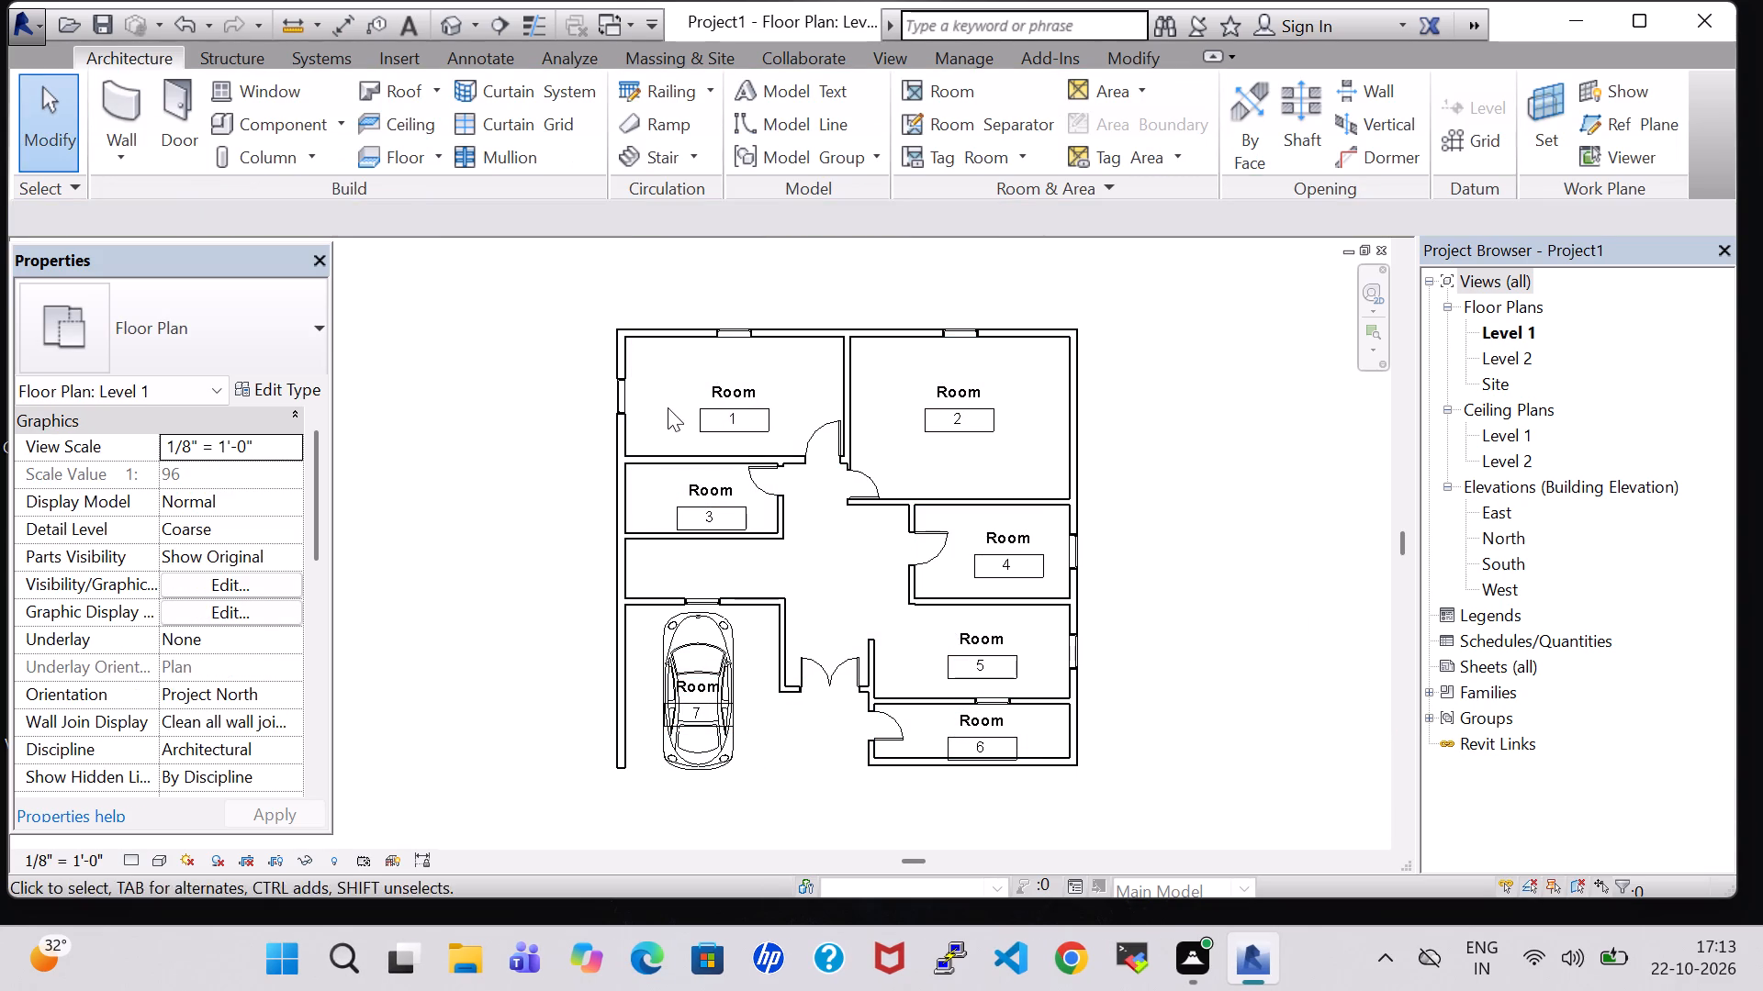
# Turn off Show Room Number in the Room Tag type properties.
pyautogui.click(720, 397)
pyautogui.click(261, 388)
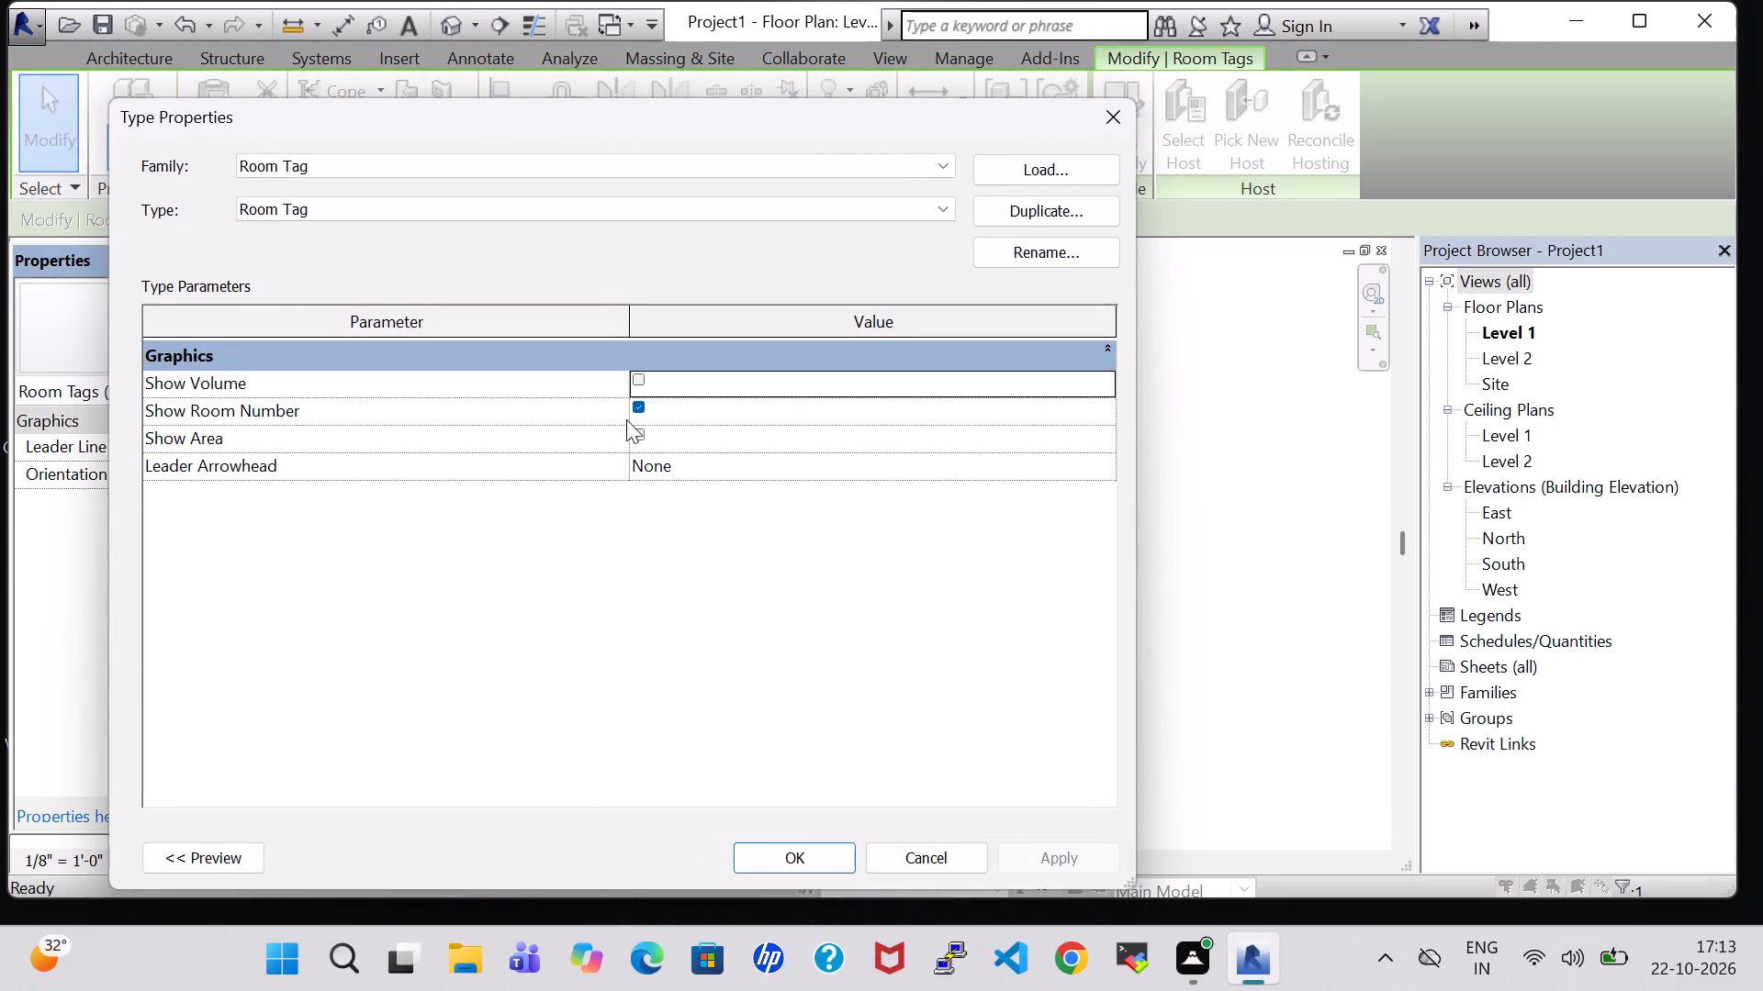
pyautogui.click(640, 402)
pyautogui.click(811, 847)
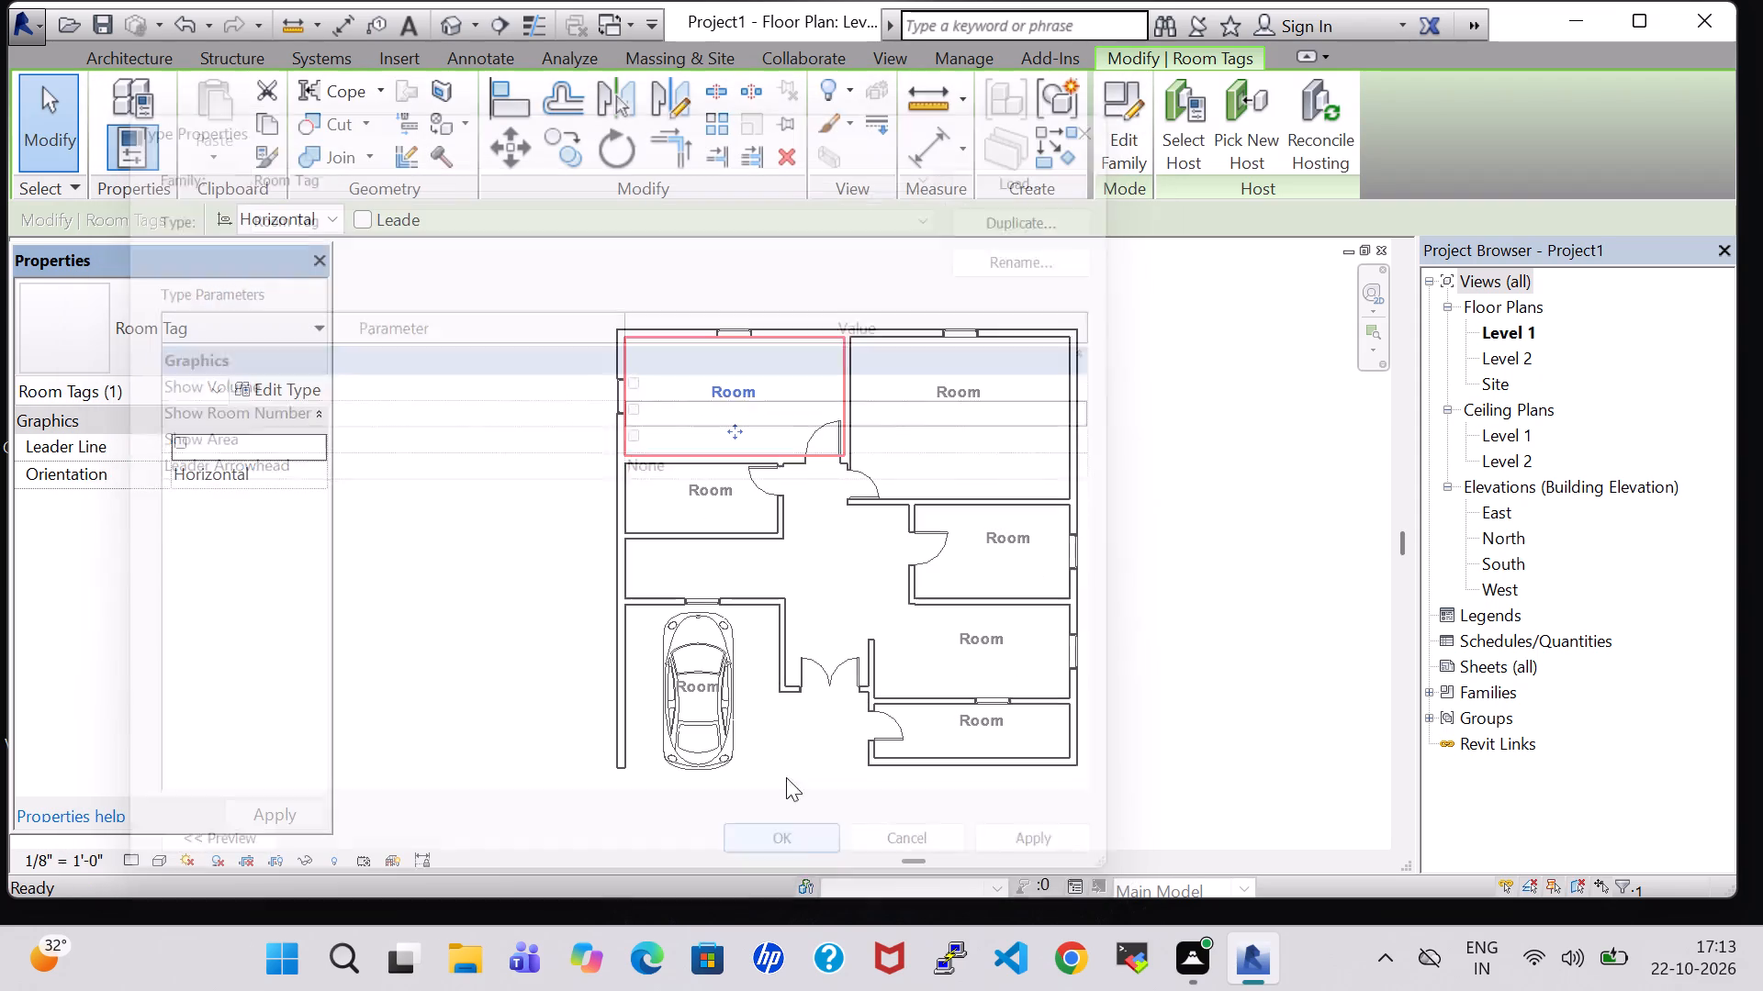
# Rename the upper-left room BEDROOM and the upper-right room MASTER BEDROOM.
pyautogui.doubleClick(724, 383)
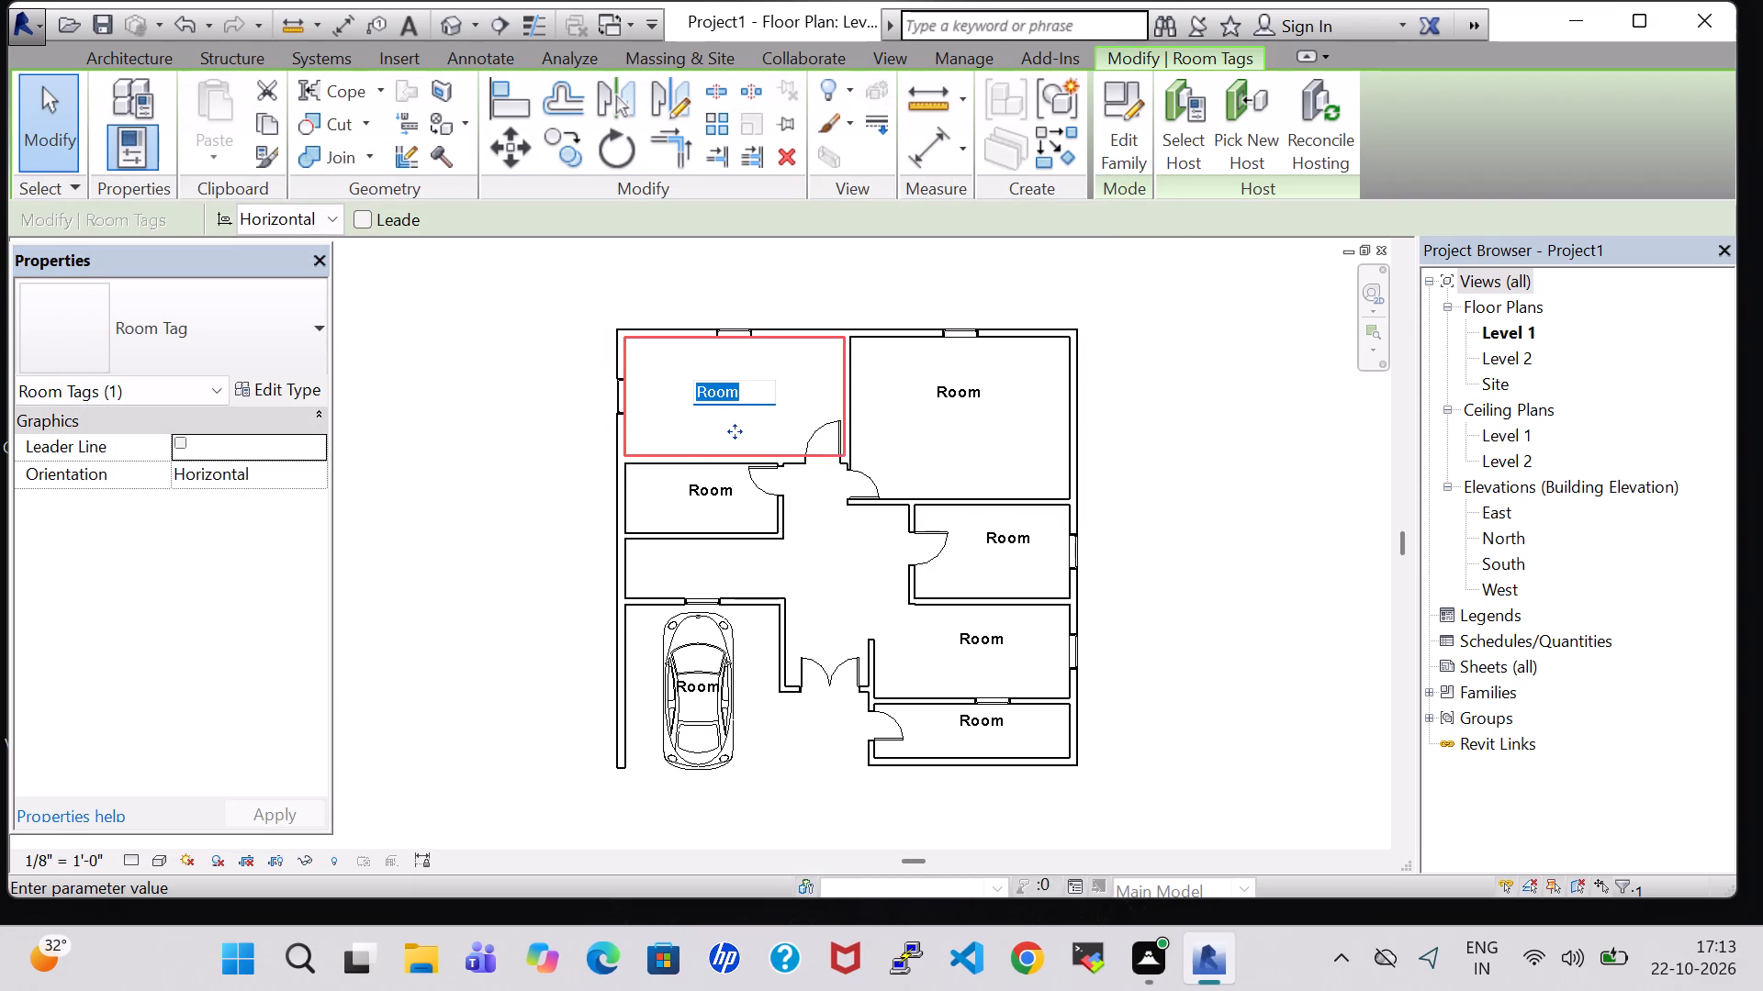
pyautogui.press('BackSpace')
pyautogui.write('BEDROOM')
pyautogui.press('Return')
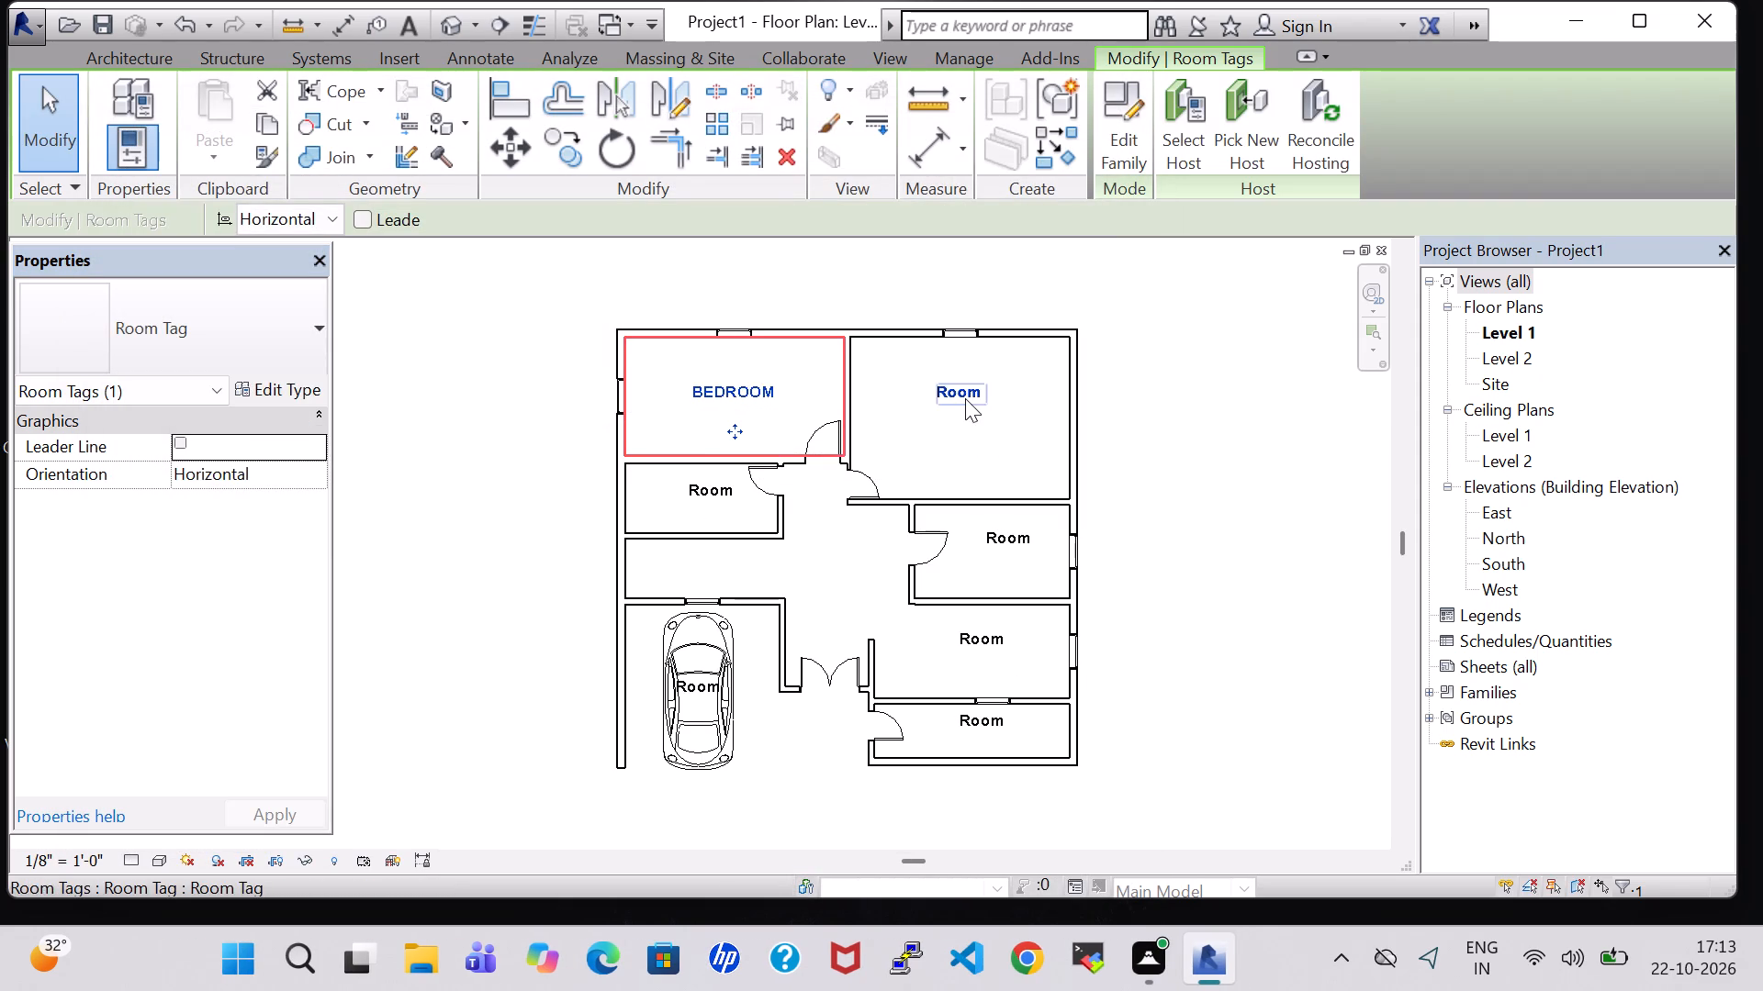
pyautogui.doubleClick(965, 398)
pyautogui.press('BackSpace')
pyautogui.write('MASTER')
pyautogui.press('space')
pyautogui.write('BEDROOM')
pyautogui.press('Return')
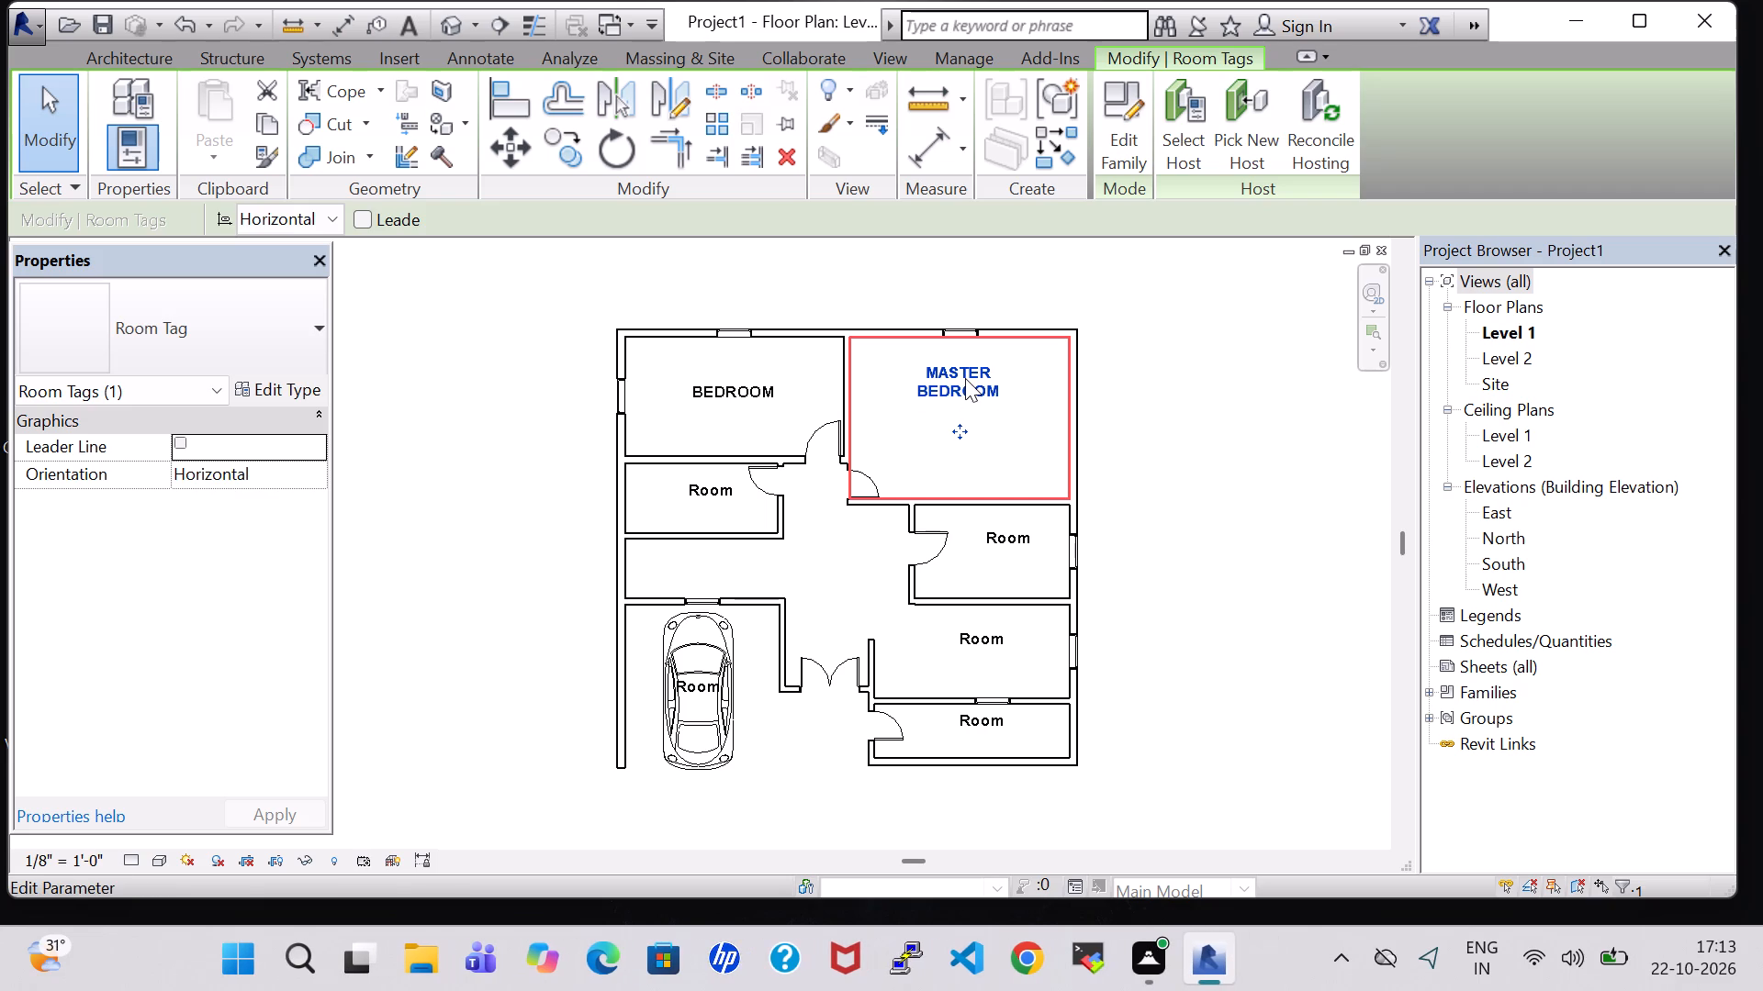
# Rename the small left room TOILET and the room below the master bedroom KITCHEN.
pyautogui.doubleClick(701, 484)
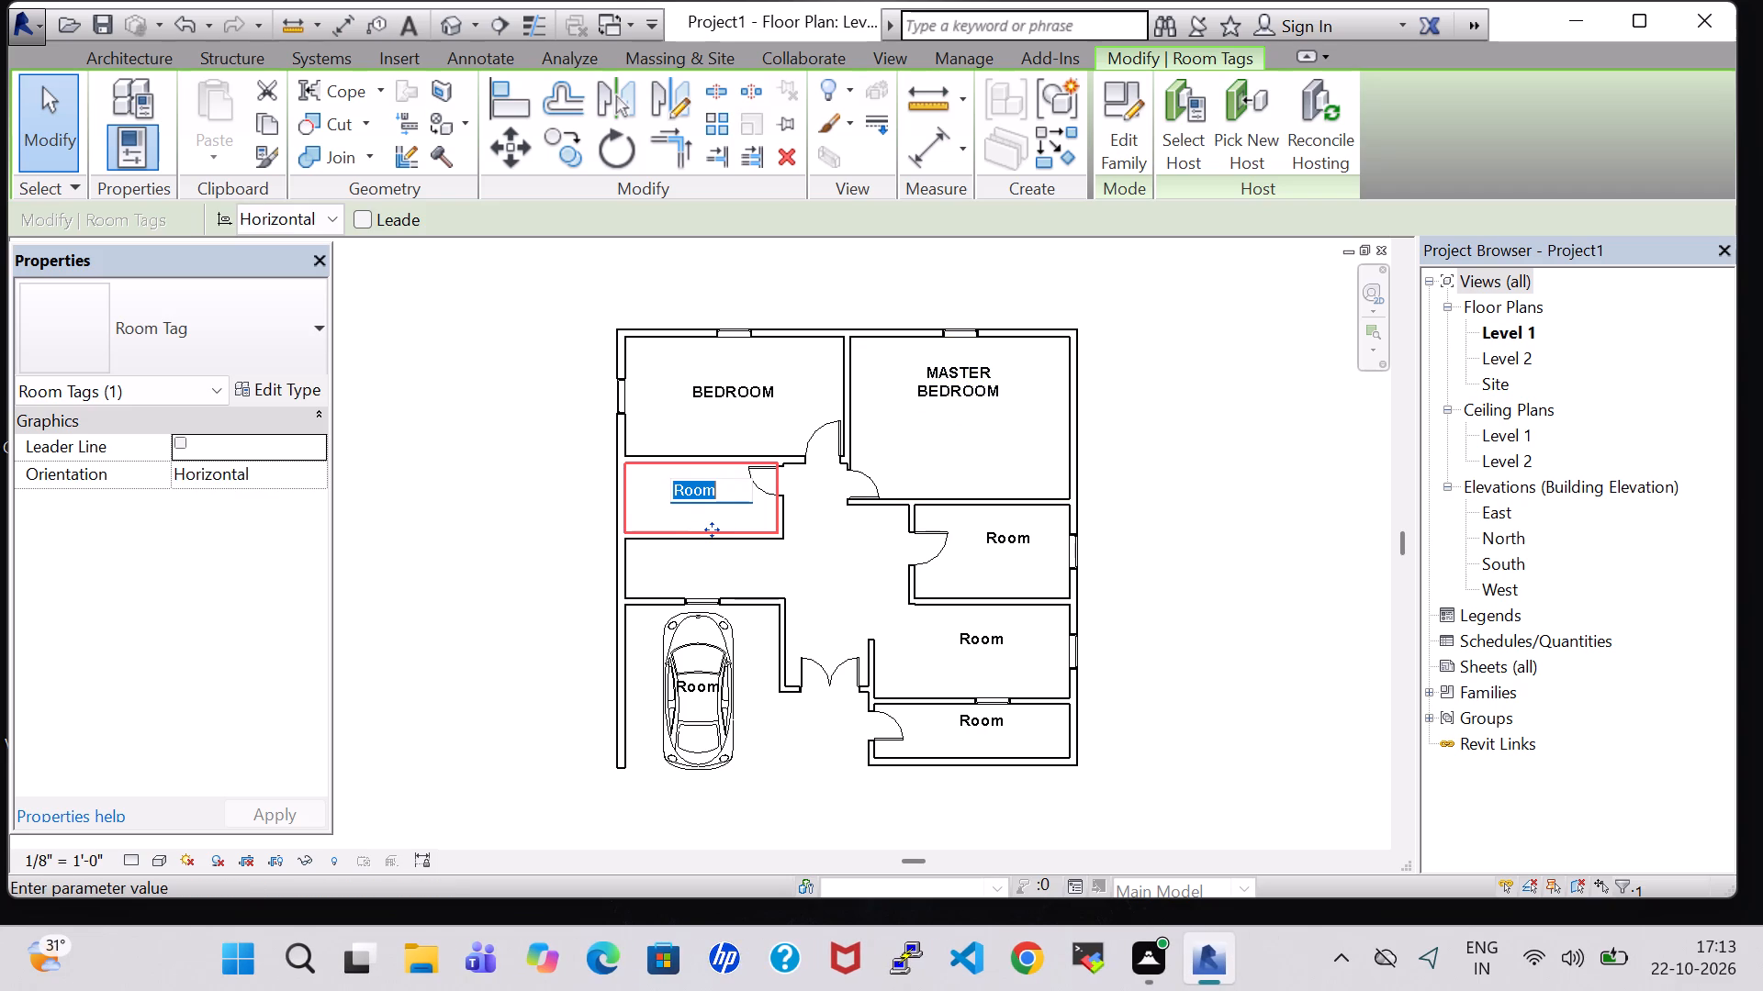
pyautogui.press('BackSpace')
pyautogui.write('TOILET')
pyautogui.press('Return')
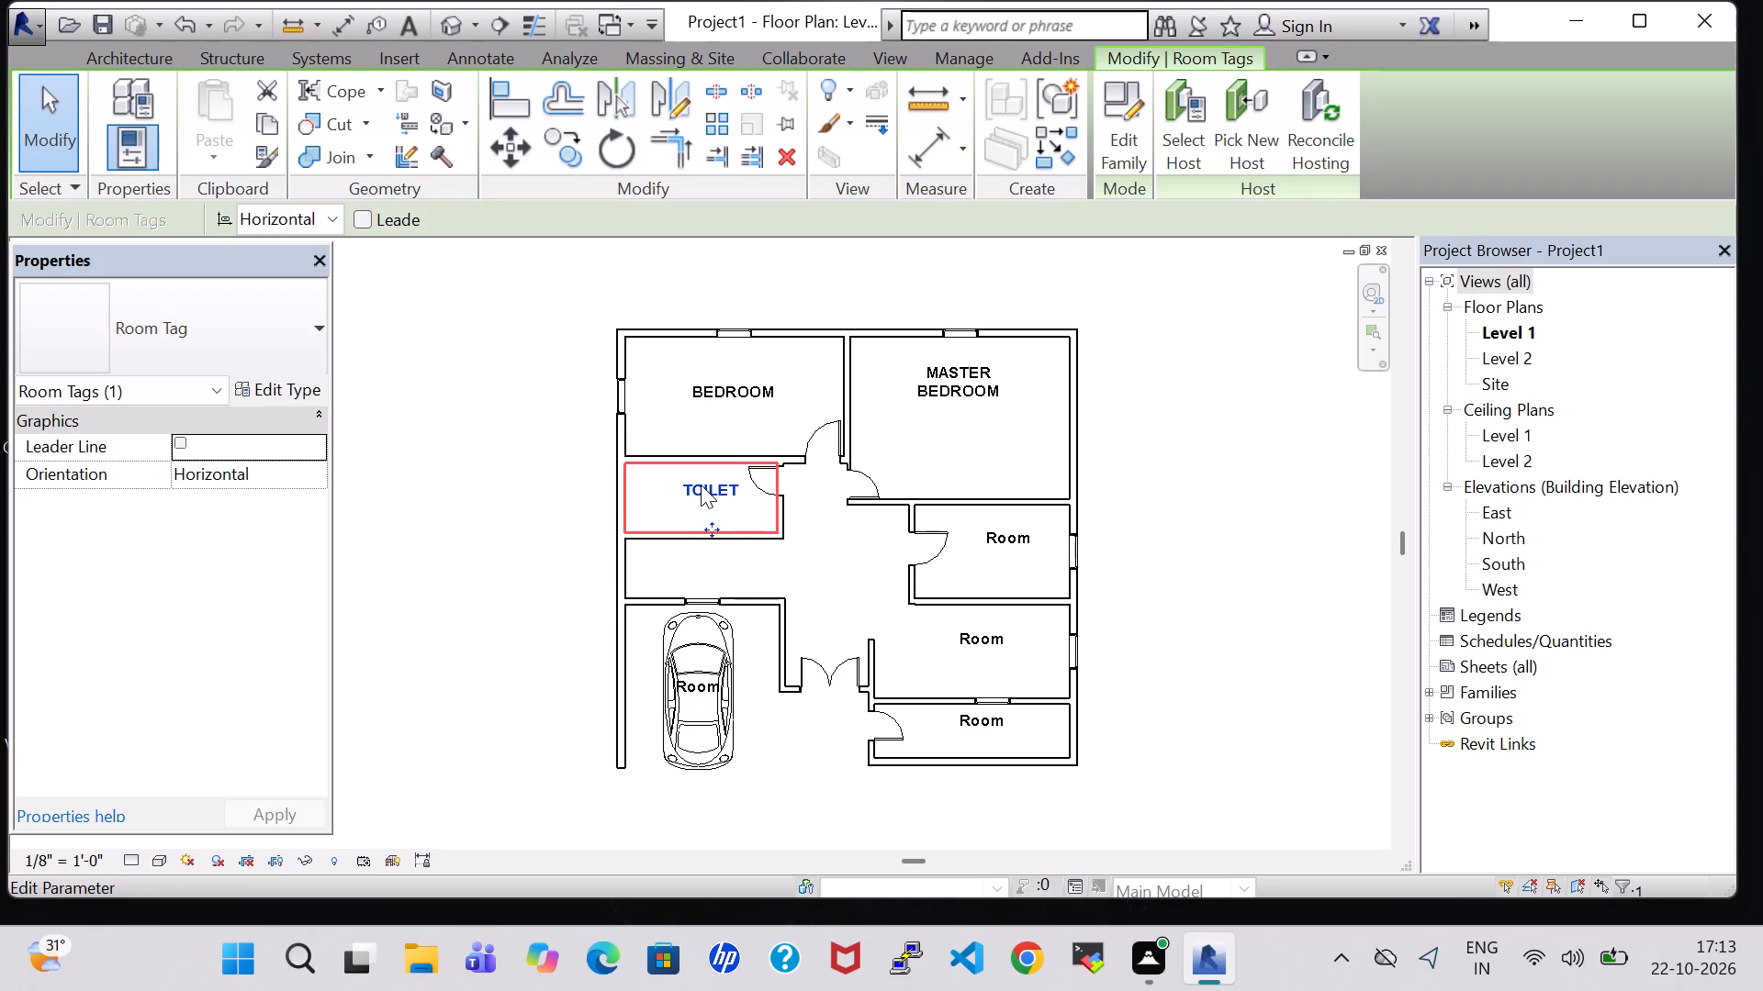
pyautogui.doubleClick(1006, 544)
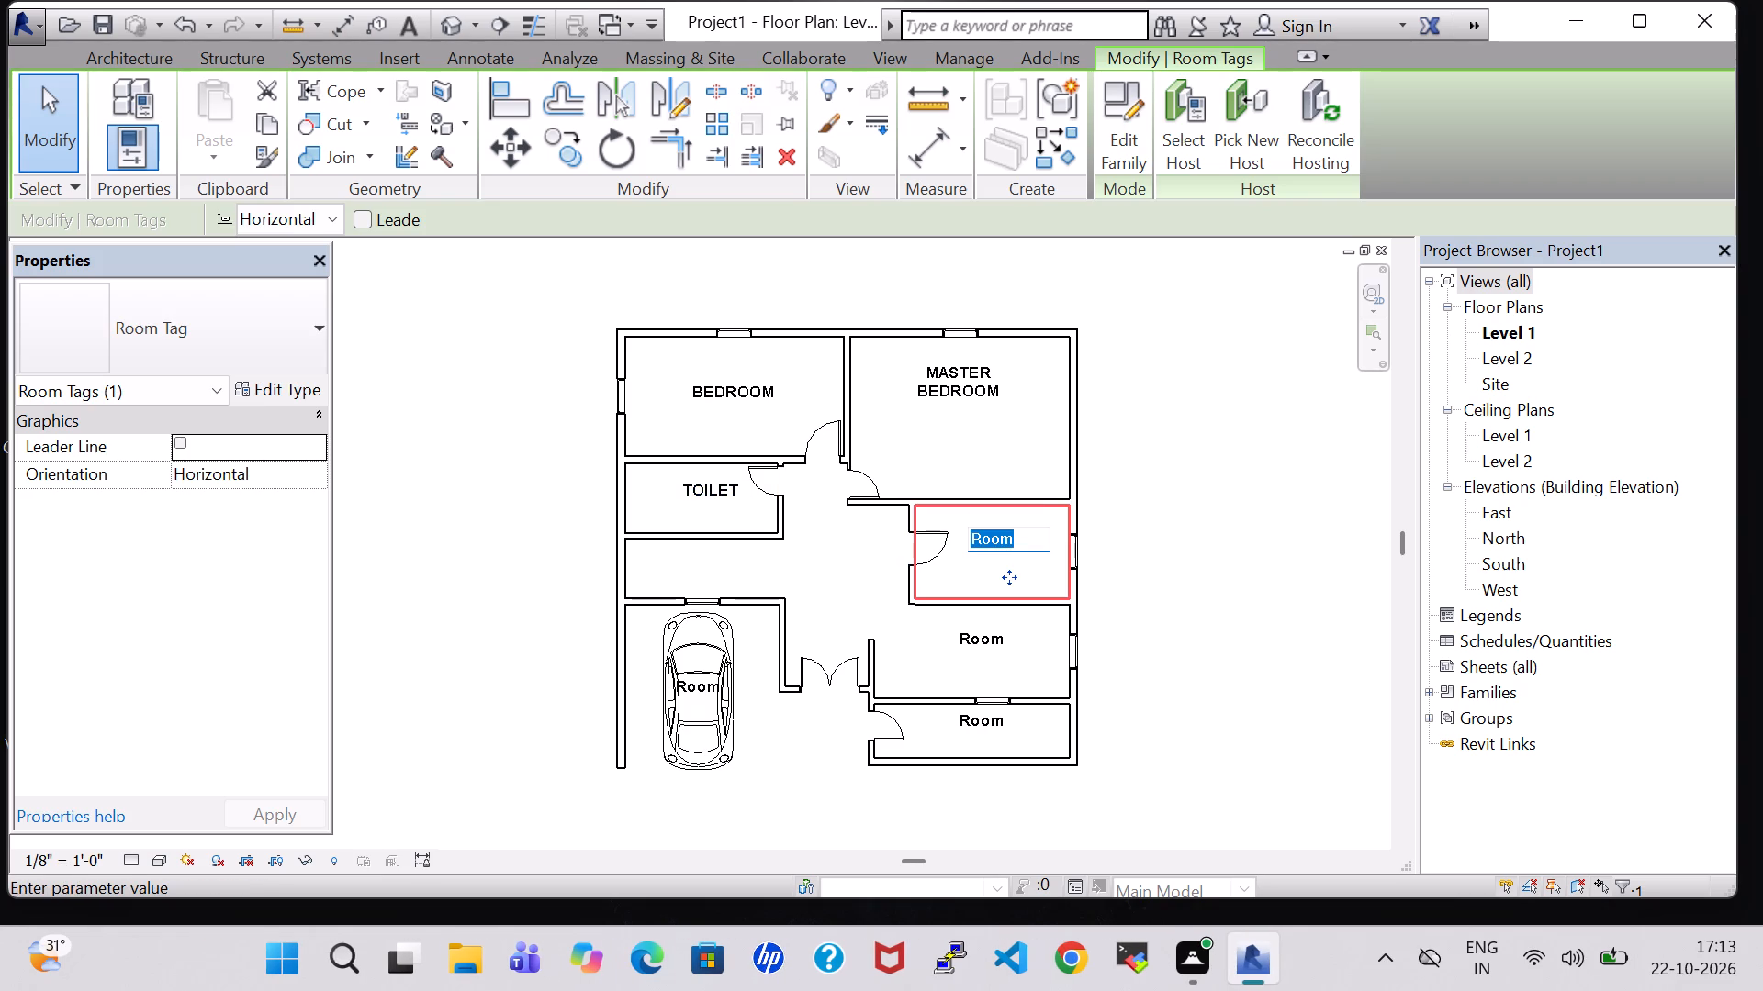
pyautogui.press('BackSpace')
pyautogui.write('KITCHEN')
pyautogui.press('Return')
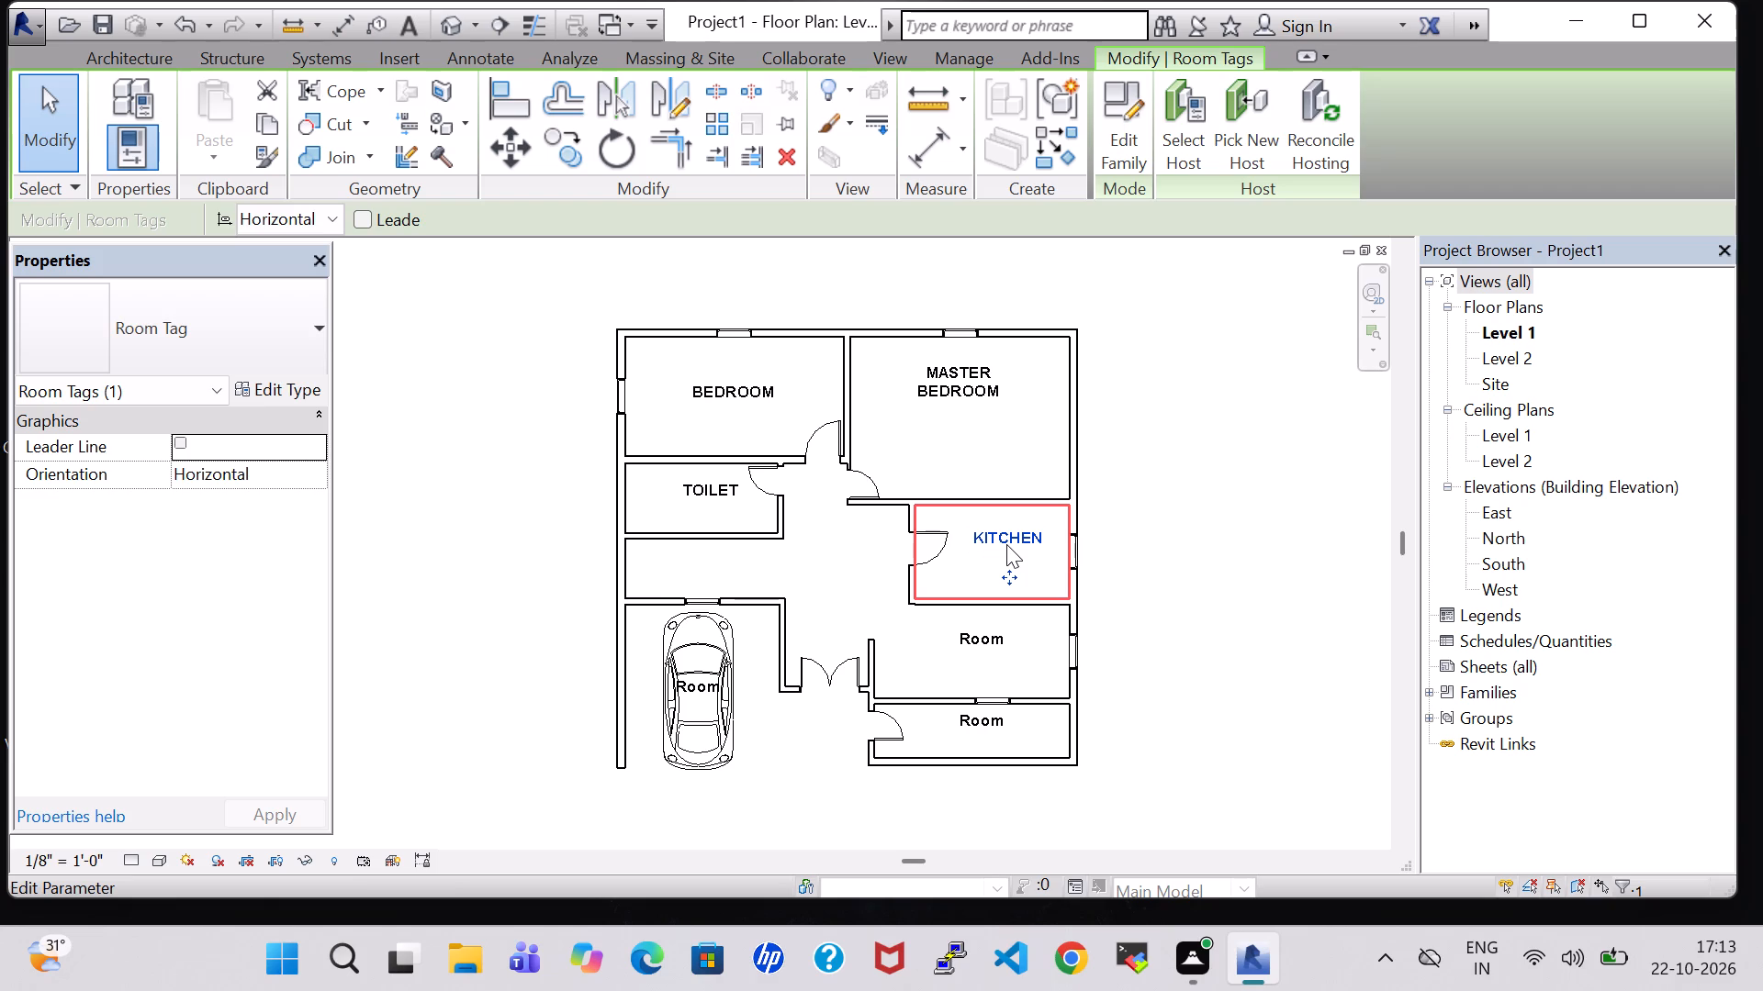
# Rename the open hall room LIVING ROOM and the small room below it BALCONY.
pyautogui.doubleClick(1003, 649)
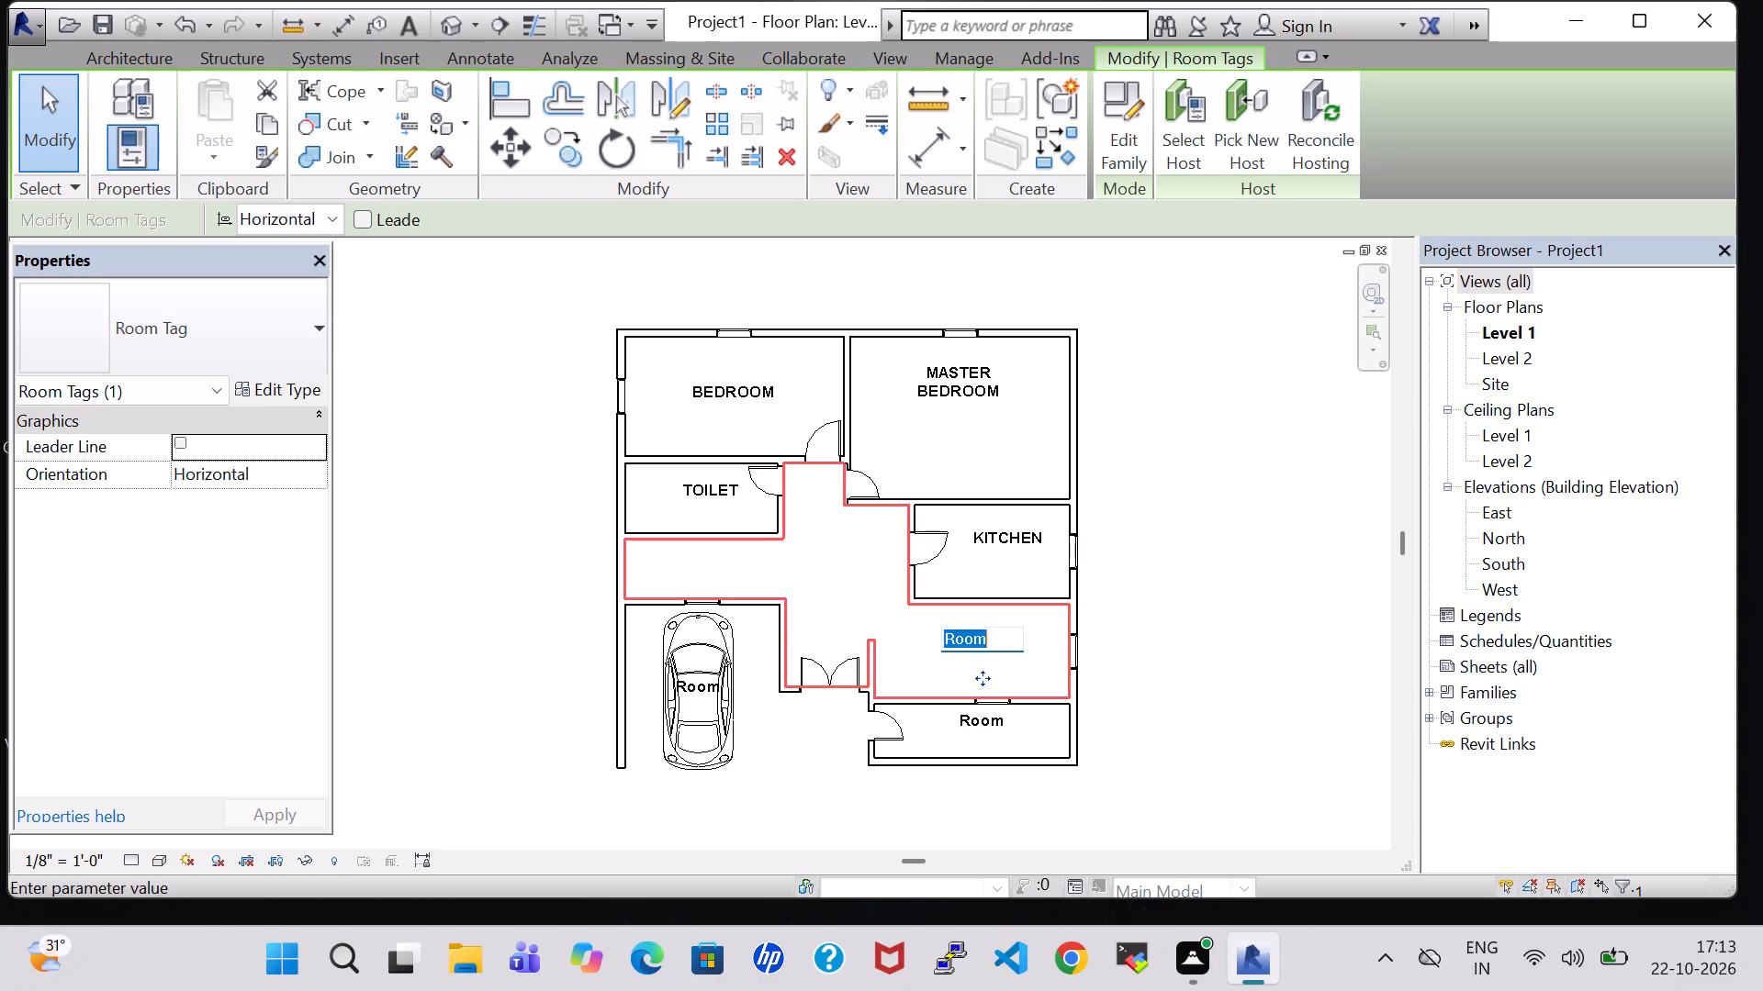
pyautogui.press('BackSpace')
pyautogui.write('LIVIN')
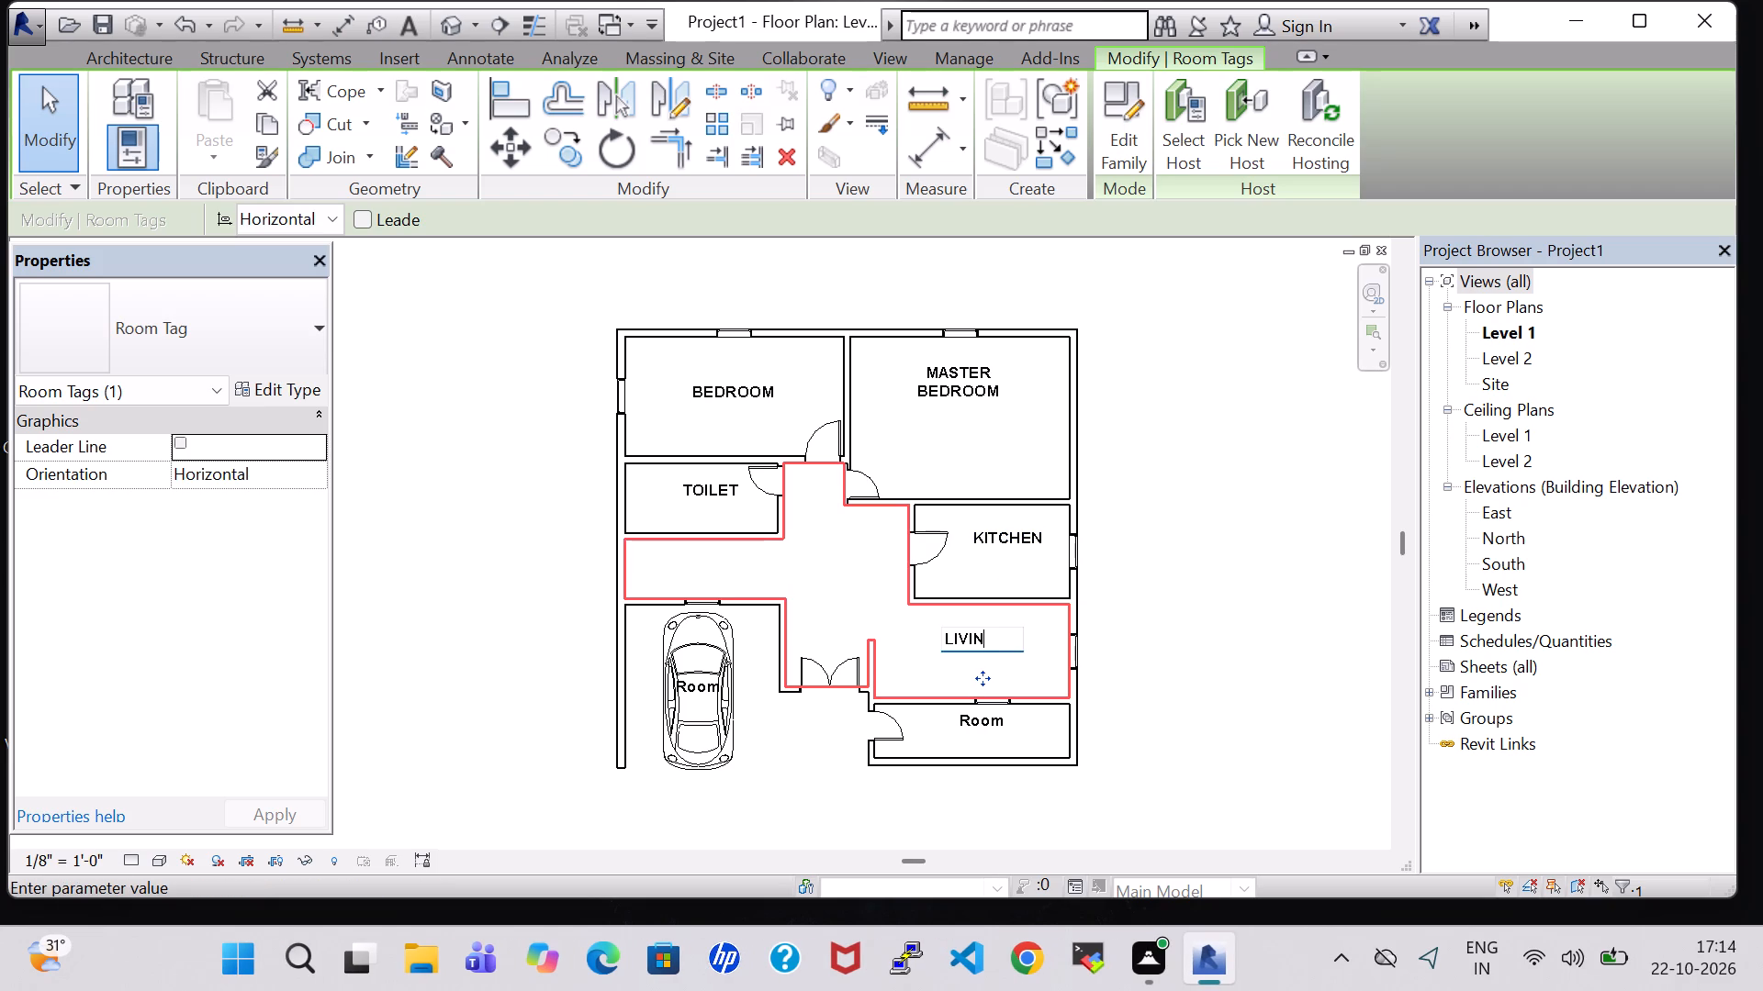
pyautogui.press('g')
pyautogui.press('space')
pyautogui.write('ROOM')
pyautogui.press('Return')
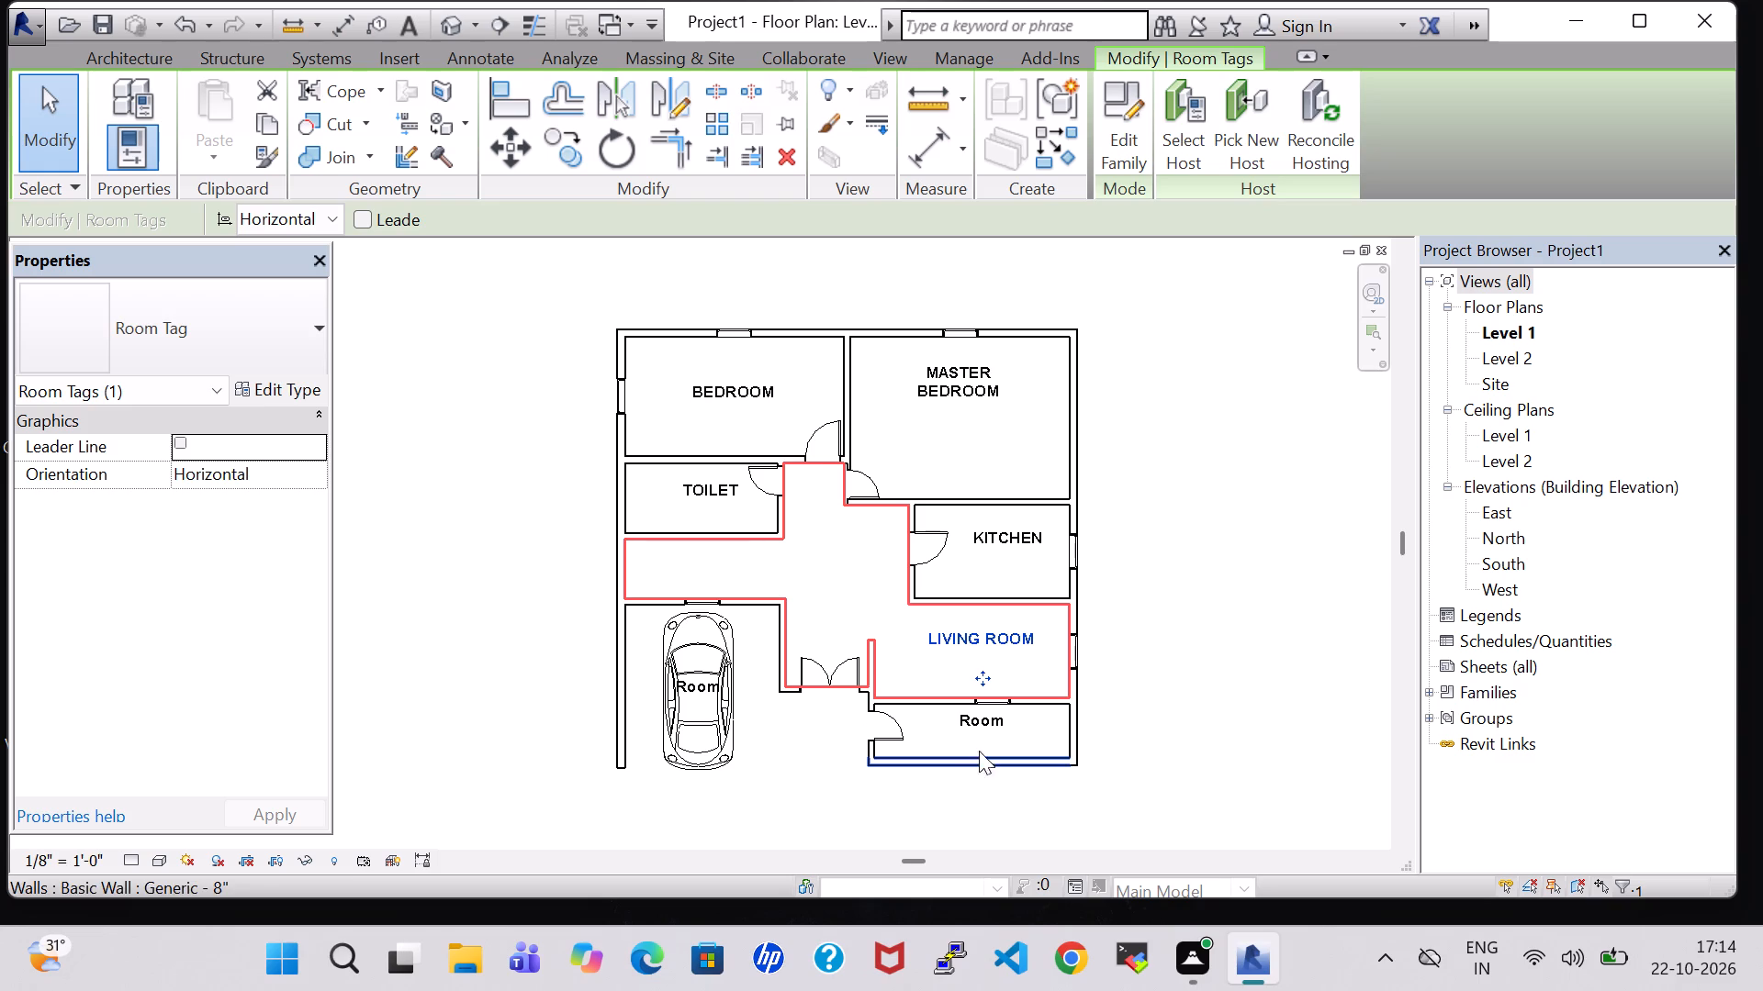
pyautogui.doubleClick(979, 734)
pyautogui.press('BackSpace')
pyautogui.write('BALCONY')
pyautogui.press('Return')
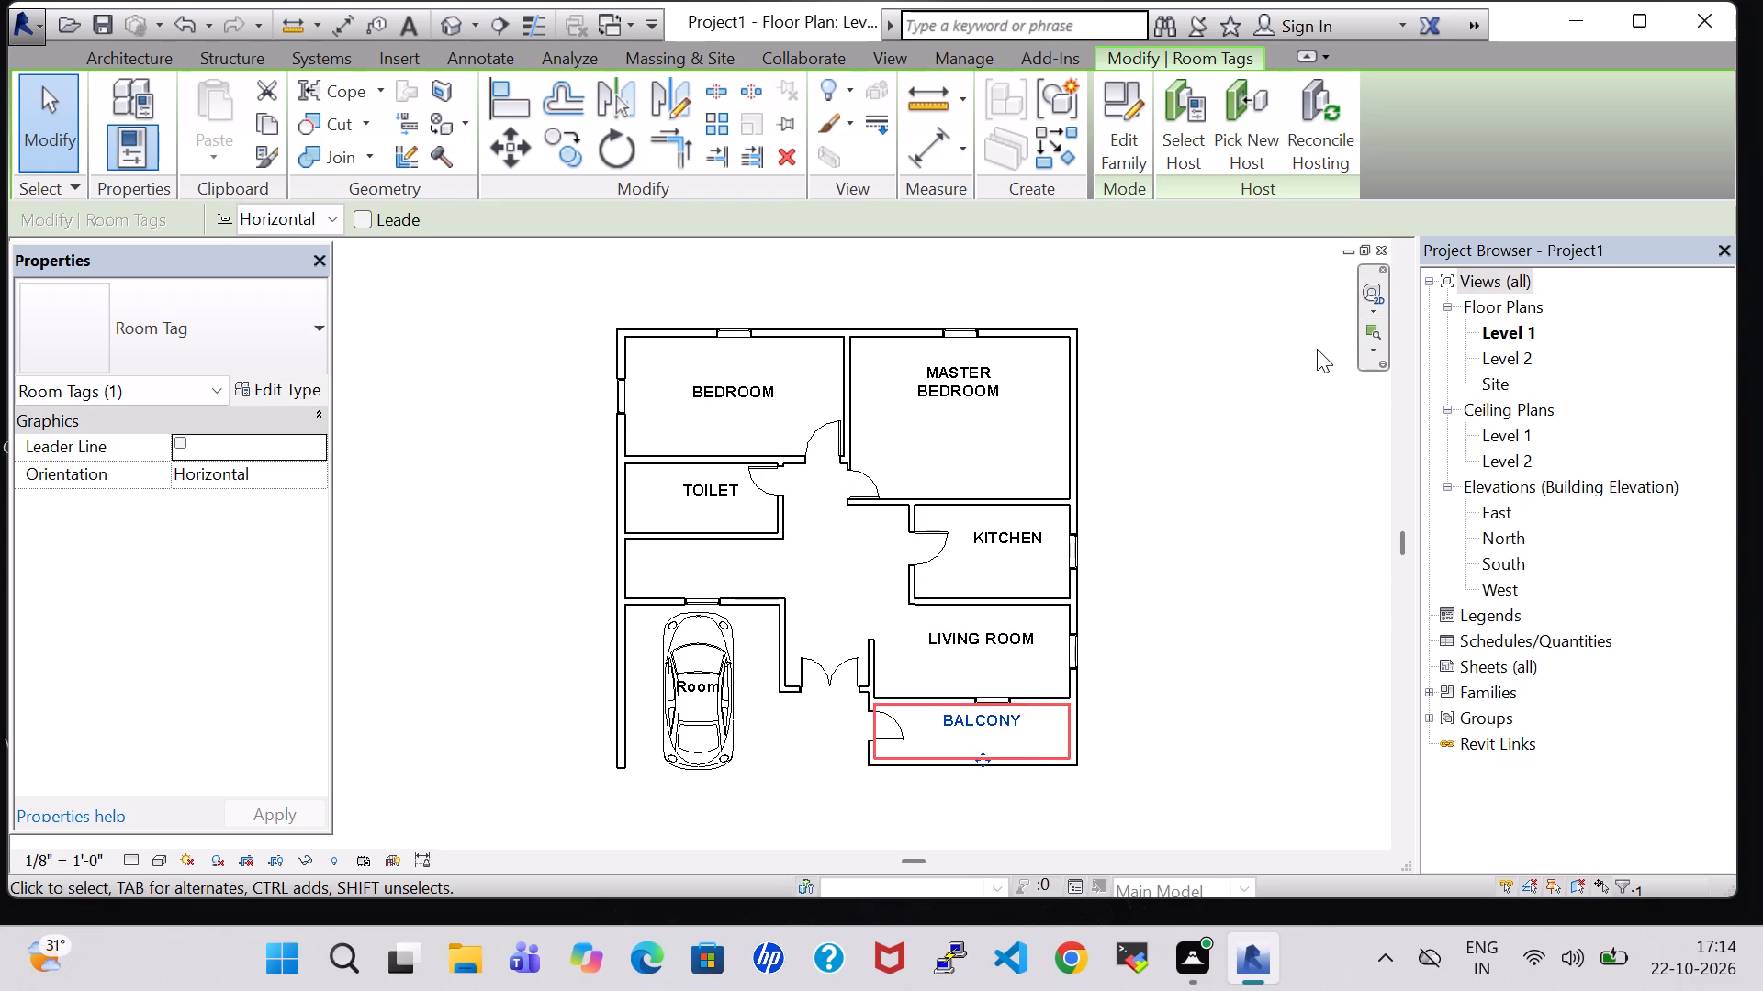
# Start a Generic - 12" floor boundary along the 39' upper wall, the 37' right wall and the balcony's lower wall, about 17'-4" long.
pyautogui.click(169, 63)
pyautogui.click(407, 145)
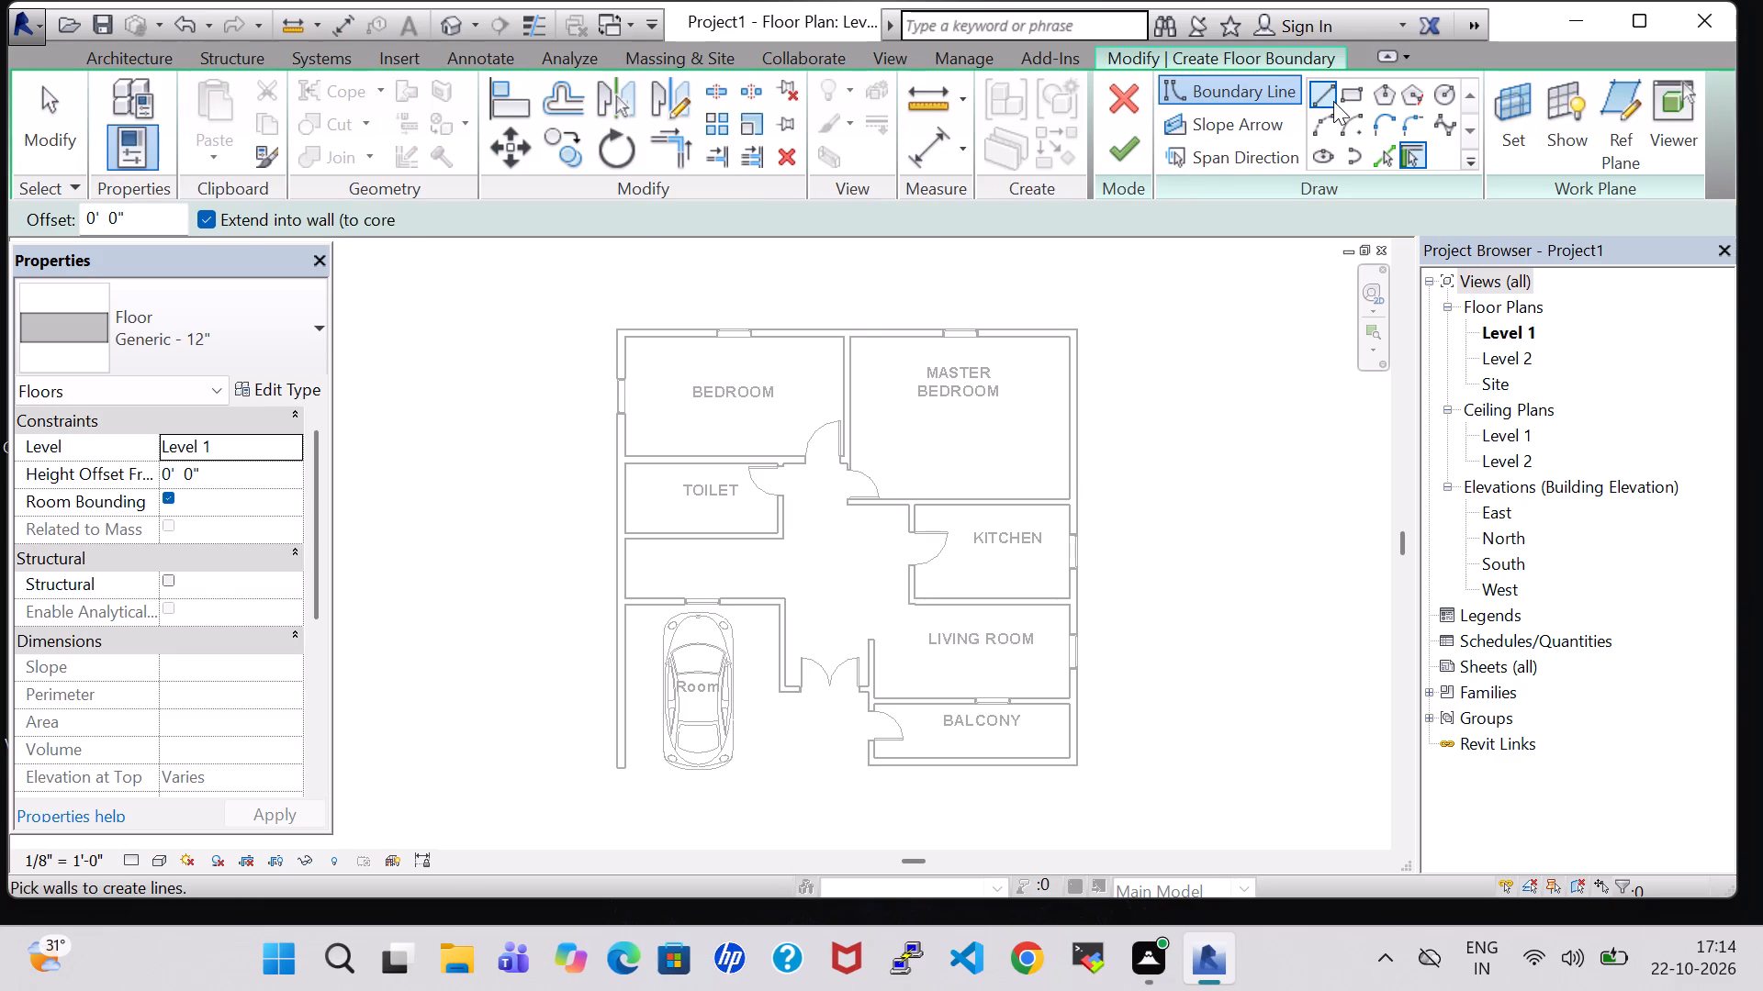
pyautogui.click(1329, 99)
pyautogui.click(619, 334)
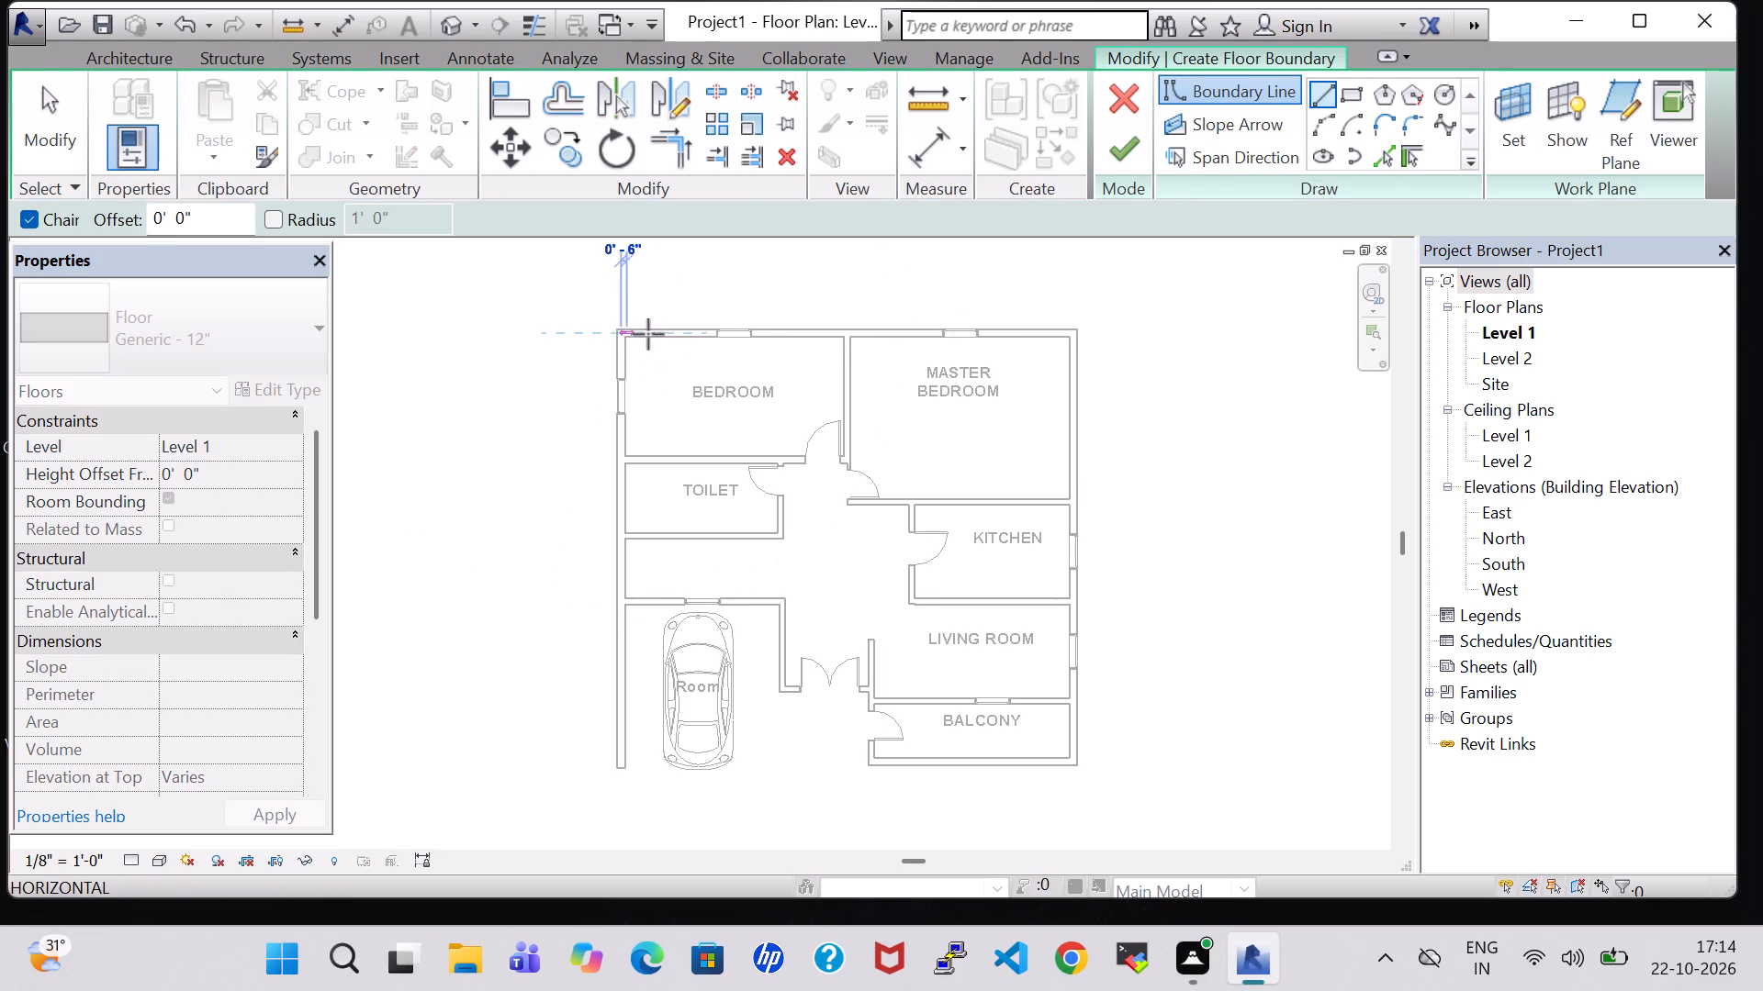
pyautogui.click(1076, 334)
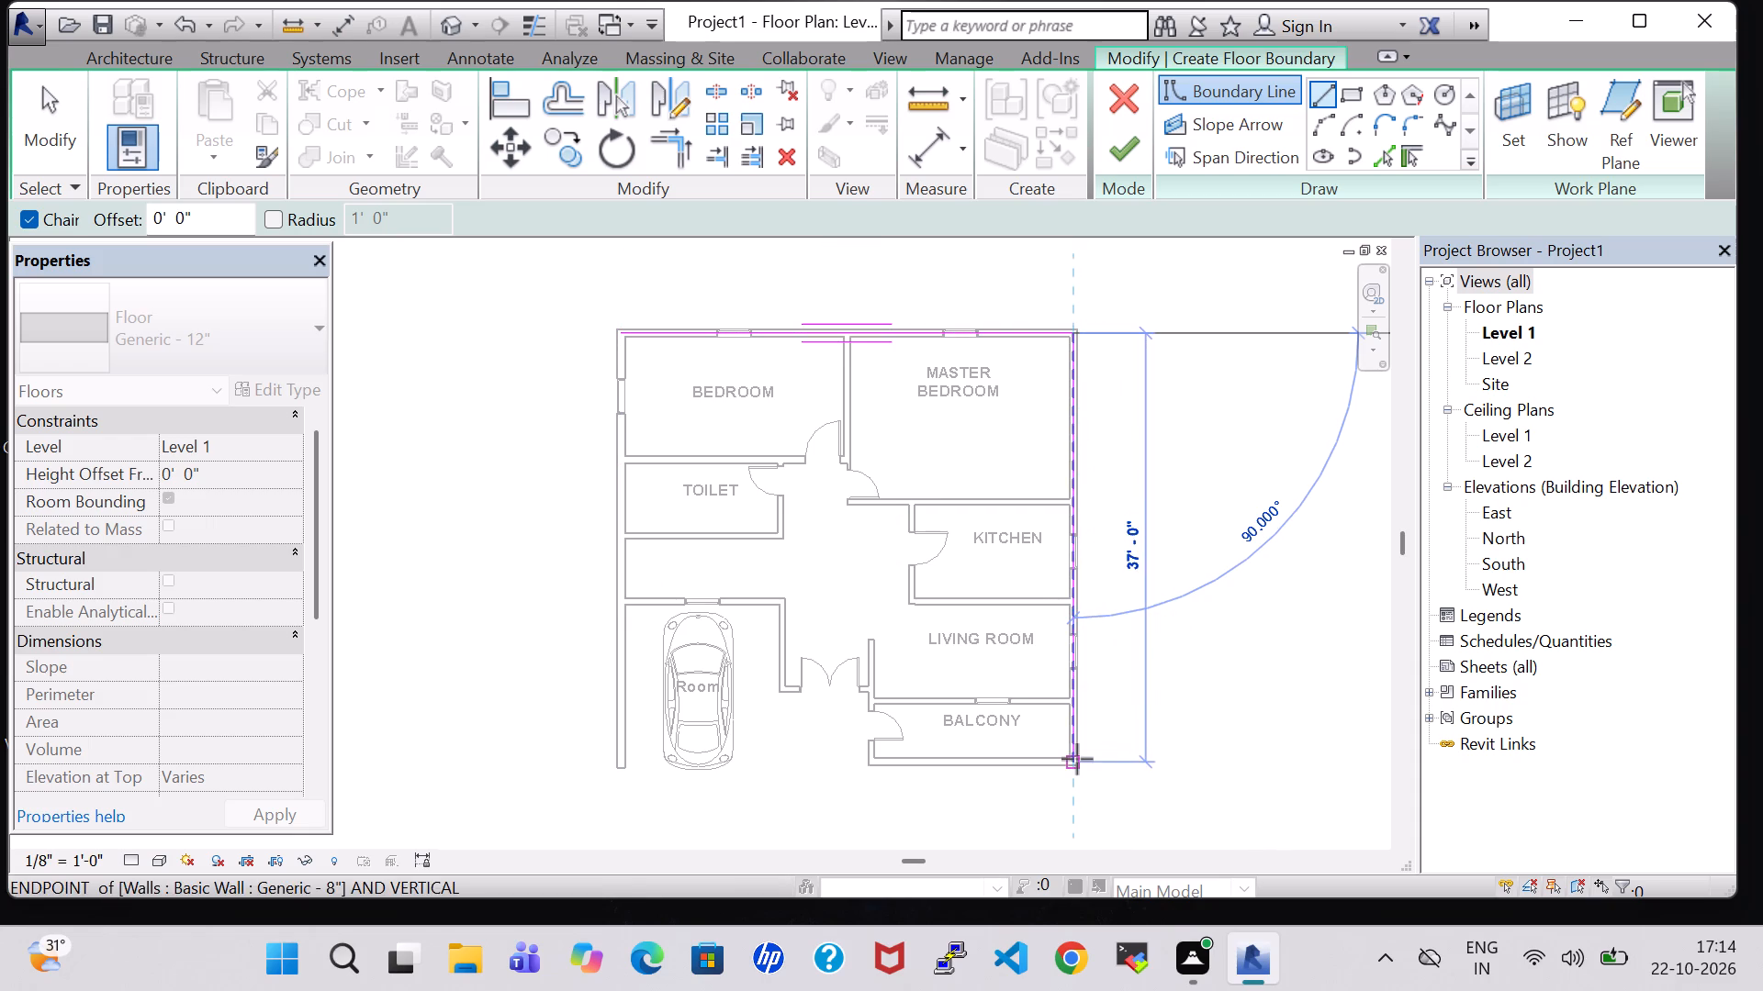
pyautogui.click(1077, 759)
pyautogui.click(872, 761)
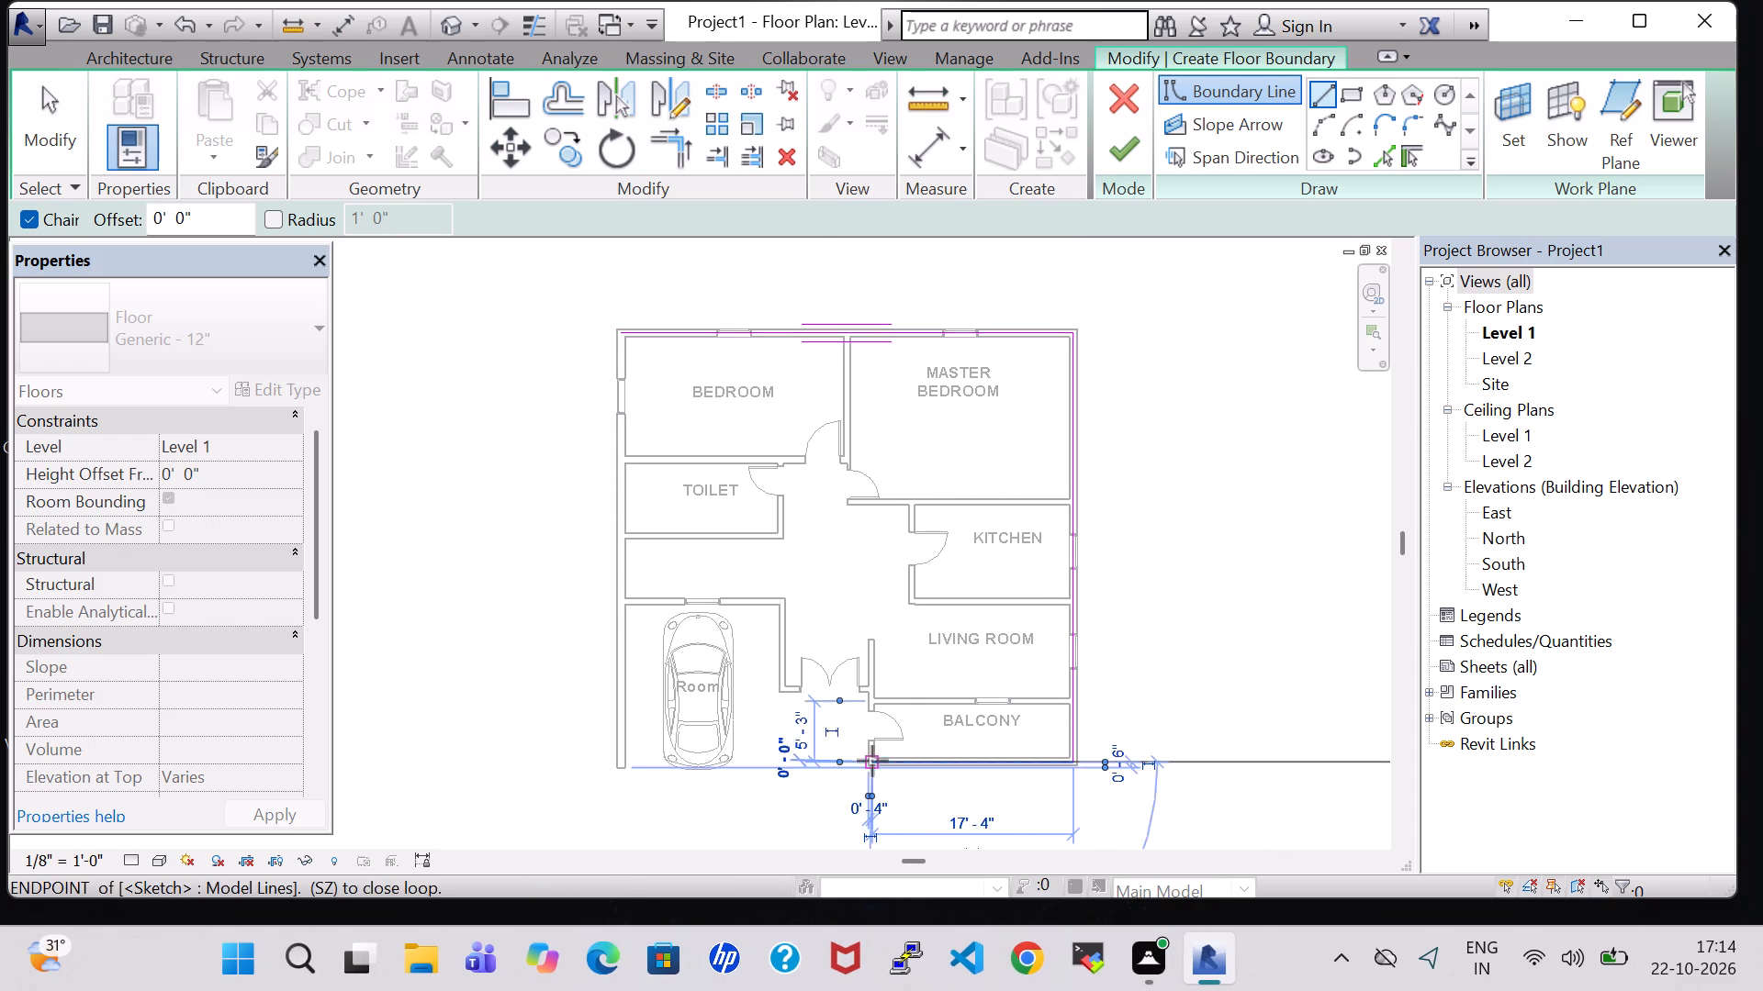
# Continue the floor boundary past the balcony door, along the 8' entry line and around the garage, close it at the bedroom corner, and finish the floor.
pyautogui.scroll(6, 870, 692)
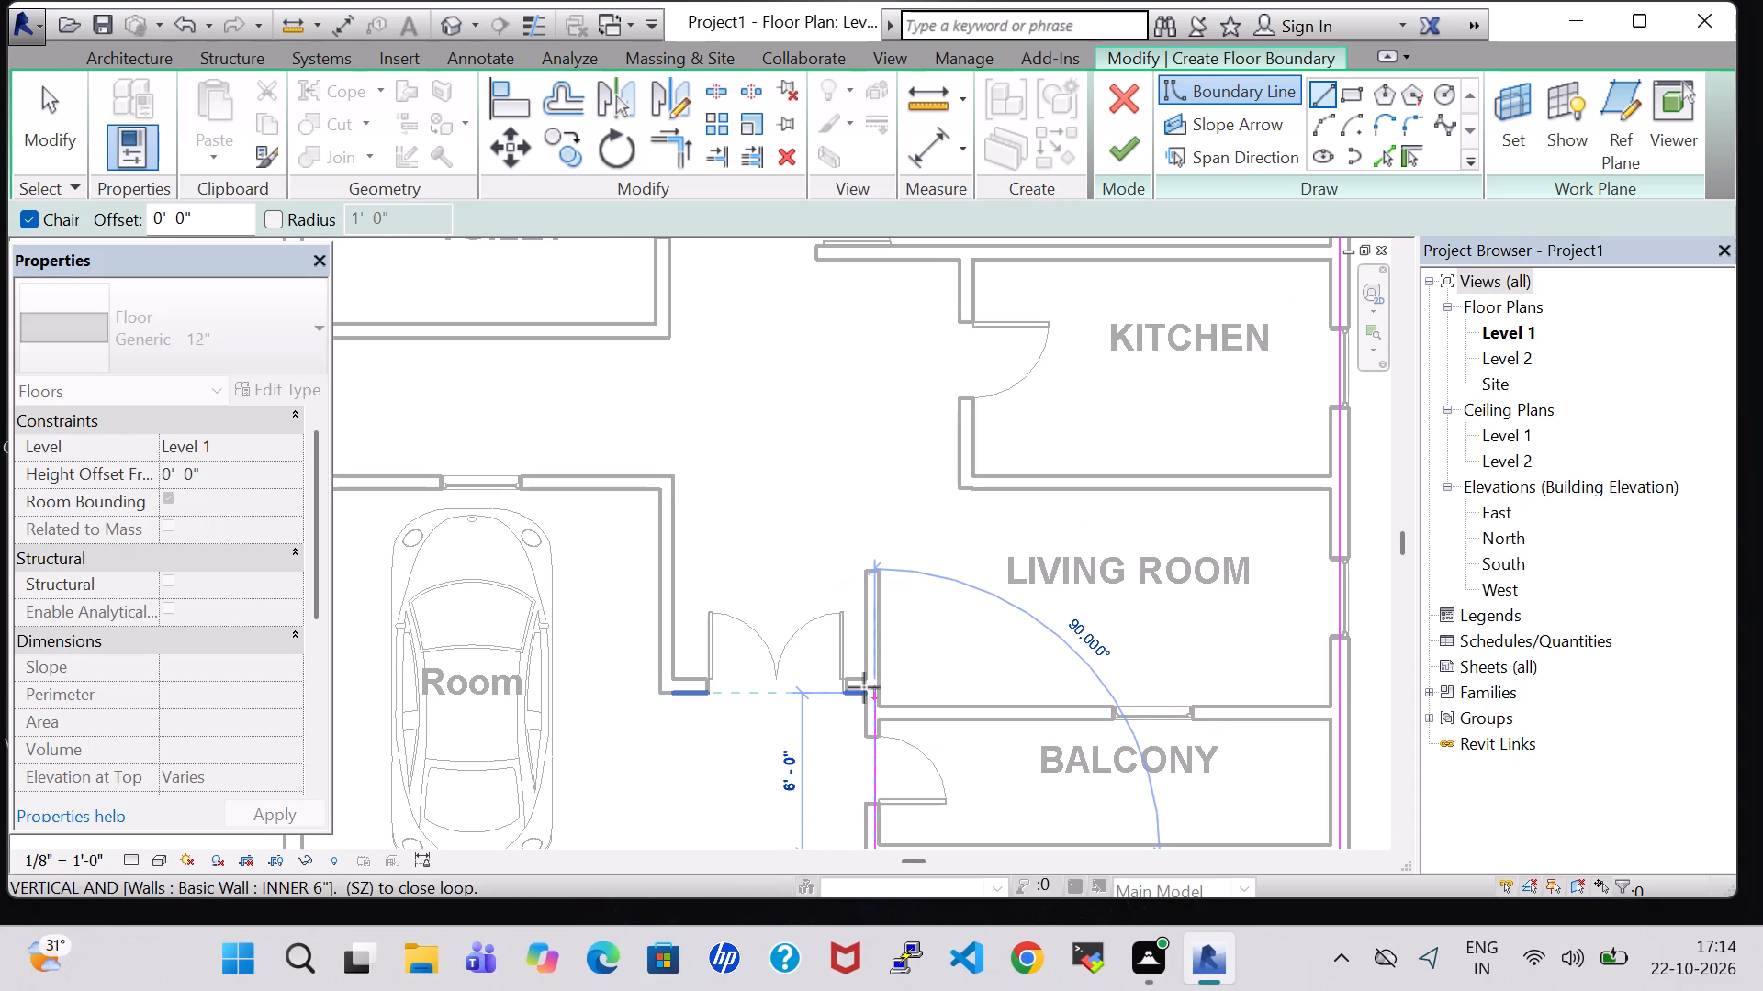
pyautogui.click(868, 697)
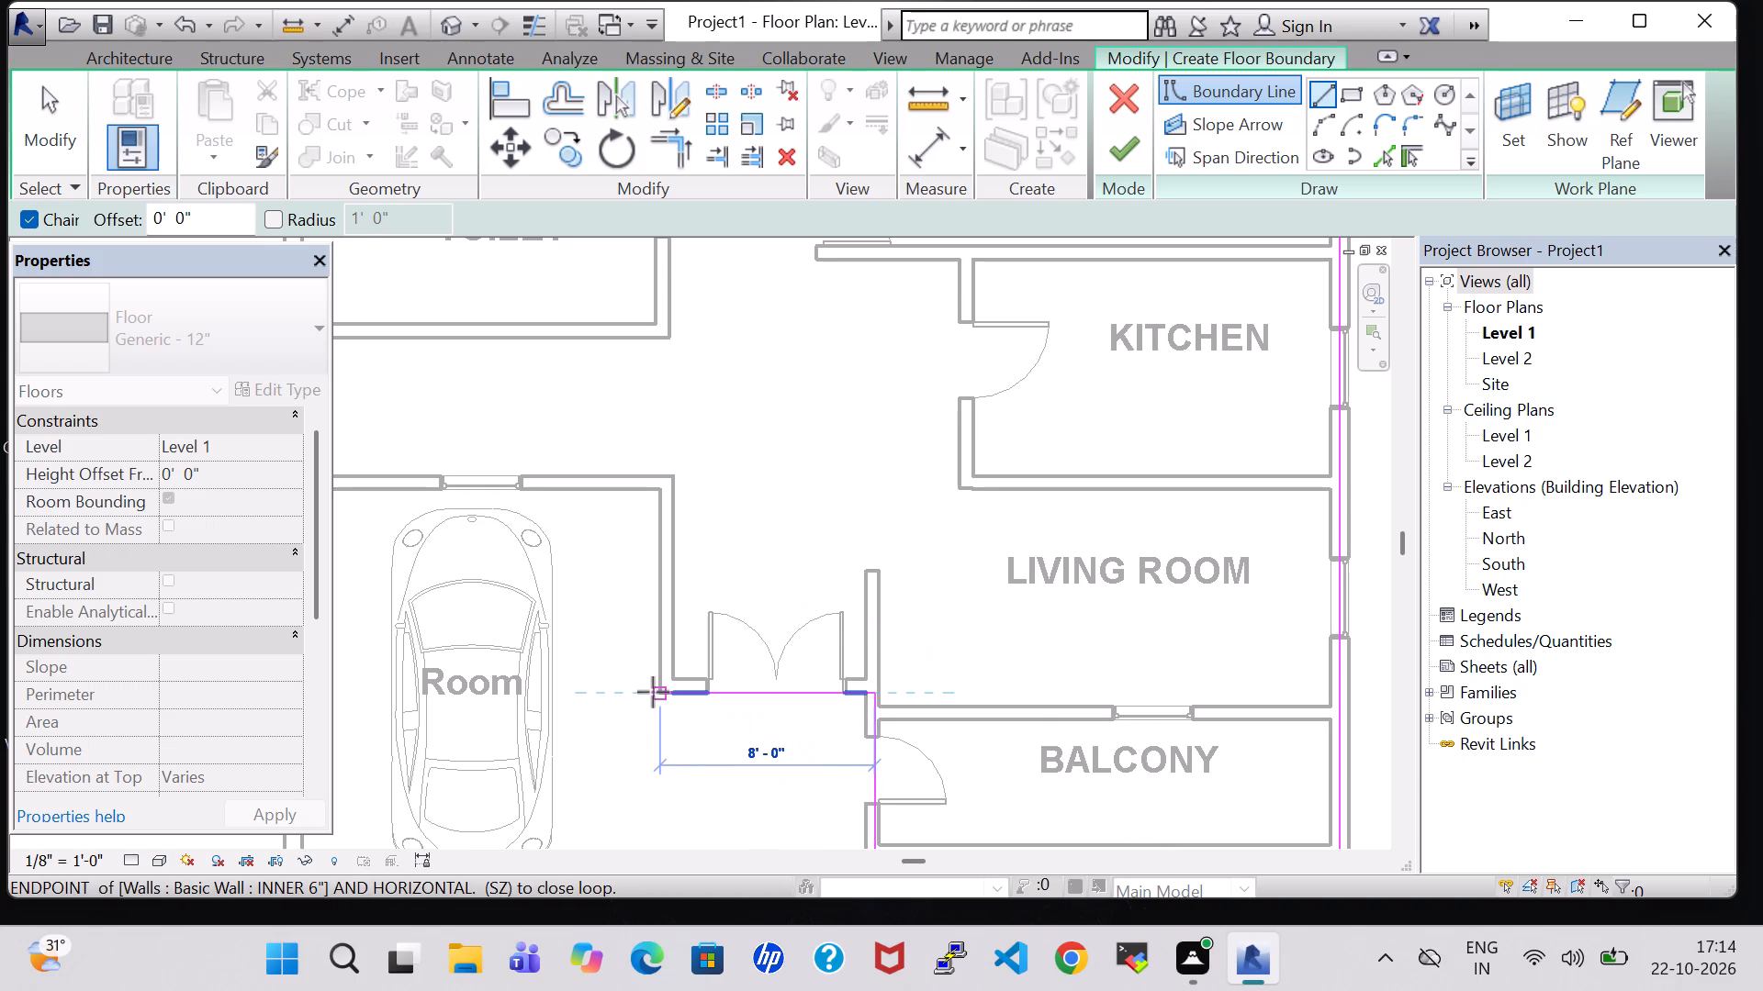
pyautogui.click(653, 692)
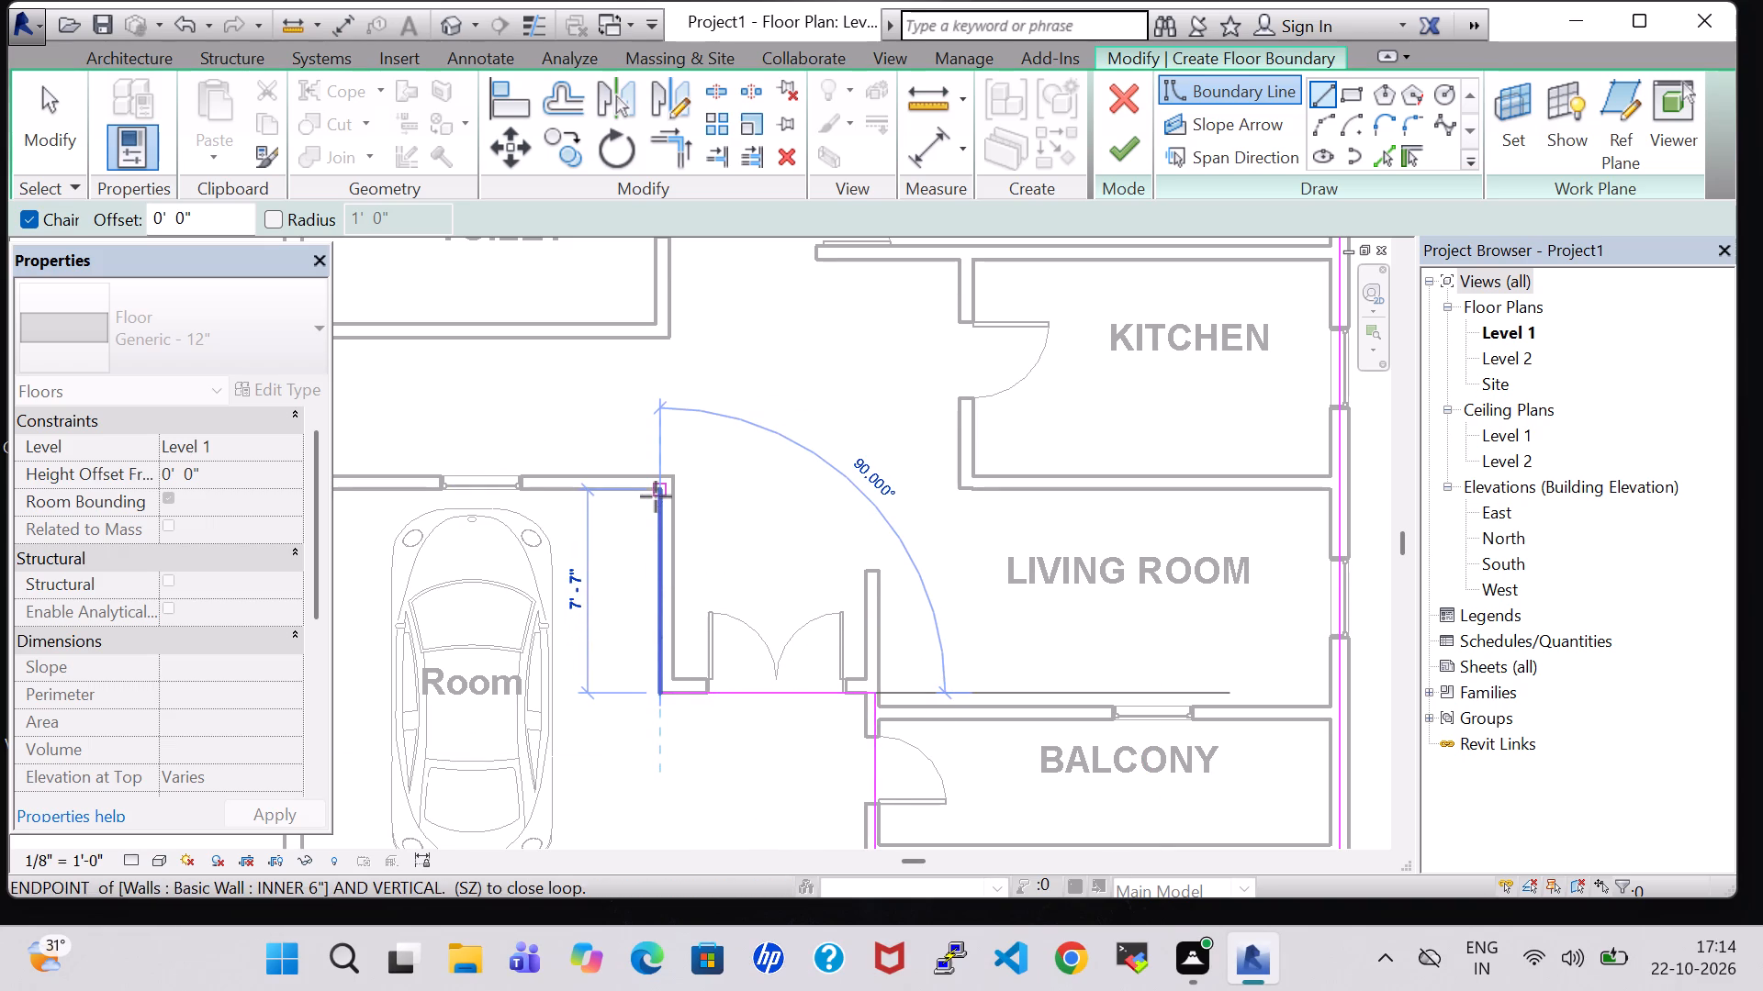
pyautogui.click(656, 496)
pyautogui.moveTo(405, 496); pyautogui.dragTo(577, 494, button='middle')
pyautogui.scroll(1, 577, 492)
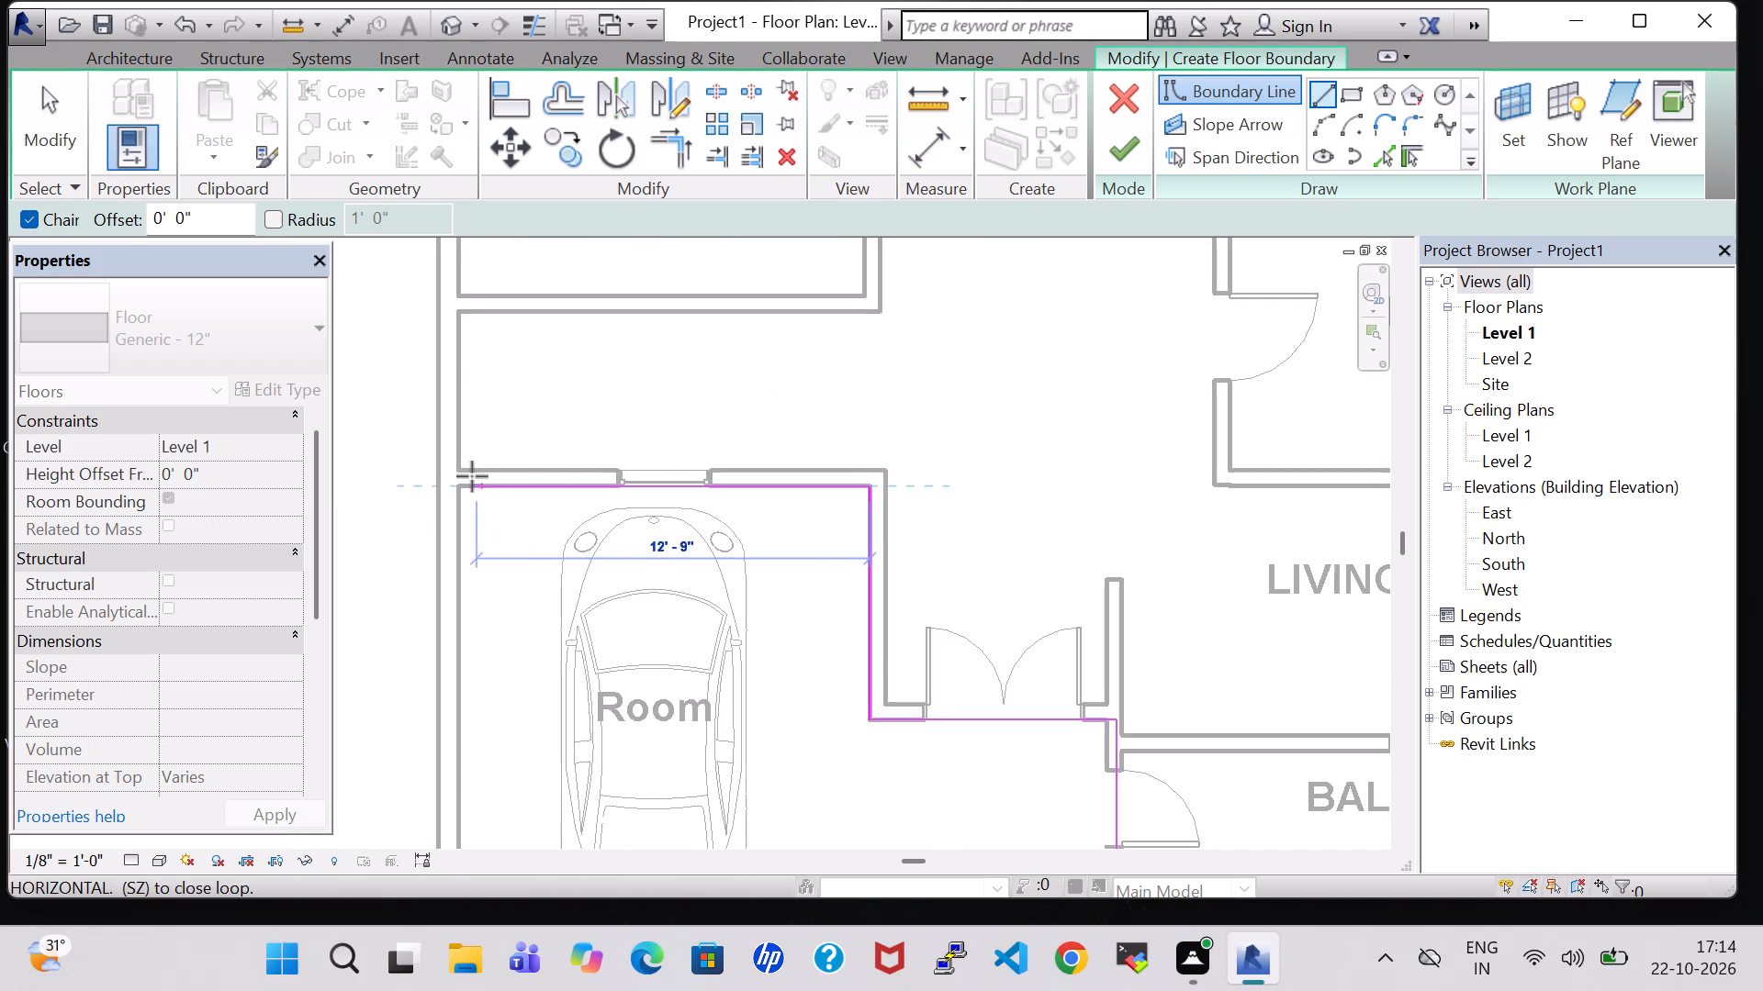
pyautogui.click(440, 487)
pyautogui.scroll(-3, 436, 374)
pyautogui.moveTo(436, 374); pyautogui.dragTo(442, 454, button='middle')
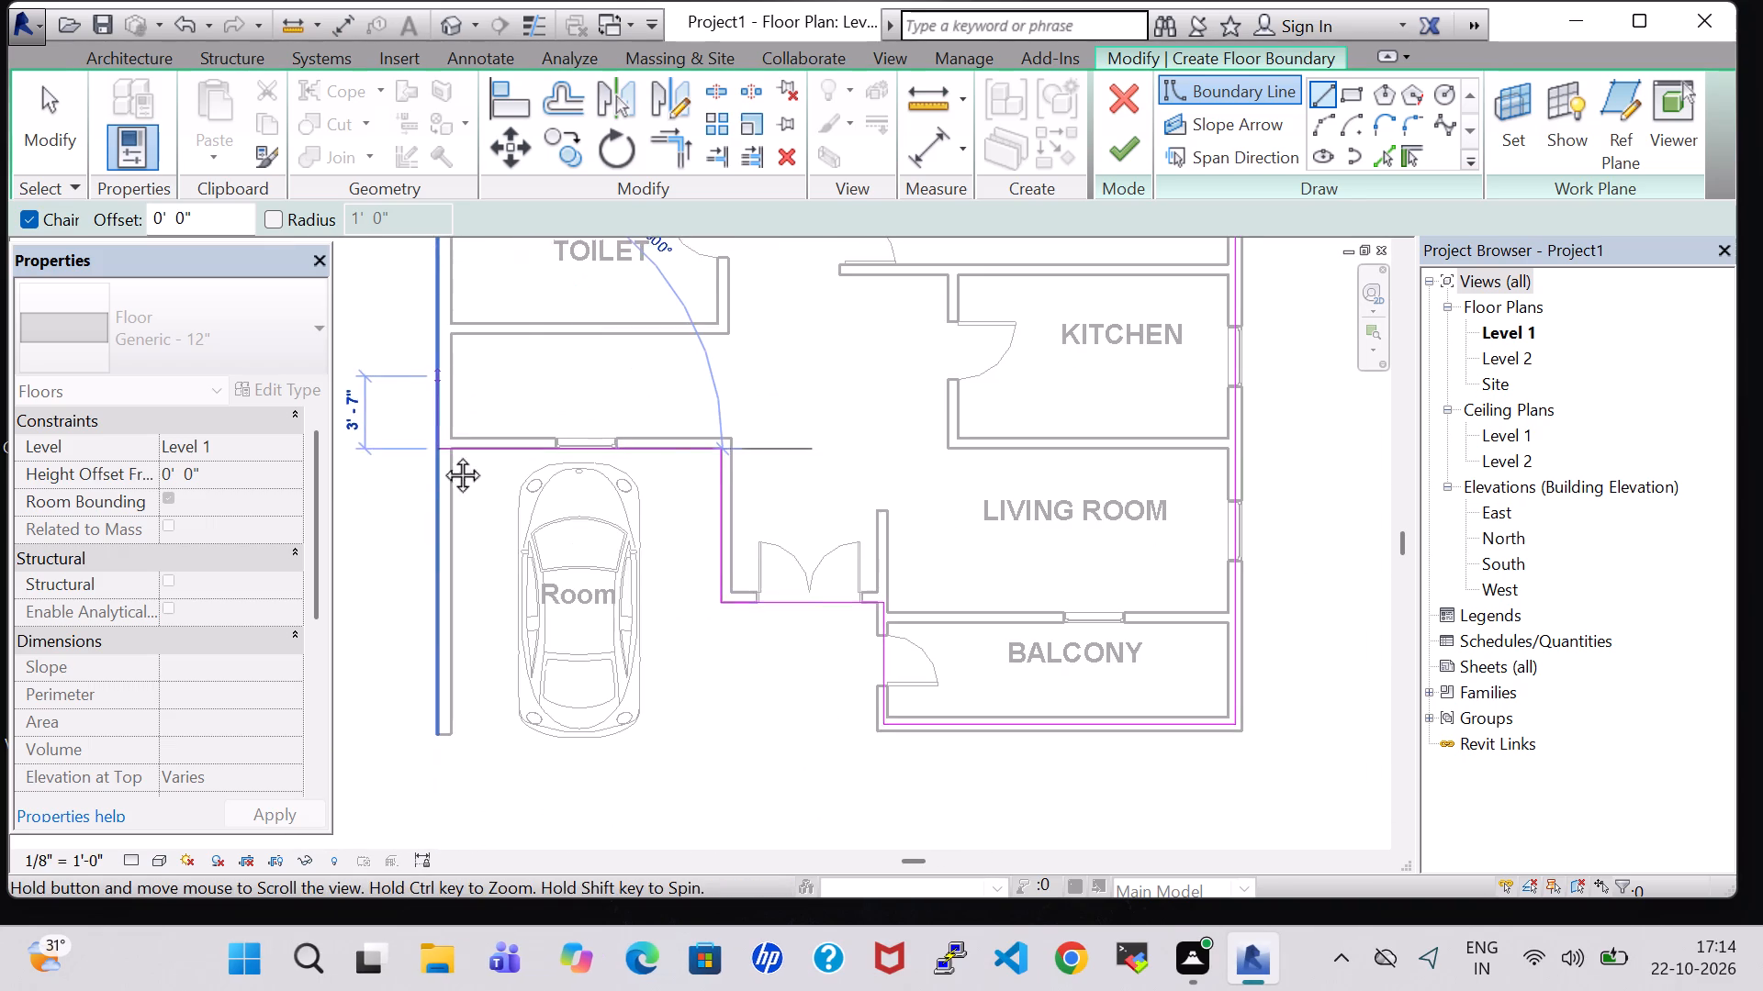
pyautogui.moveTo(442, 454); pyautogui.dragTo(451, 686, button='middle')
pyautogui.click(452, 295)
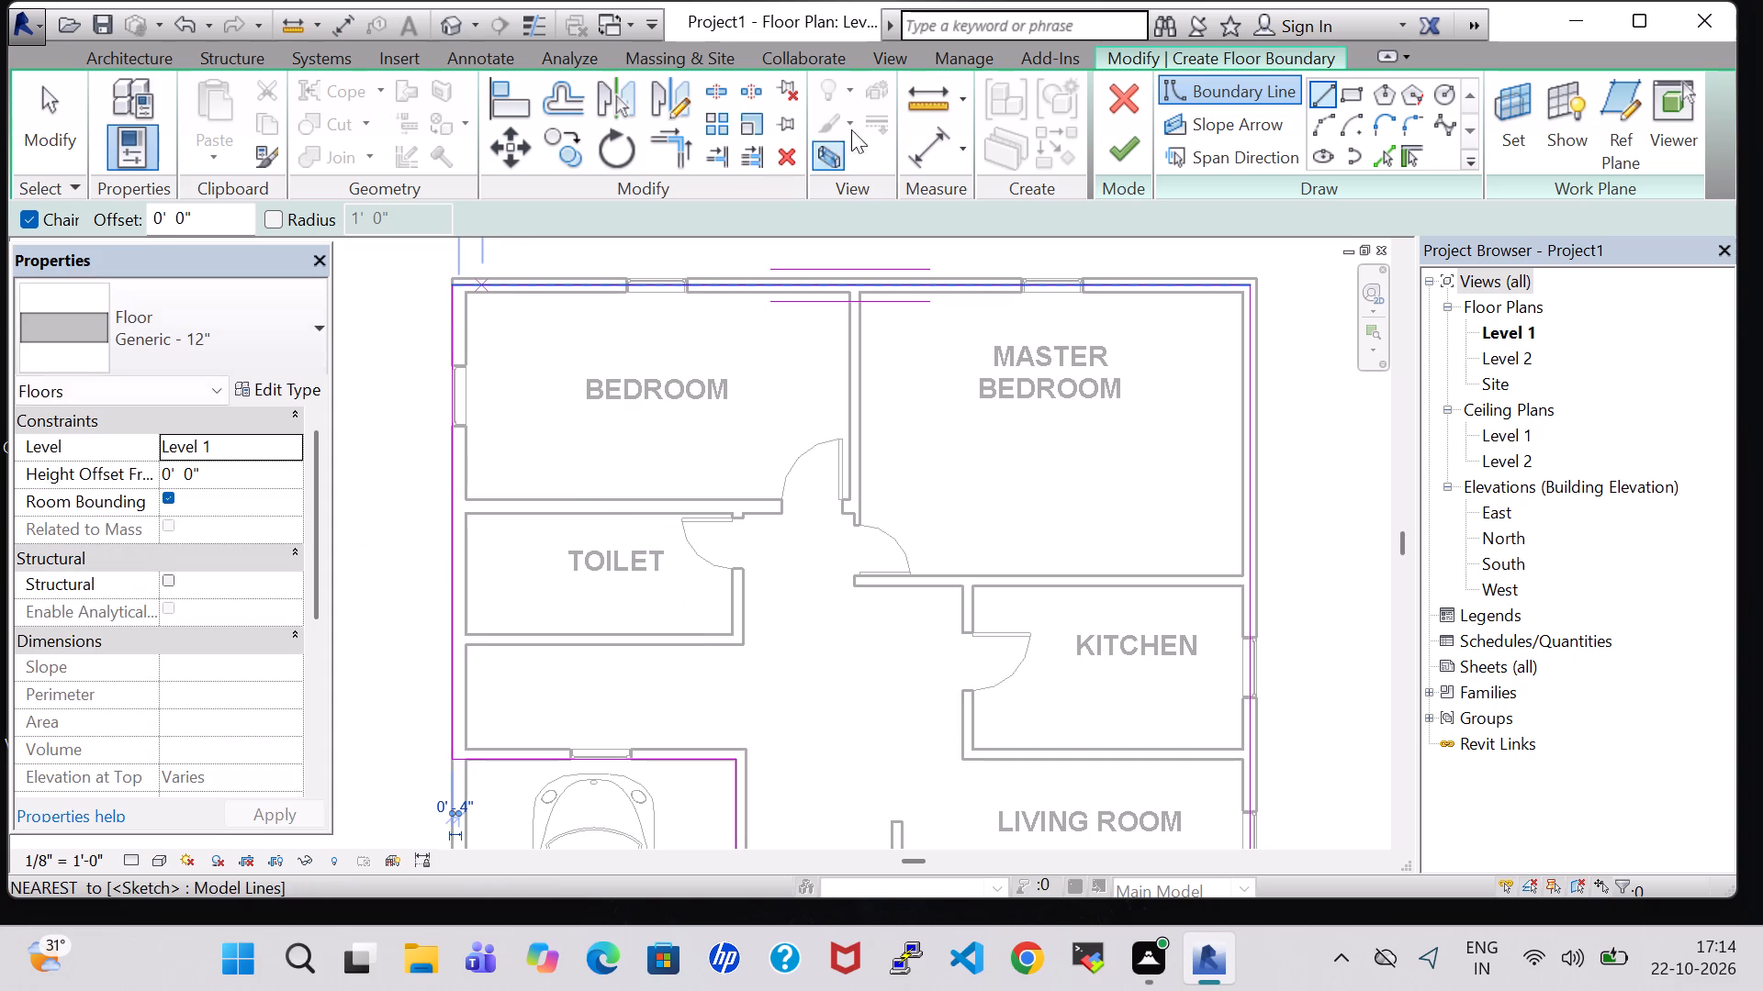
pyautogui.click(1117, 154)
pyautogui.click(1343, 490)
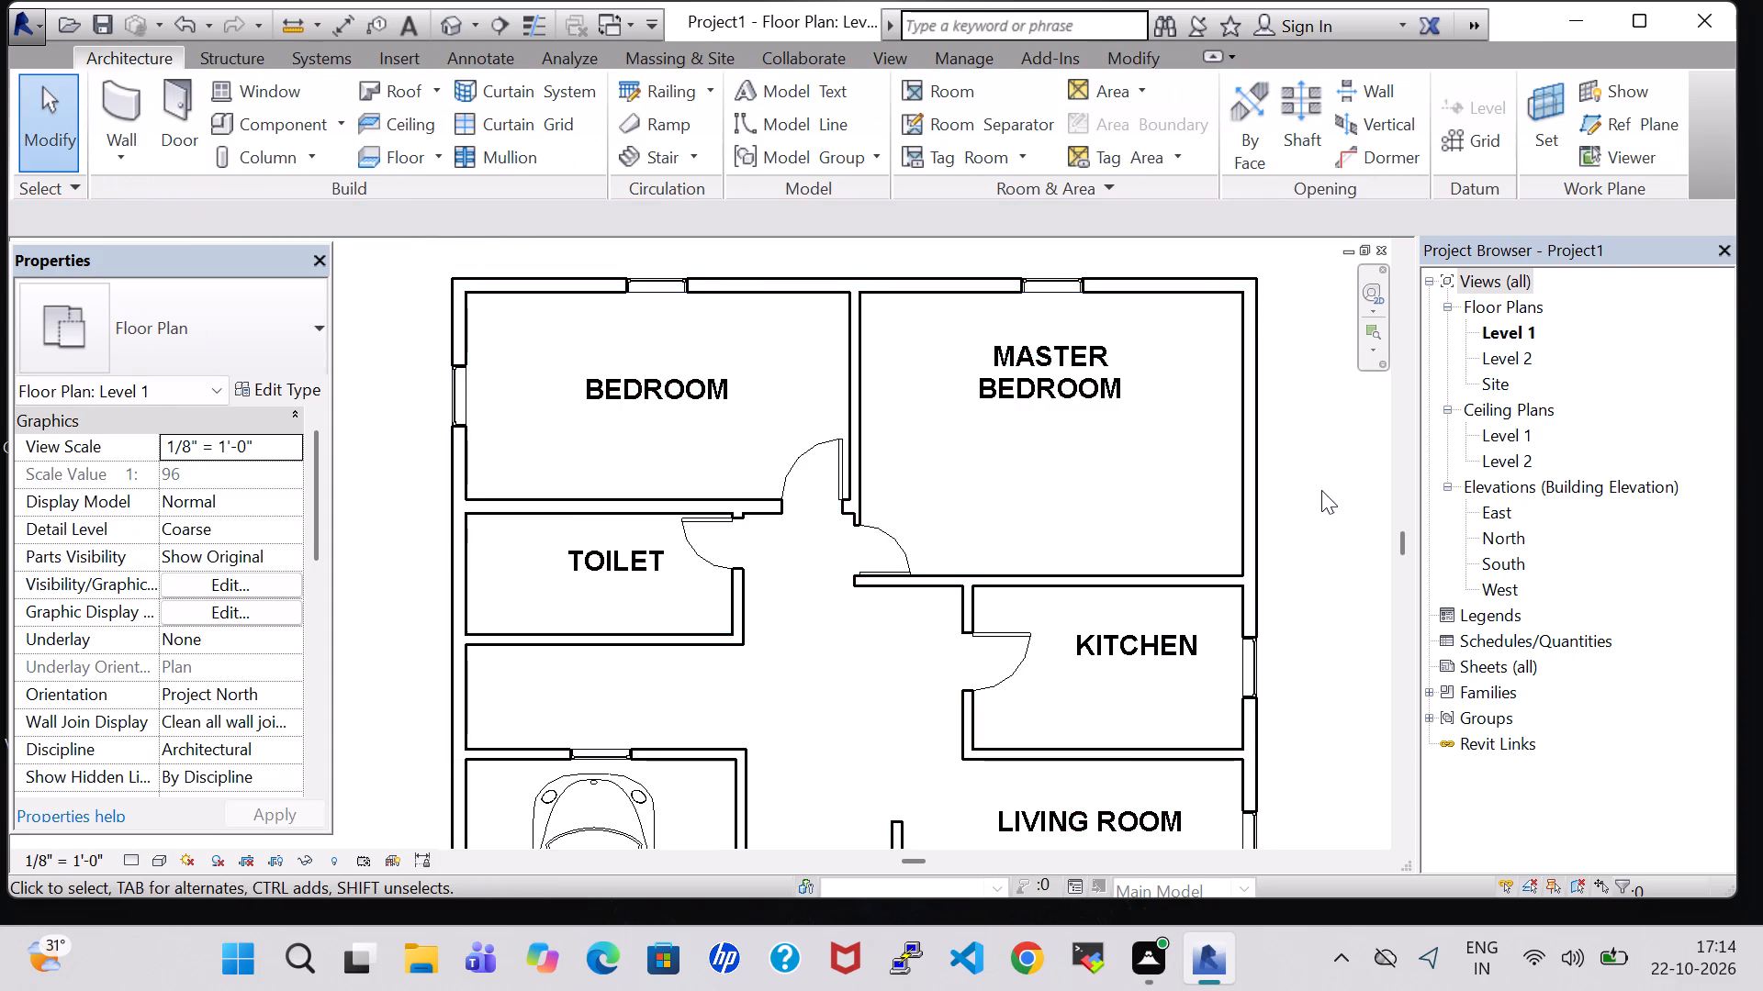
# Create a four-point toposurface at elevation 0' 0" over the recessed area in front of the double entry door.
pyautogui.scroll(-4, 1319, 492)
pyautogui.moveTo(1318, 507); pyautogui.dragTo(1232, 407, button='middle')
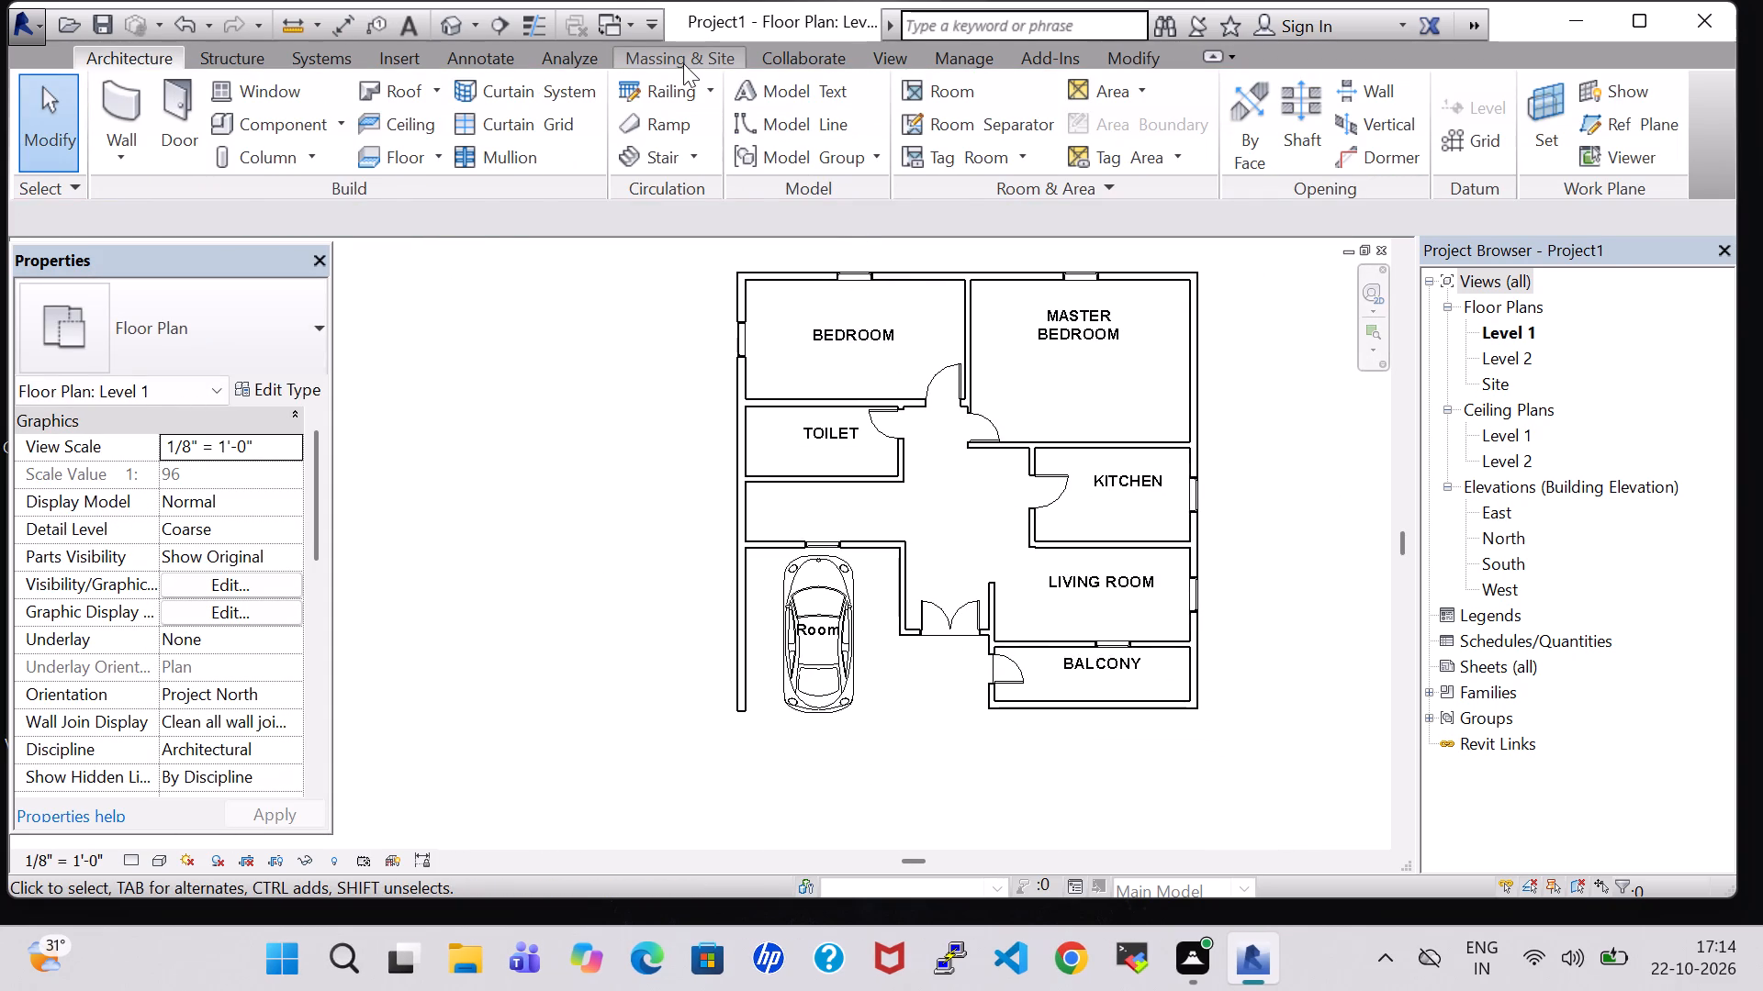
pyautogui.click(683, 63)
pyautogui.click(639, 100)
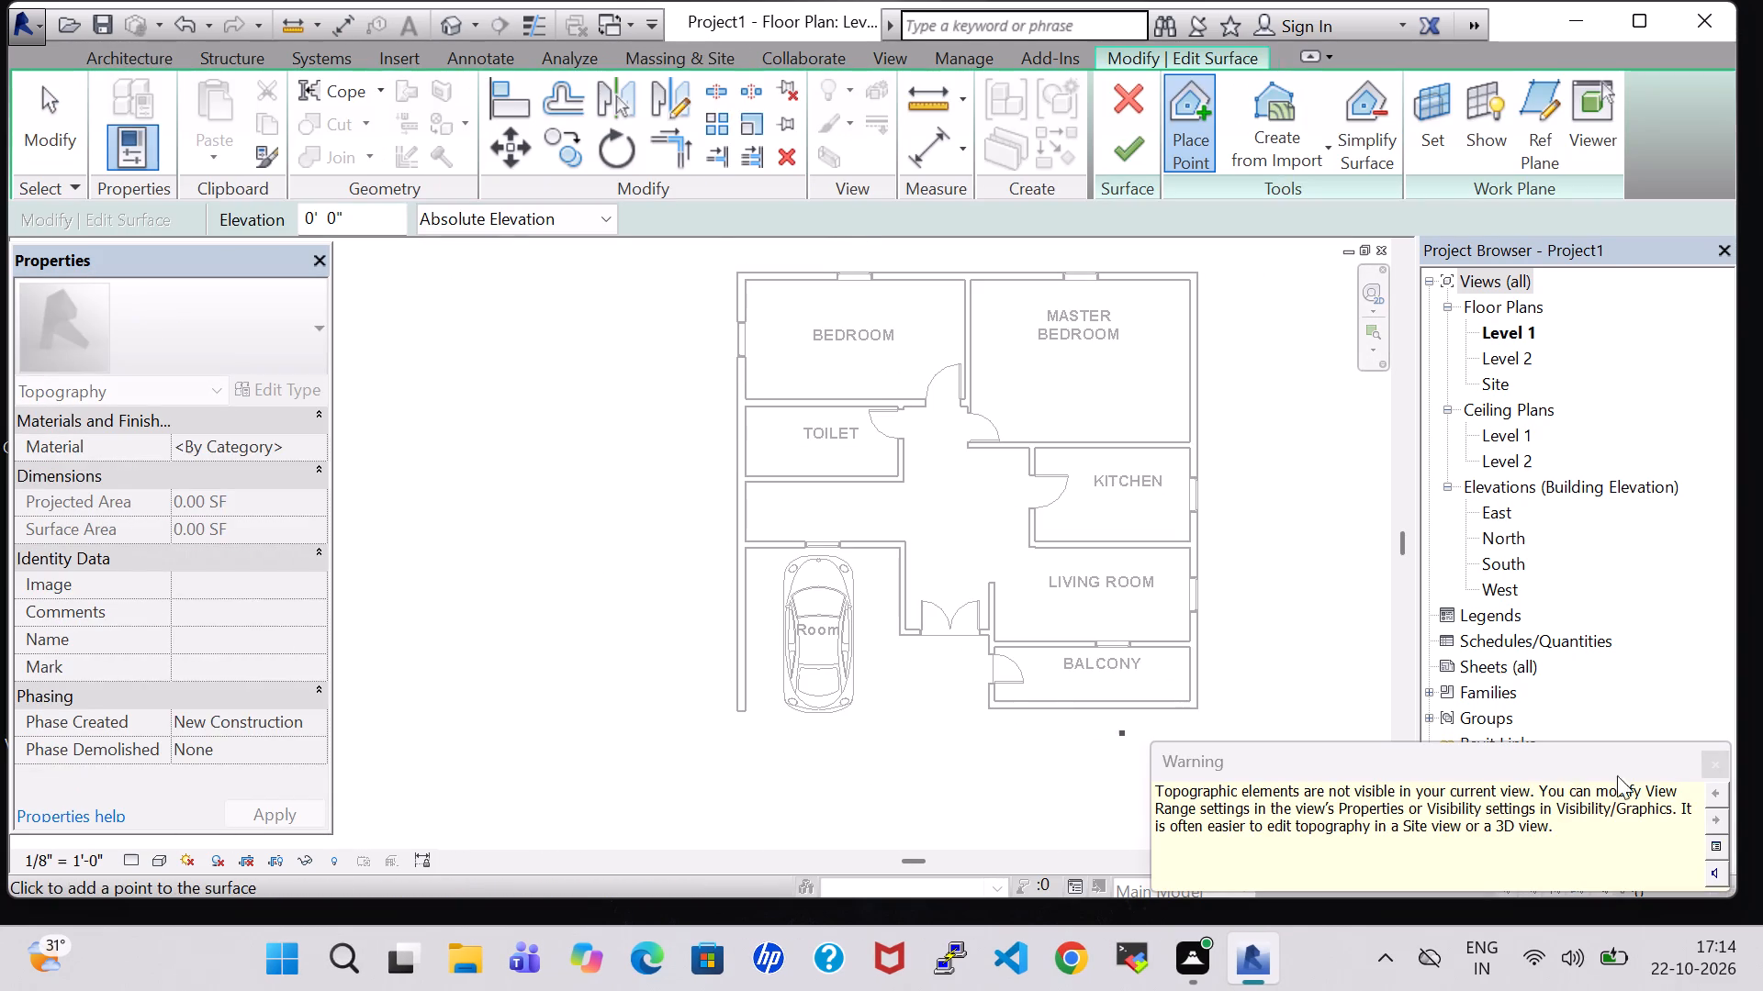
pyautogui.click(1701, 756)
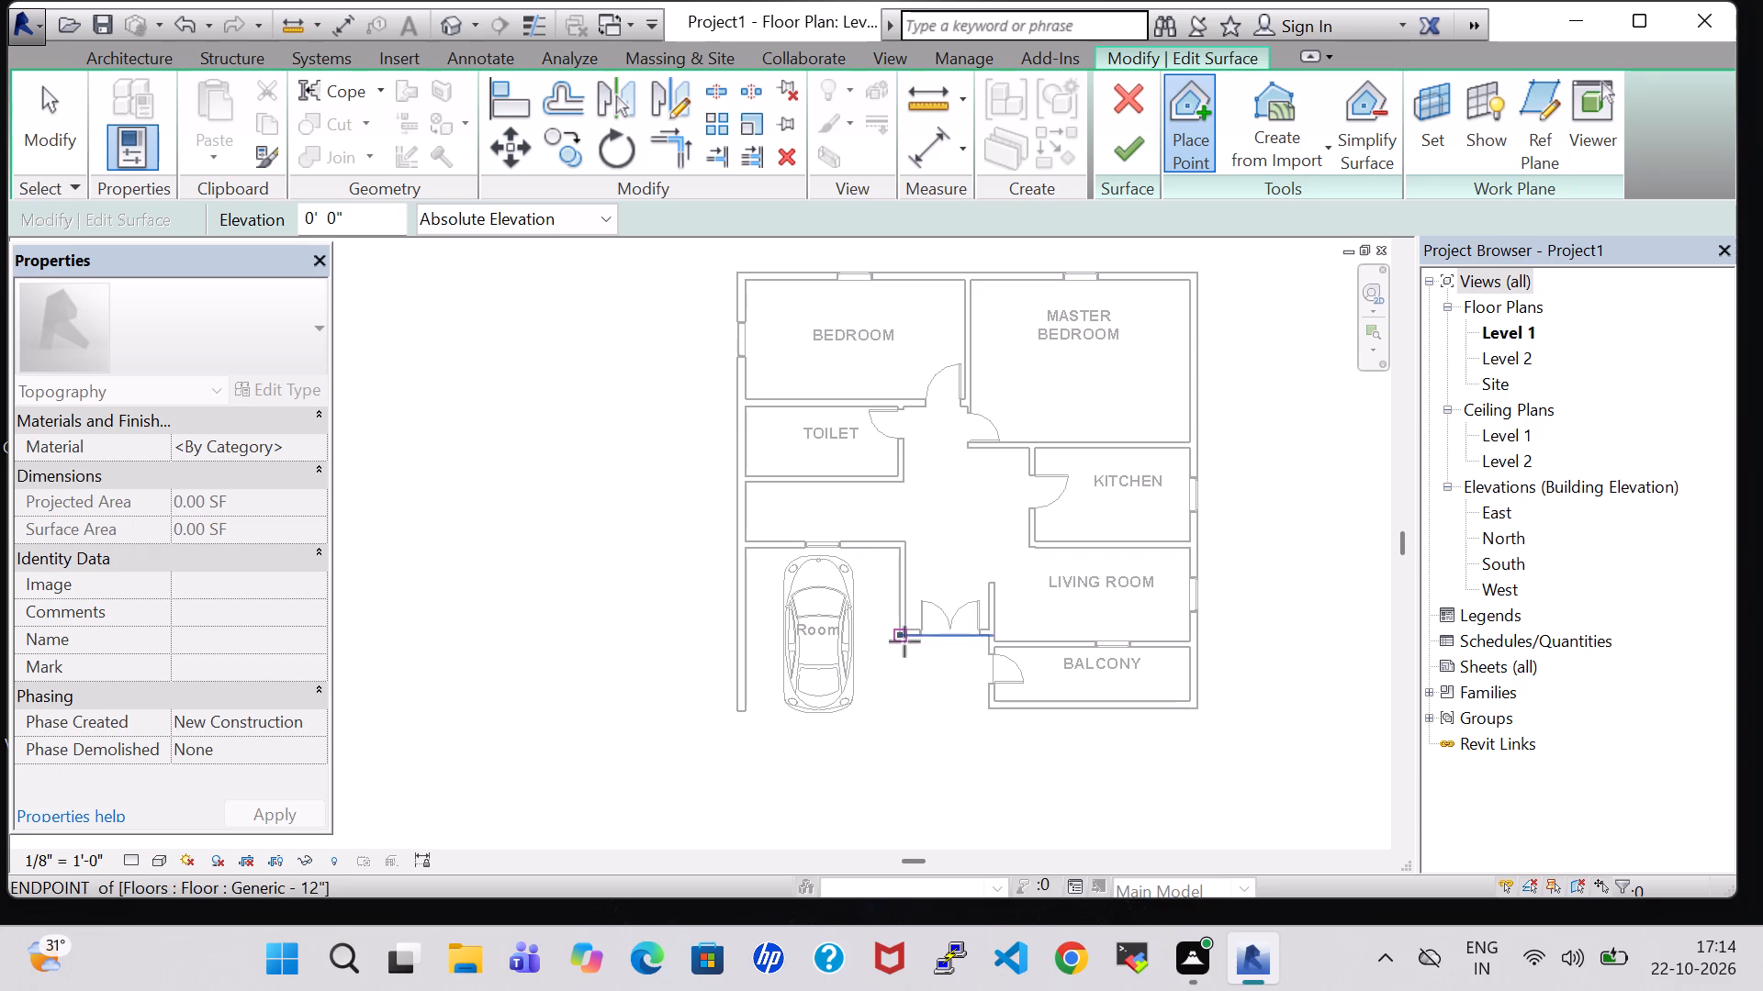
pyautogui.click(899, 637)
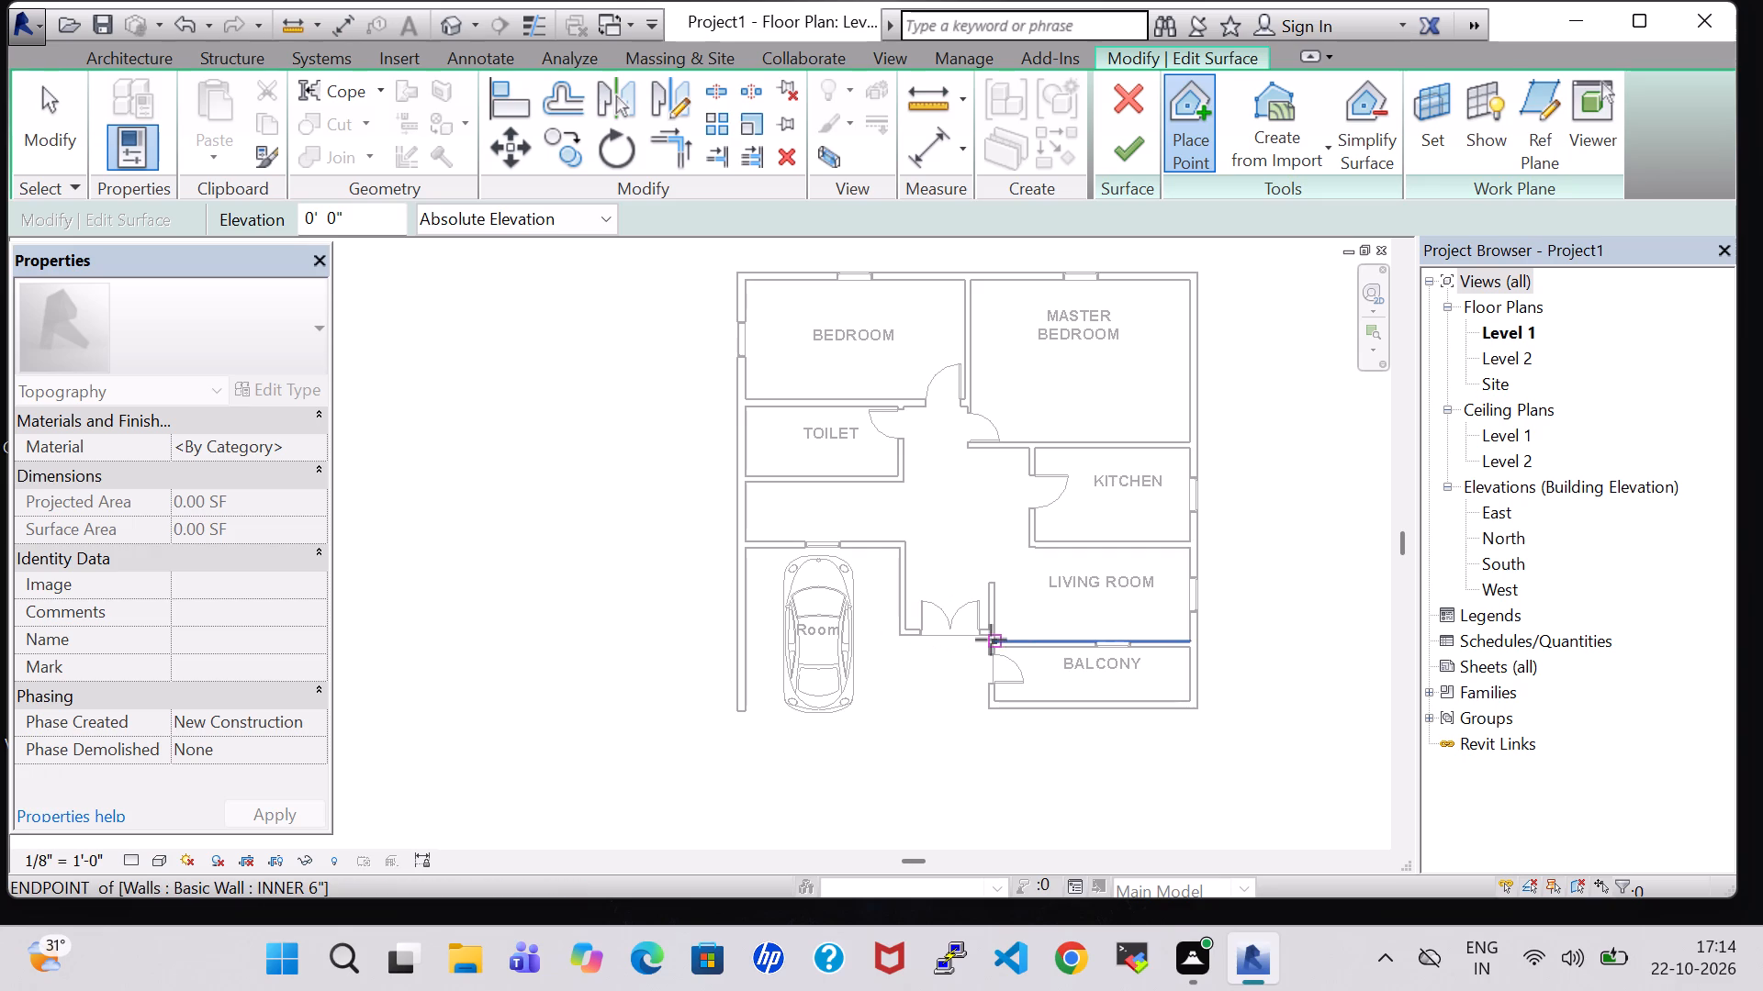
pyautogui.click(991, 640)
pyautogui.click(992, 709)
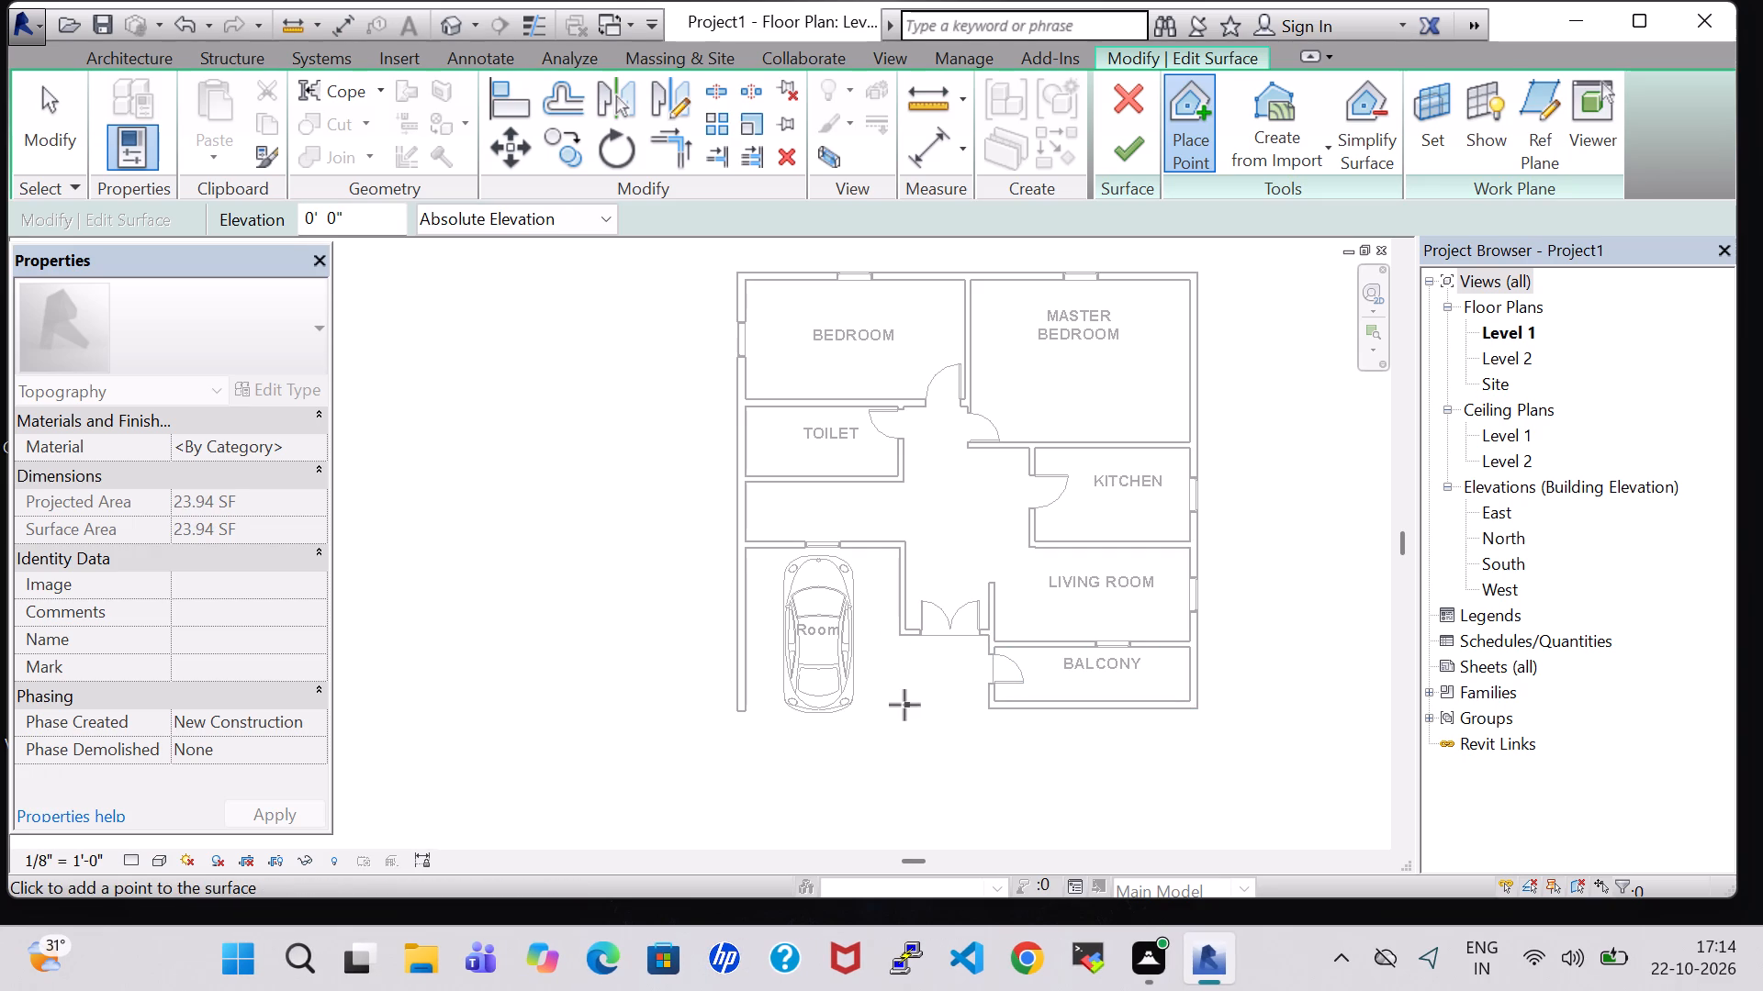
pyautogui.click(904, 705)
pyautogui.click(1117, 151)
# Create a second four-point toposurface at elevation 0' 0" covering the car garage area.
pyautogui.click(635, 91)
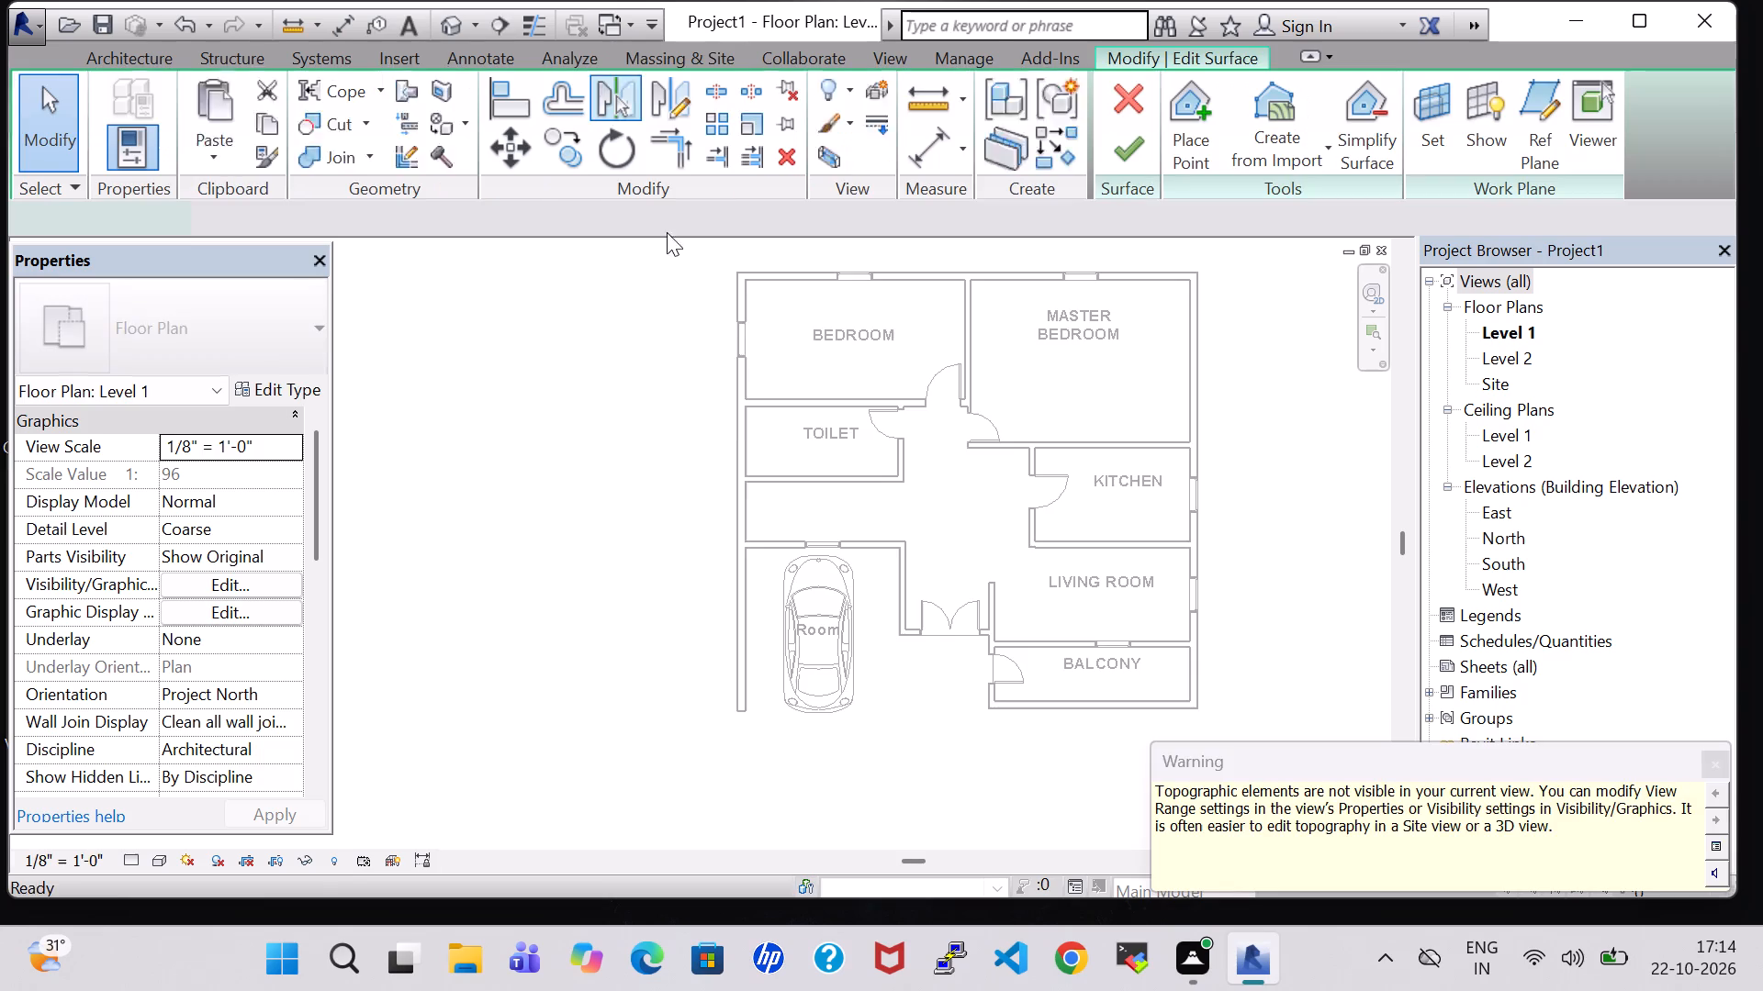
pyautogui.click(745, 549)
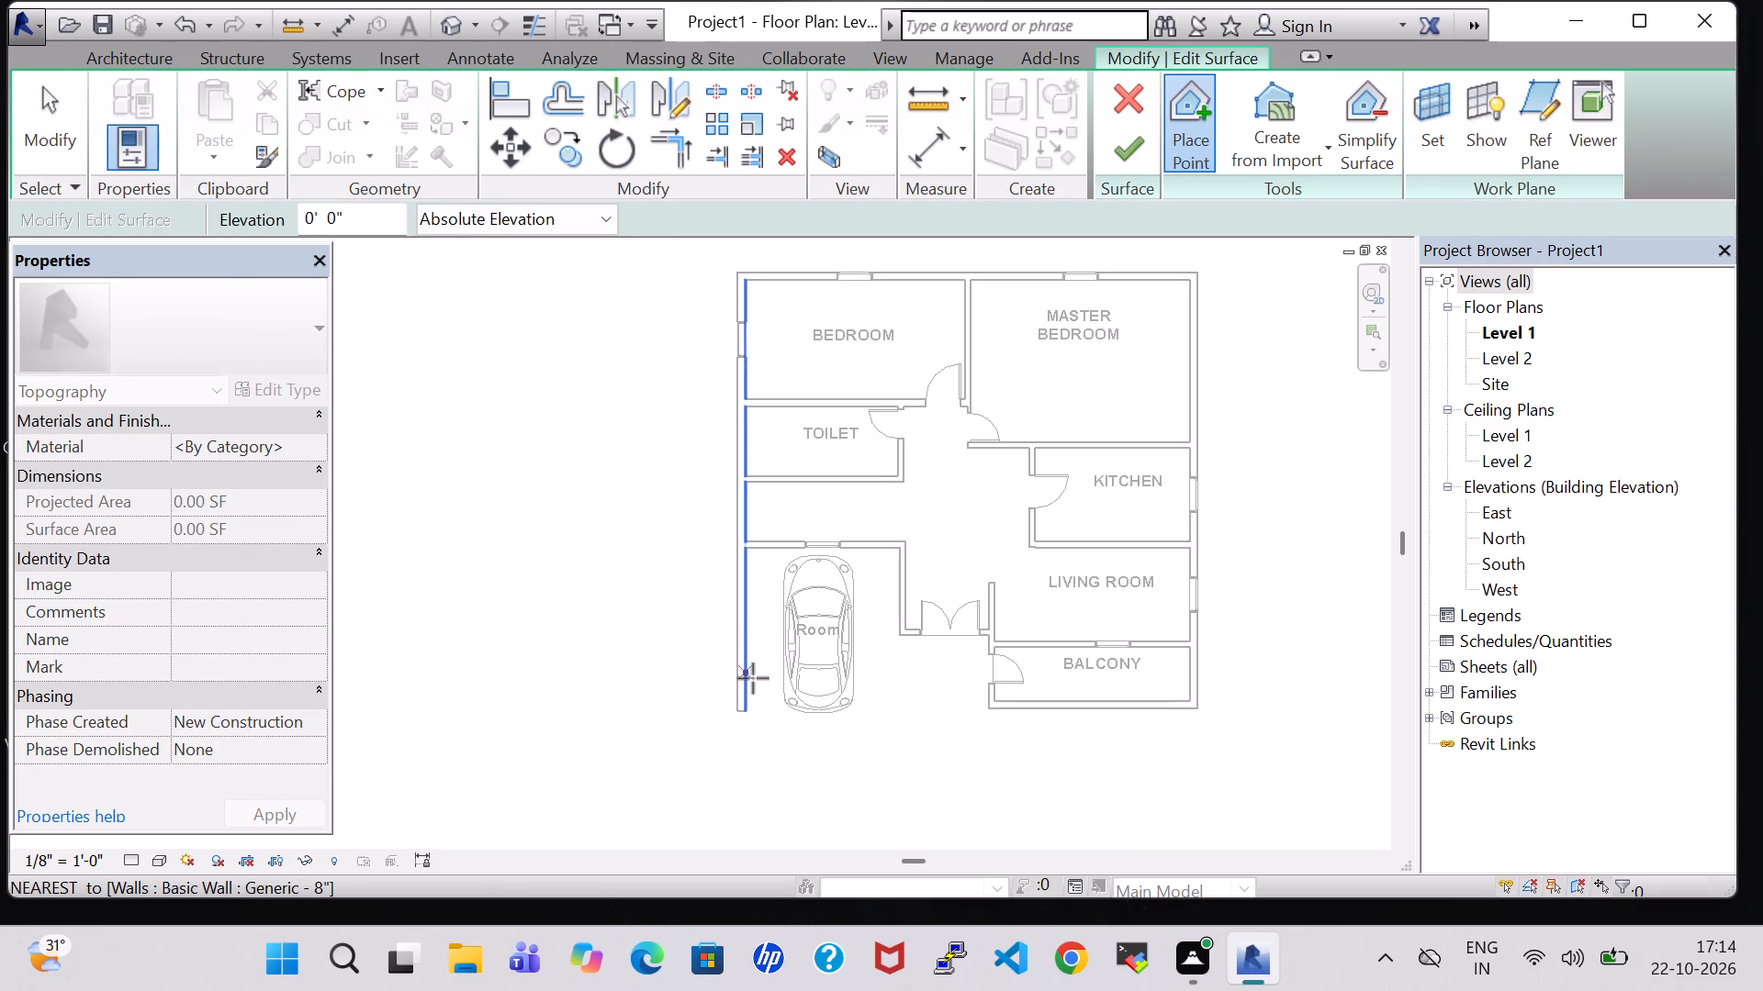
pyautogui.click(750, 711)
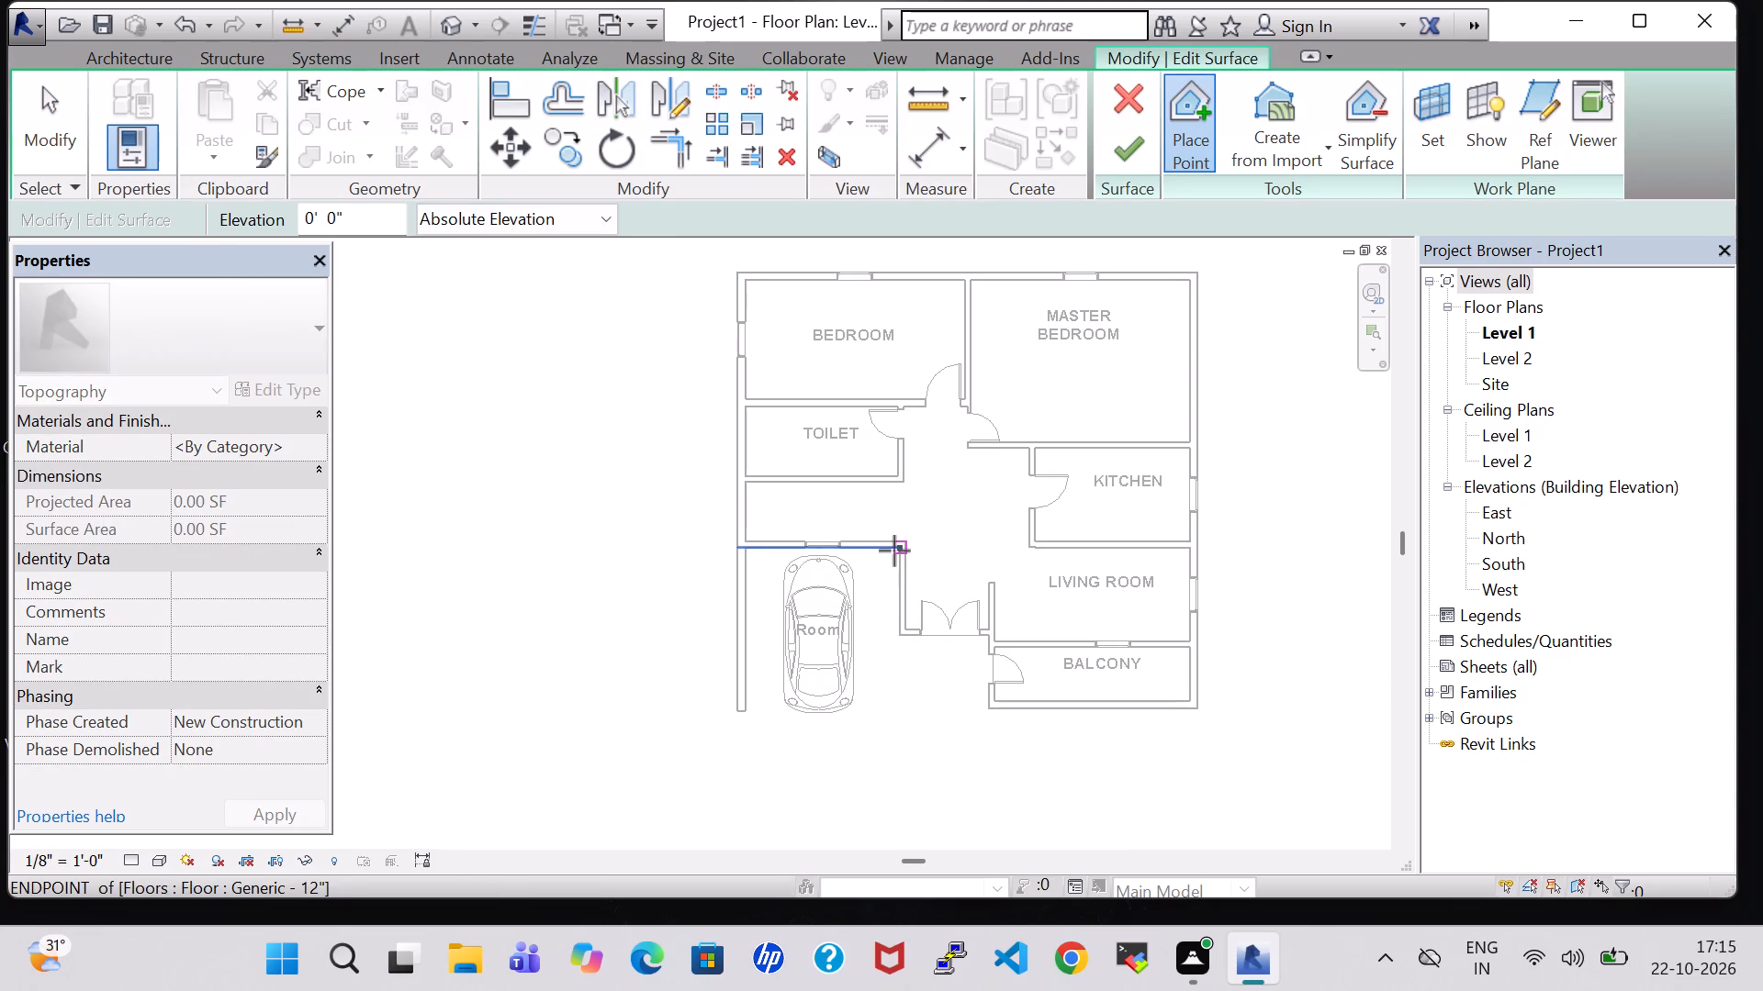
pyautogui.click(901, 551)
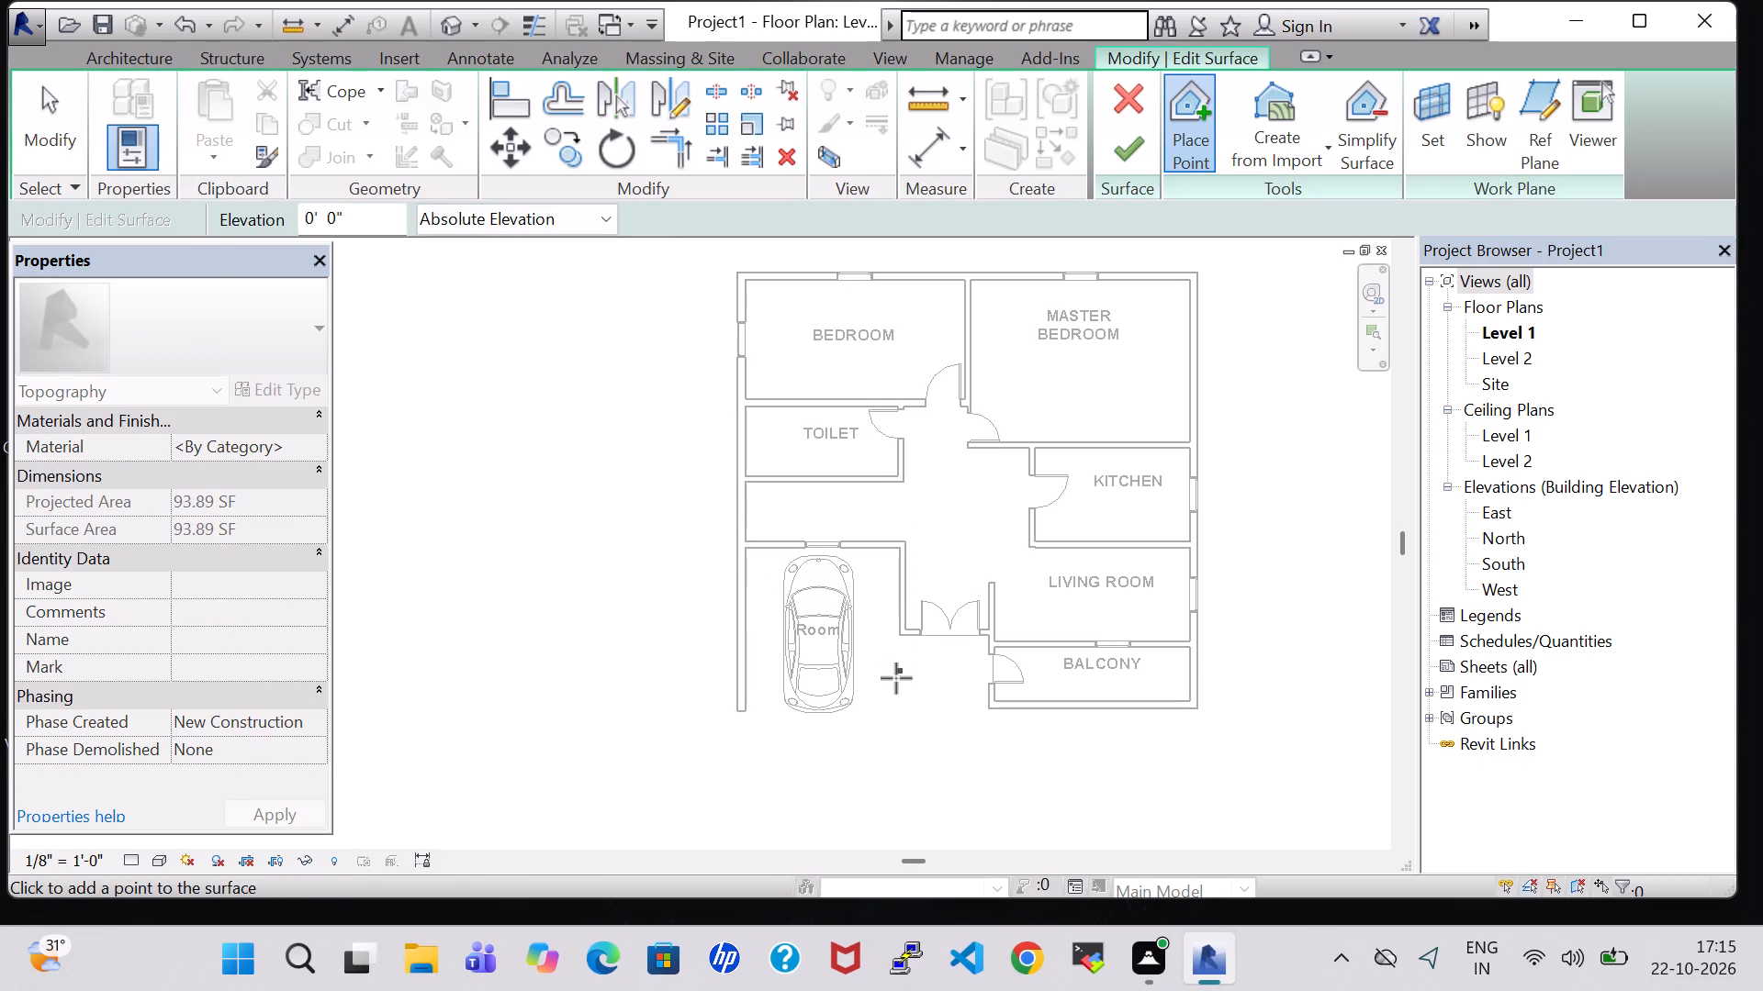
pyautogui.click(894, 705)
pyautogui.click(1113, 157)
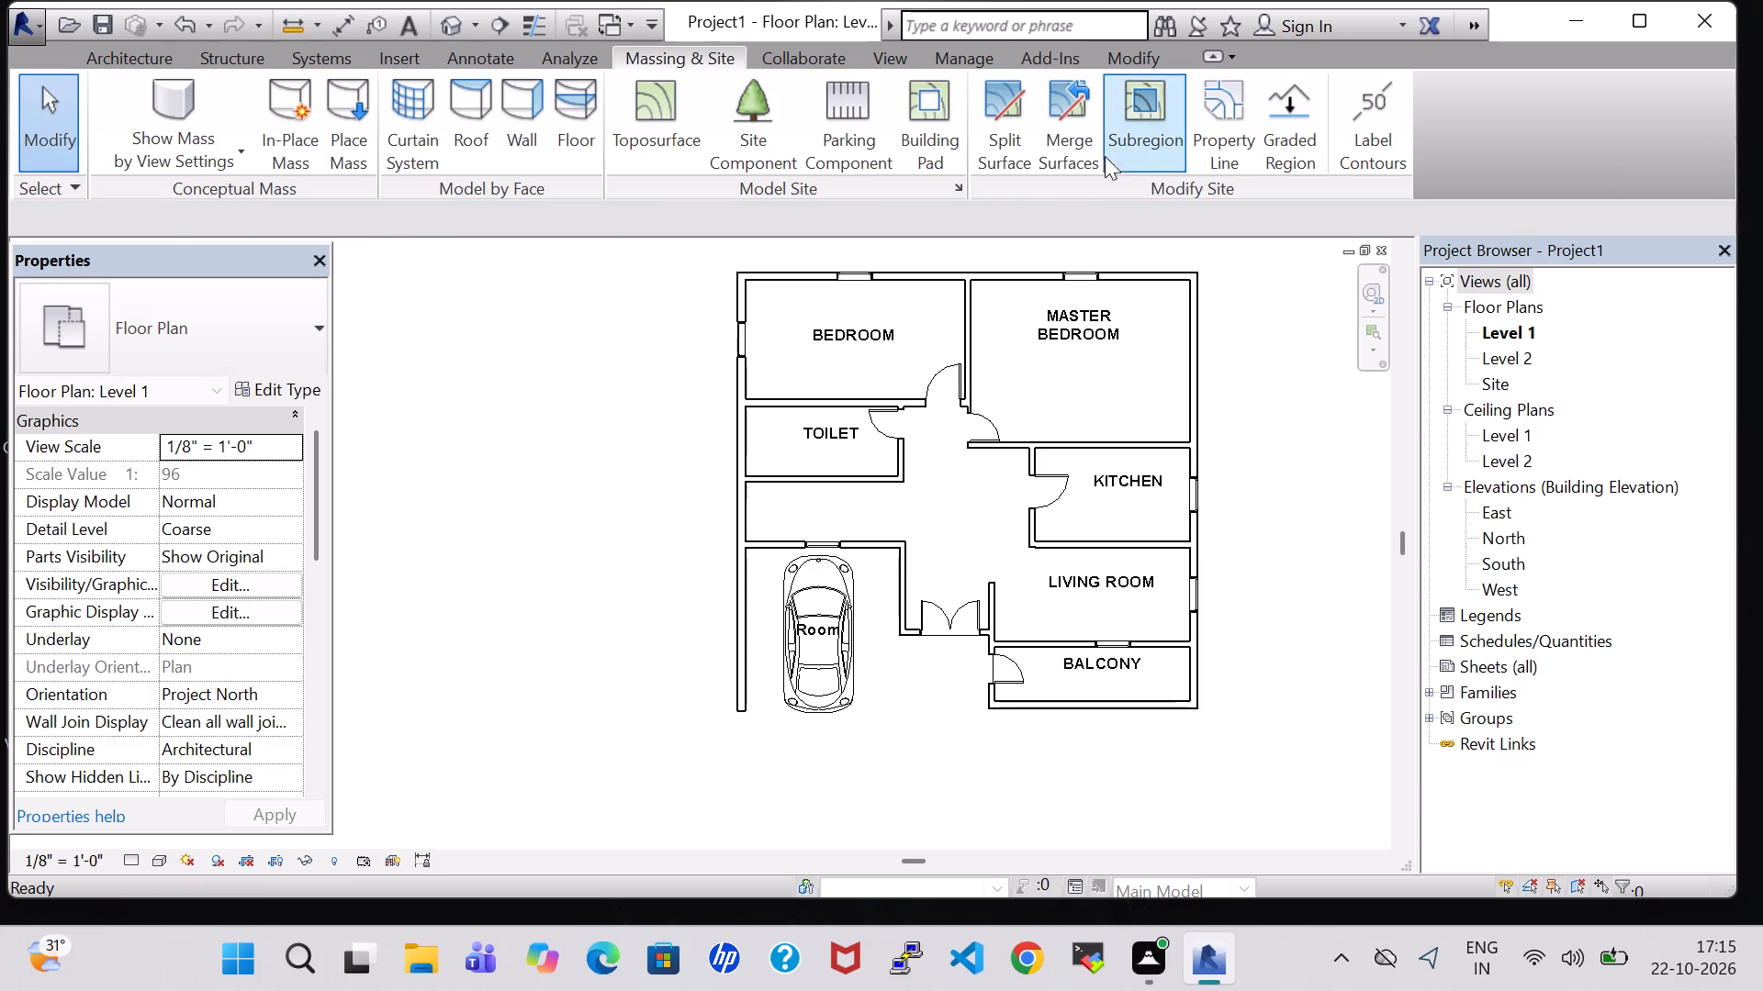
# Open the default 3D view of the house and set its visual style to Realistic.
pyautogui.click(406, 18)
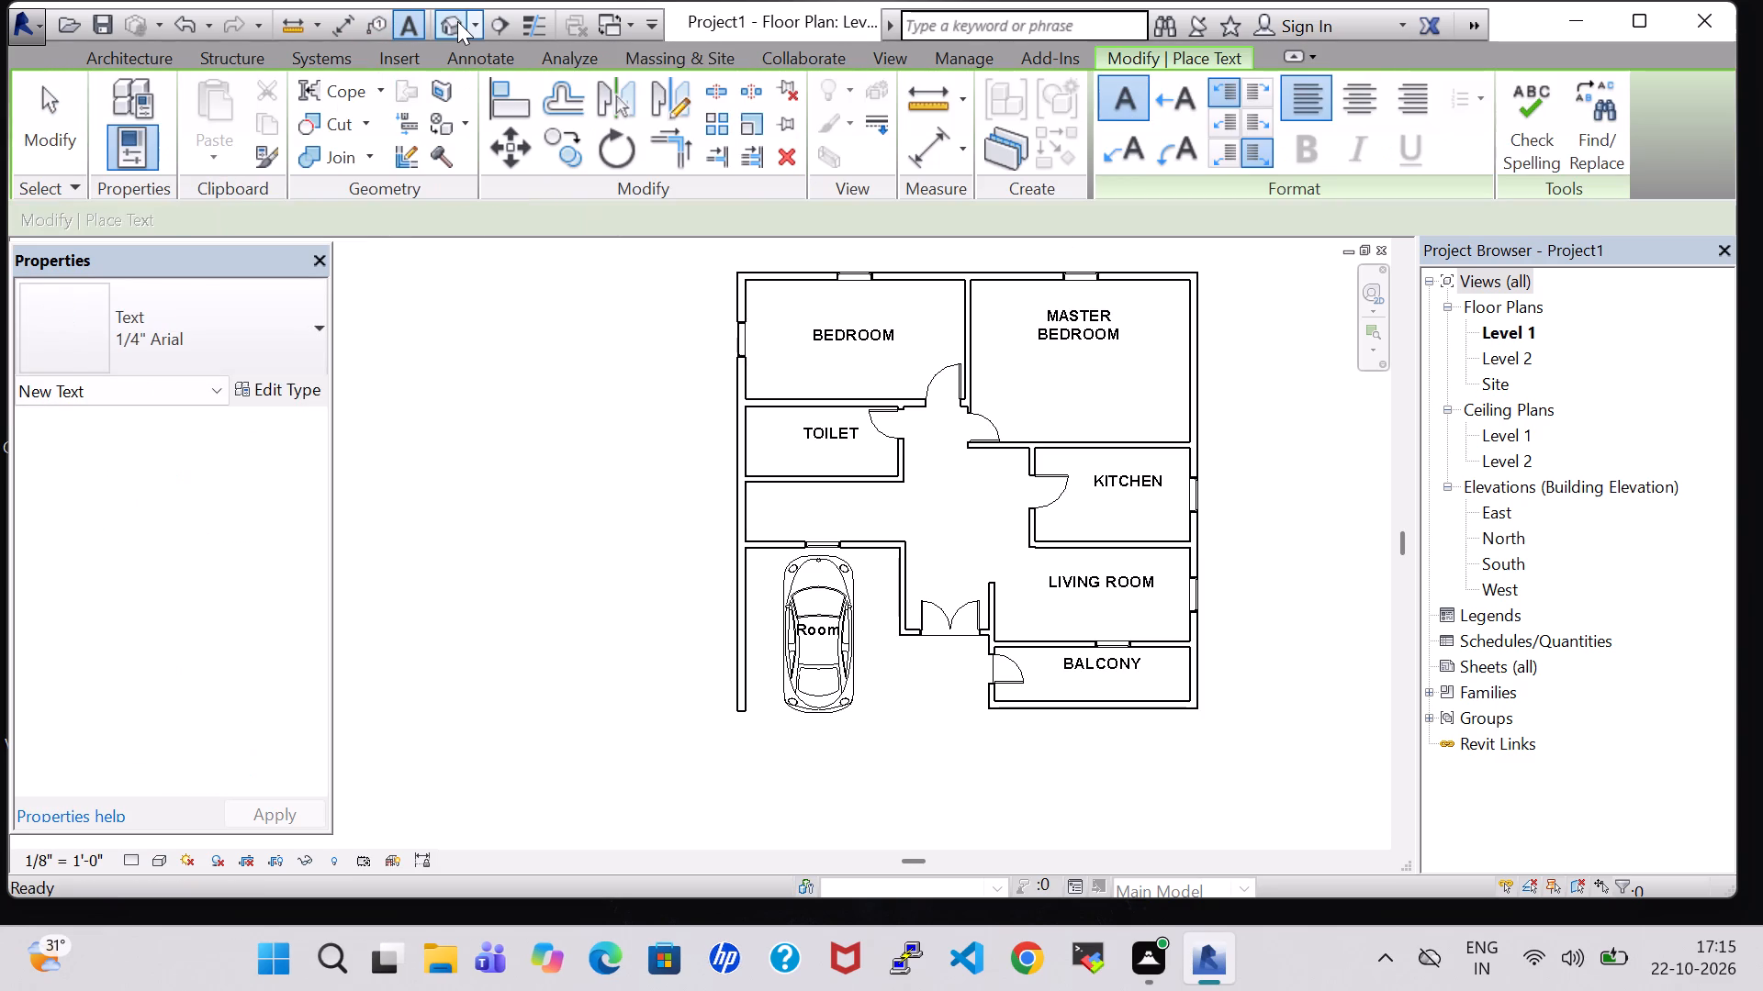
pyautogui.click(457, 21)
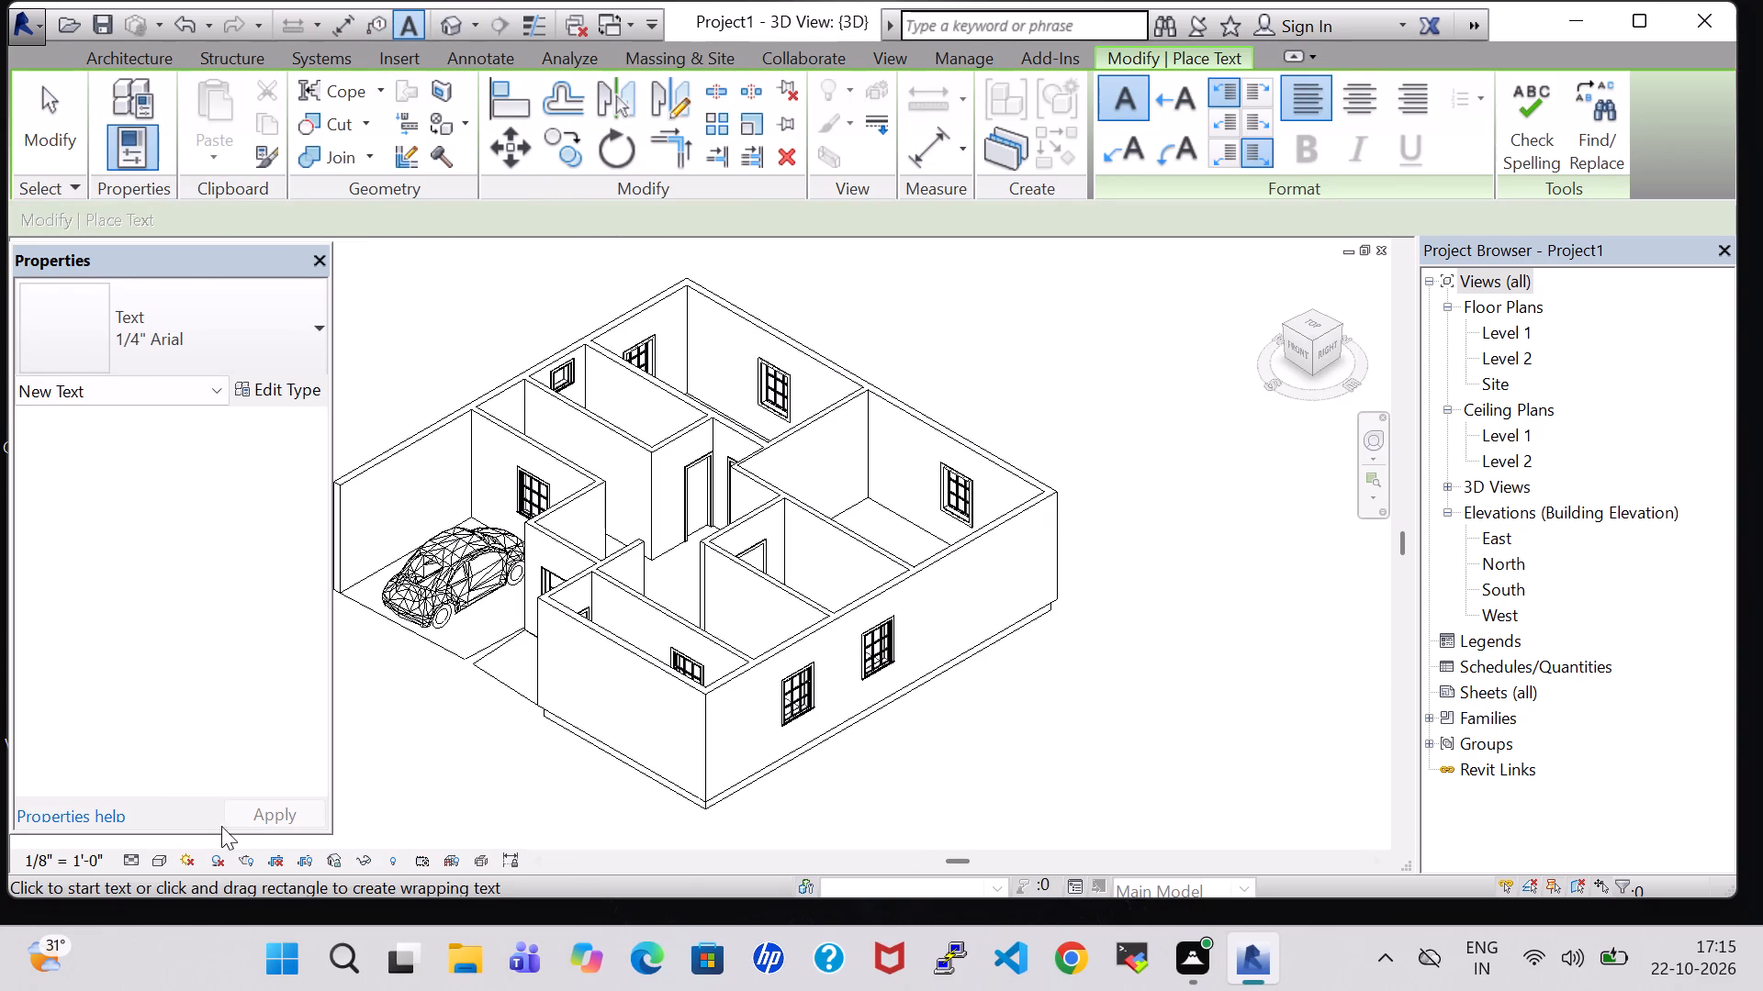
pyautogui.press('Escape')
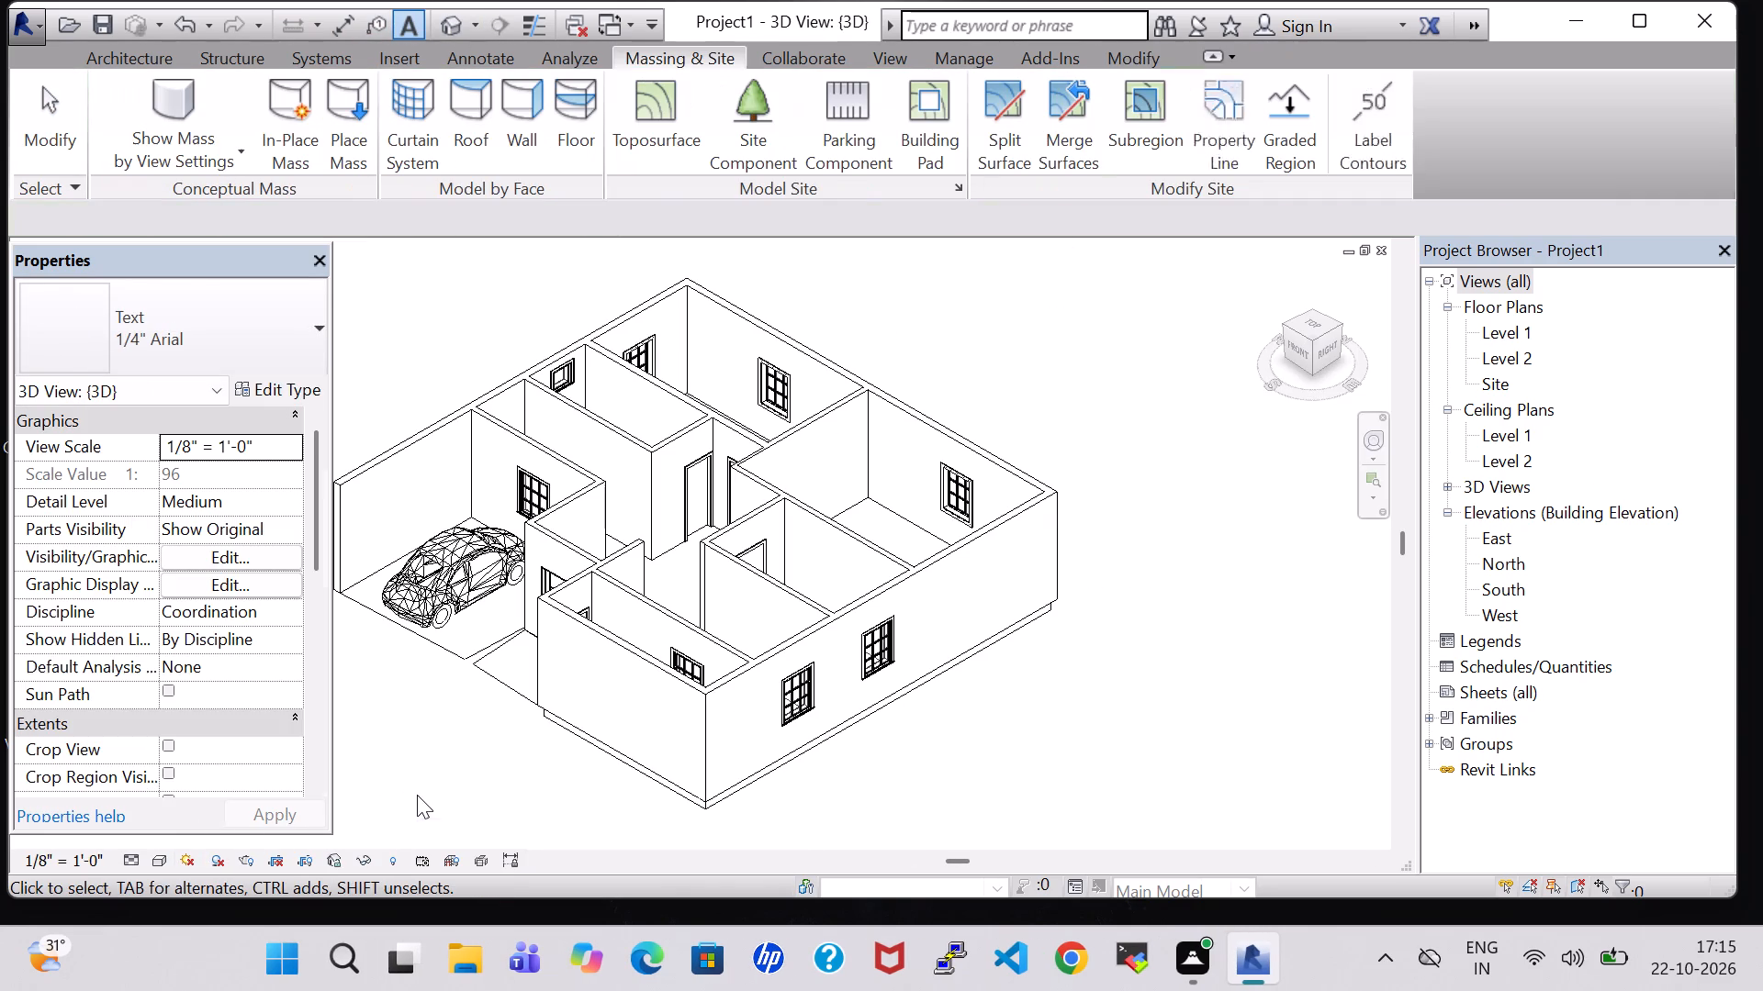
pyautogui.click(159, 852)
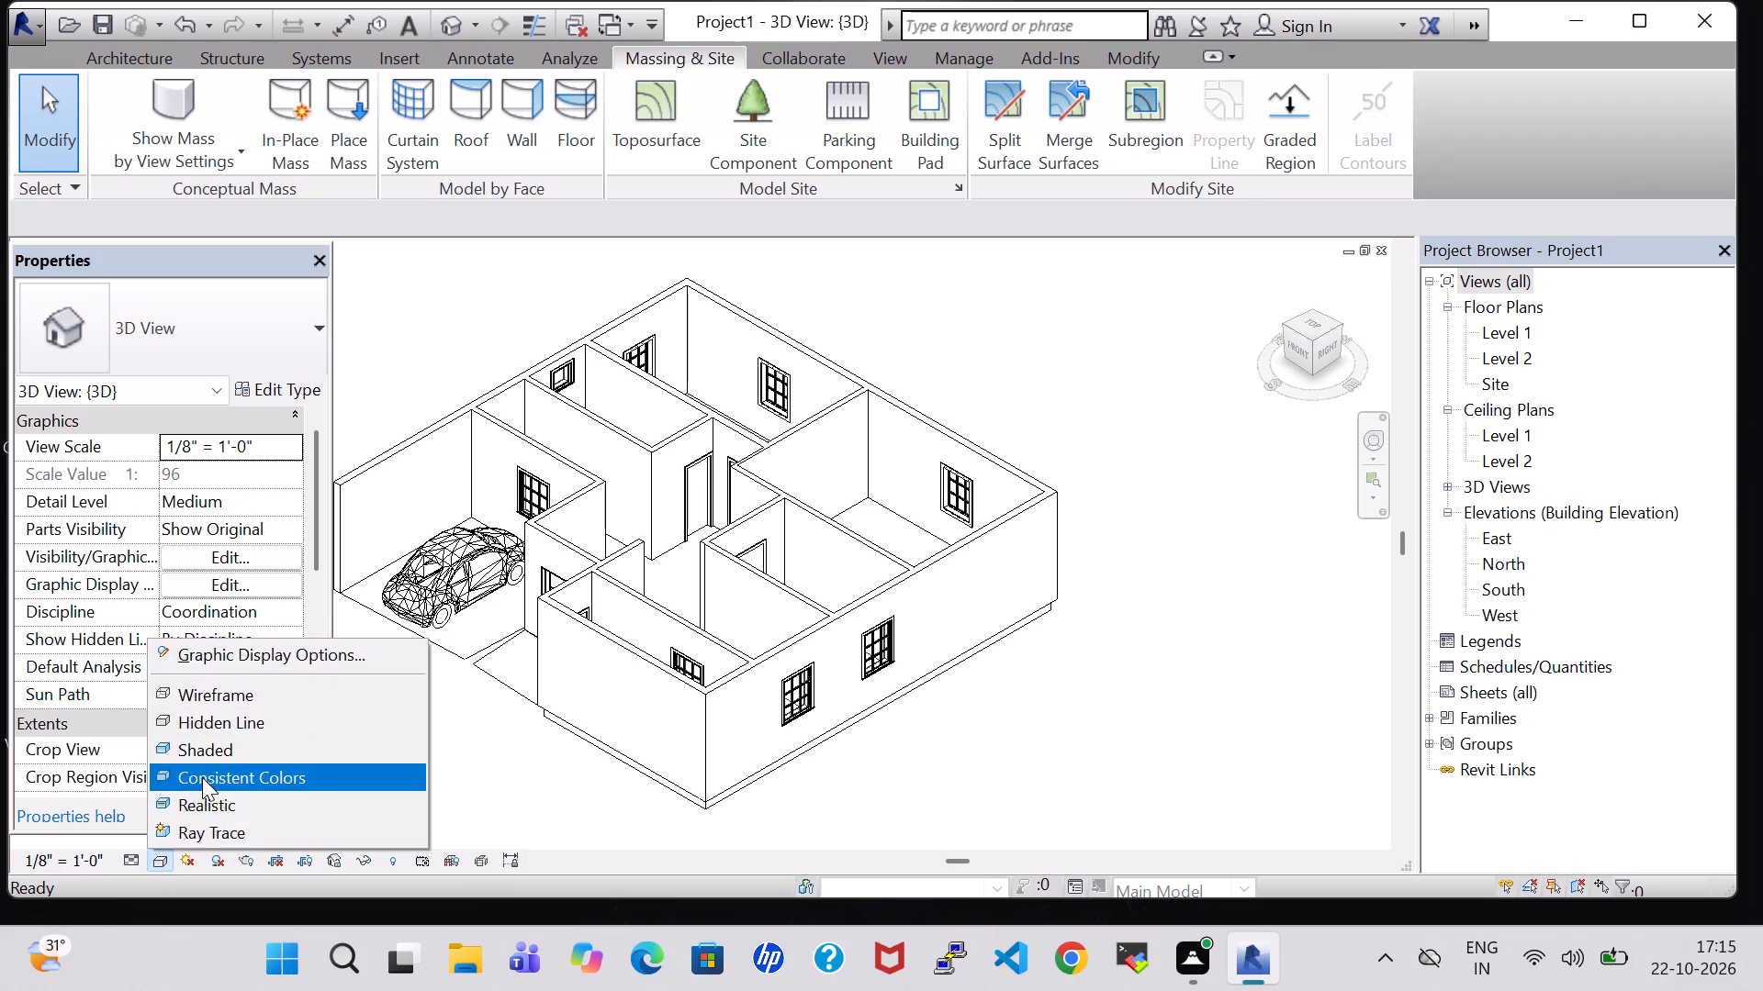
pyautogui.click(210, 805)
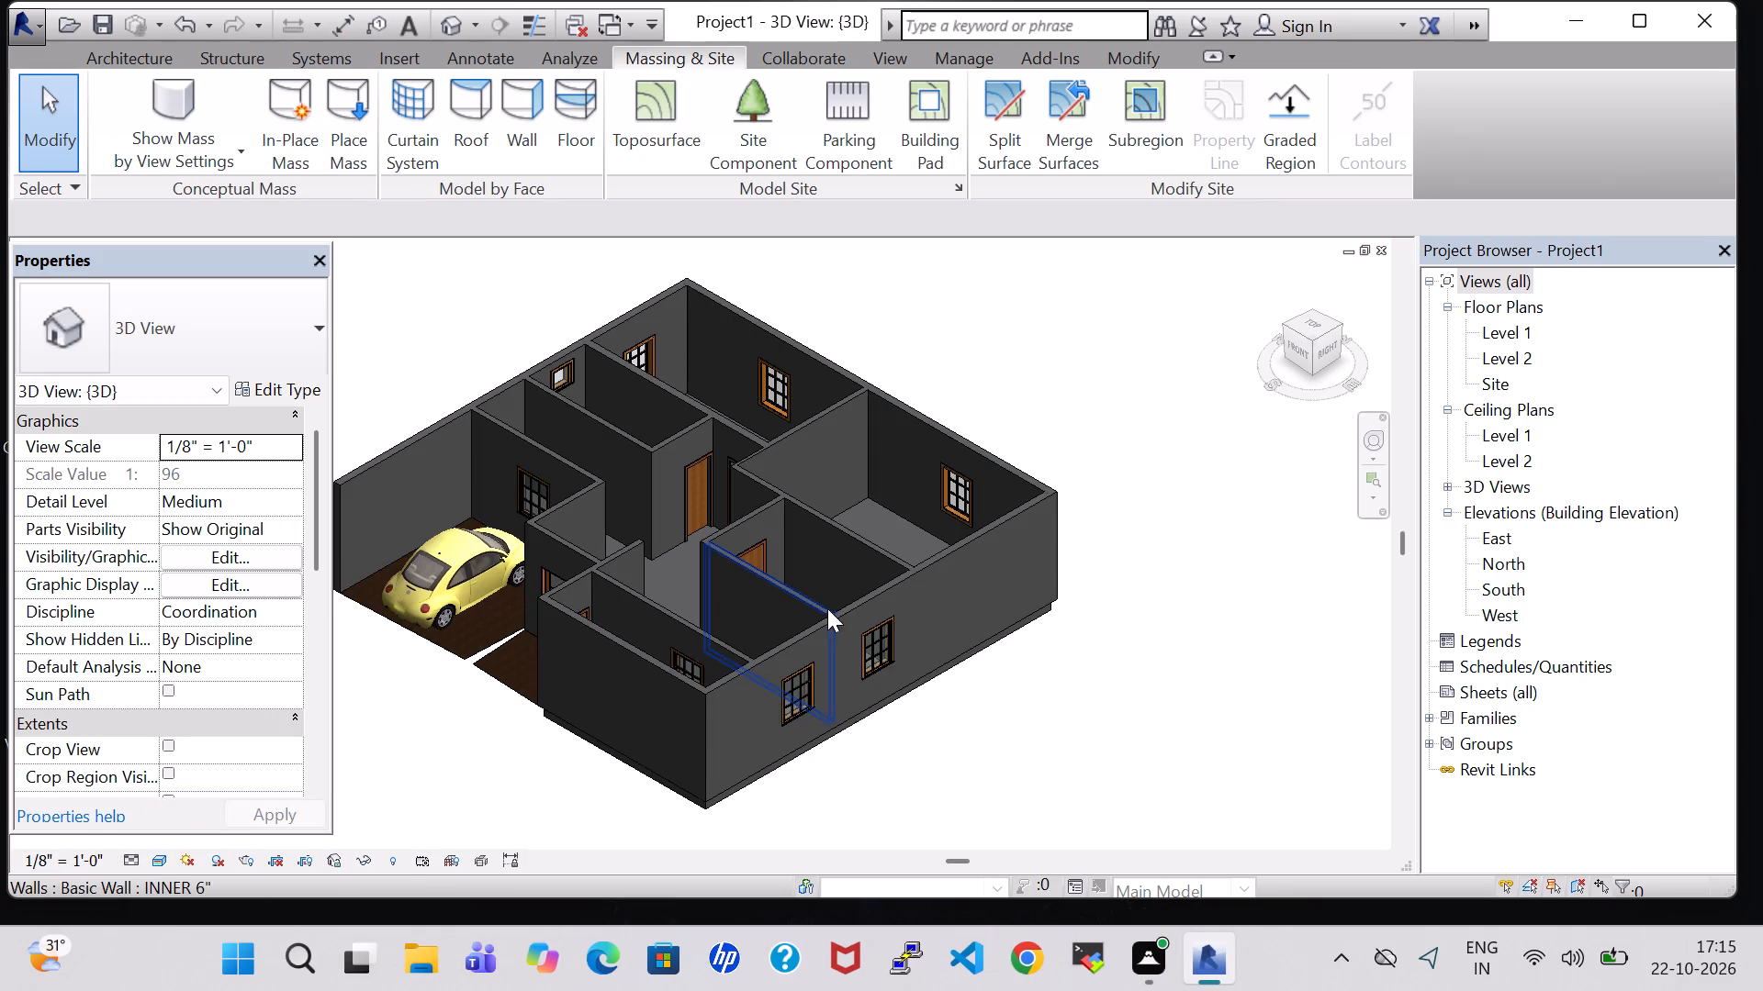
# Edit the entry toposurface, adding two points at elevation 0' 0" along the gap beside the garage surface, and finish the surface.
pyautogui.keyDown('shift'); pyautogui.moveTo(397, 714); pyautogui.dragTo(418, 716, button='middle'); pyautogui.keyUp('shift')
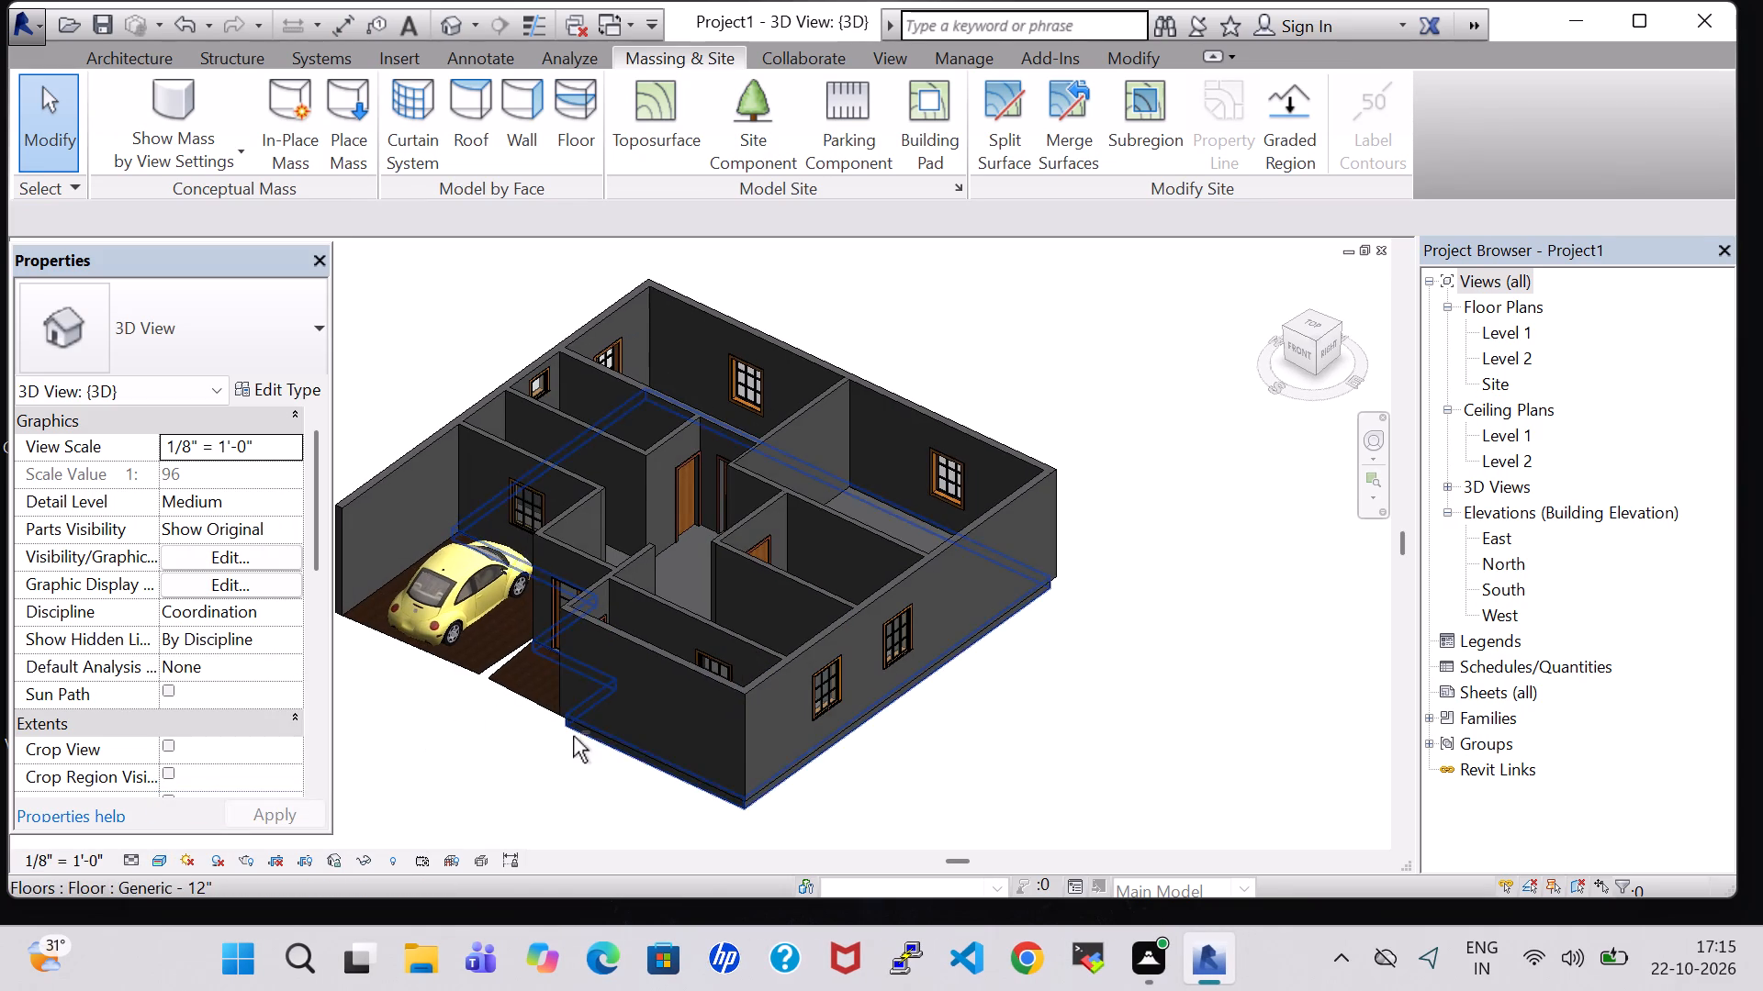
pyautogui.keyDown('shift'); pyautogui.moveTo(454, 744); pyautogui.dragTo(513, 755, button='middle'); pyautogui.keyUp('shift')
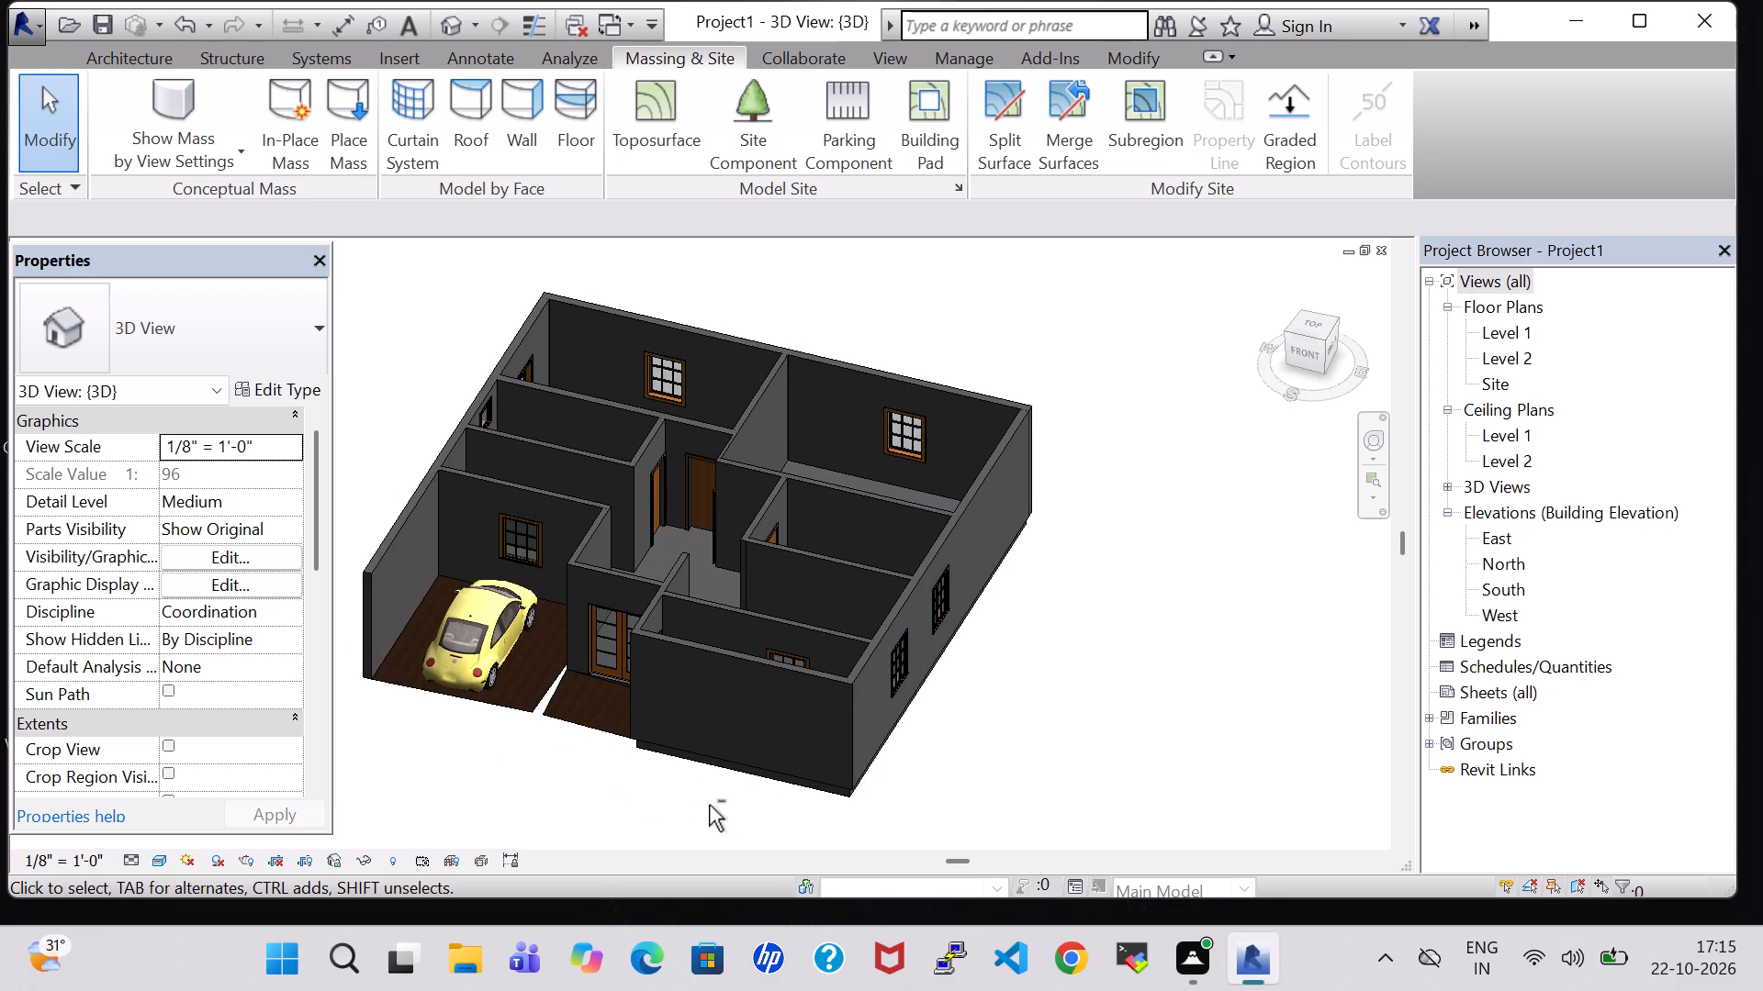
pyautogui.keyDown('shift'); pyautogui.moveTo(487, 736); pyautogui.dragTo(588, 759, button='middle'); pyautogui.keyUp('shift')
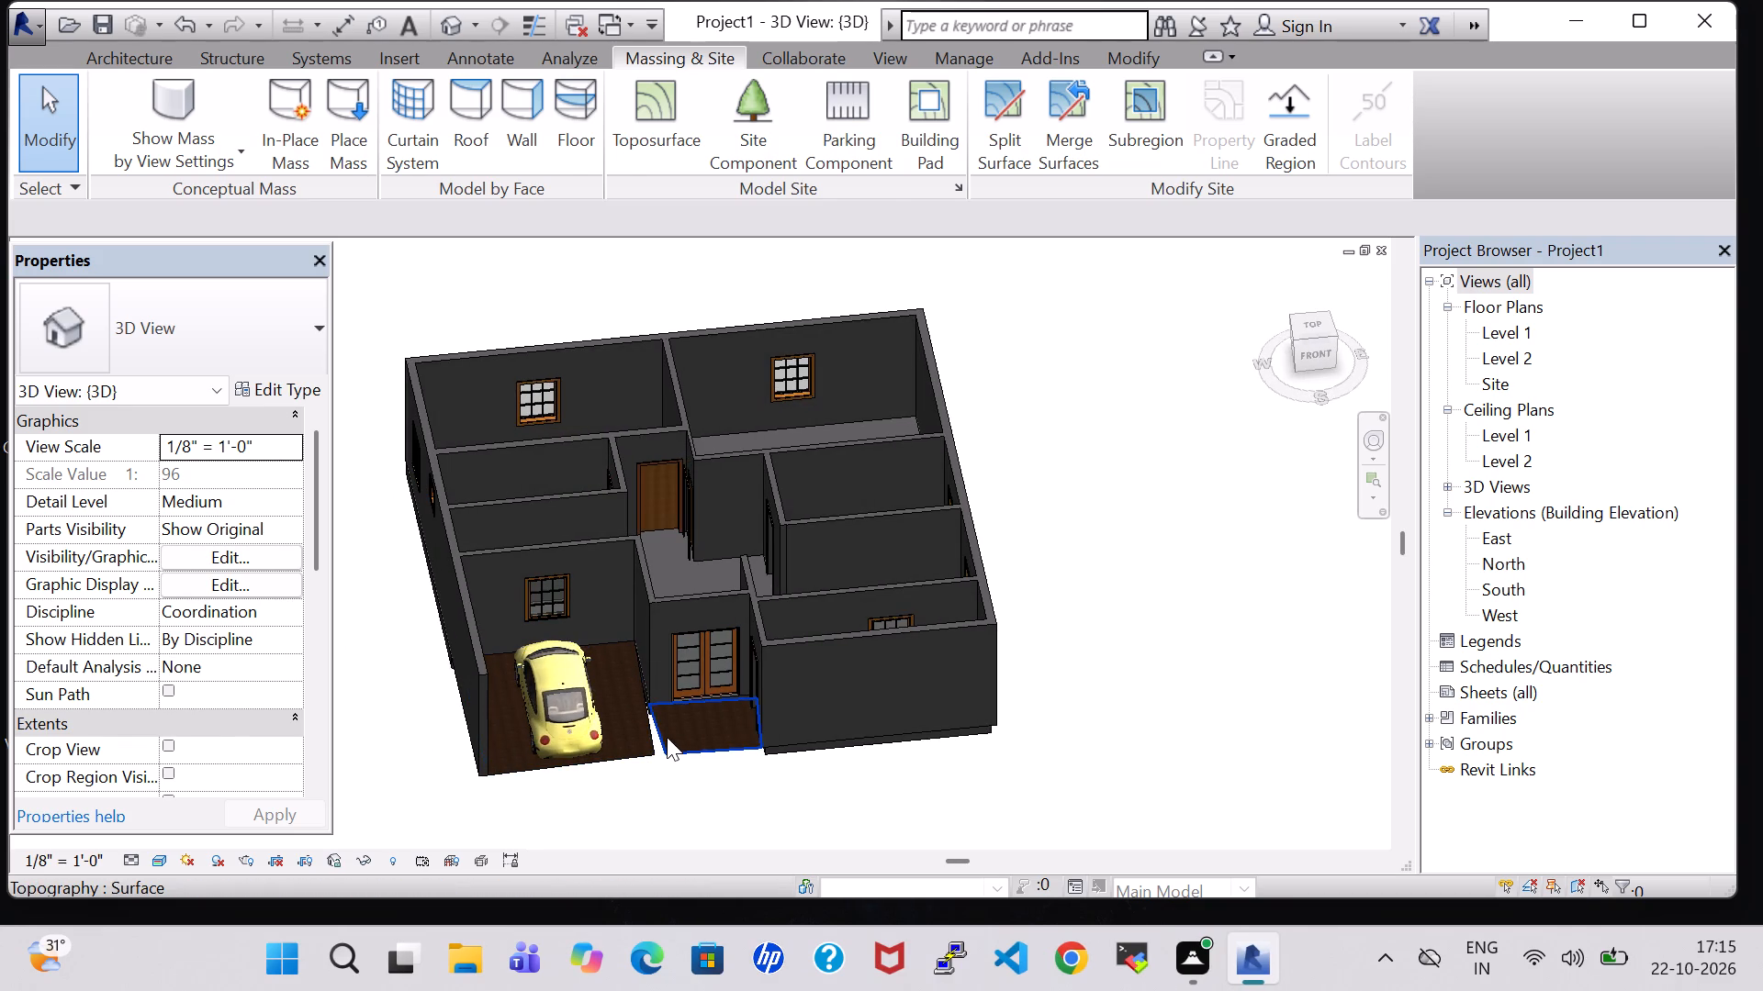
pyautogui.click(667, 737)
pyautogui.click(1131, 96)
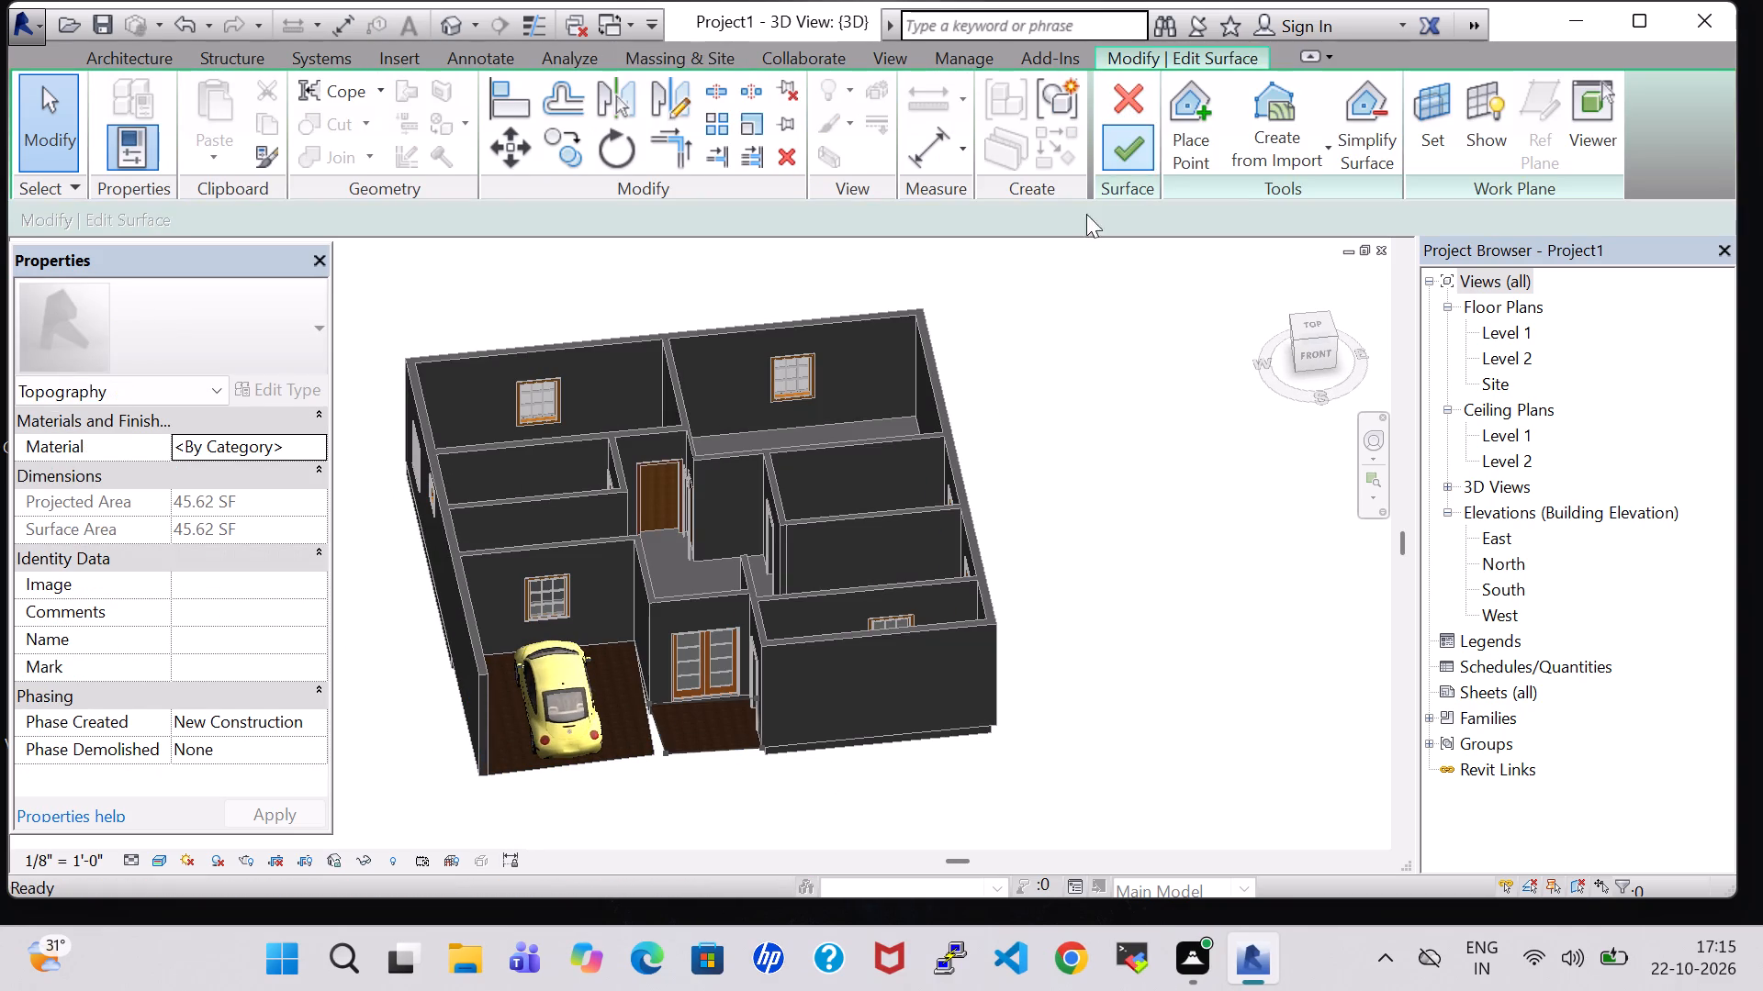
pyautogui.click(1164, 137)
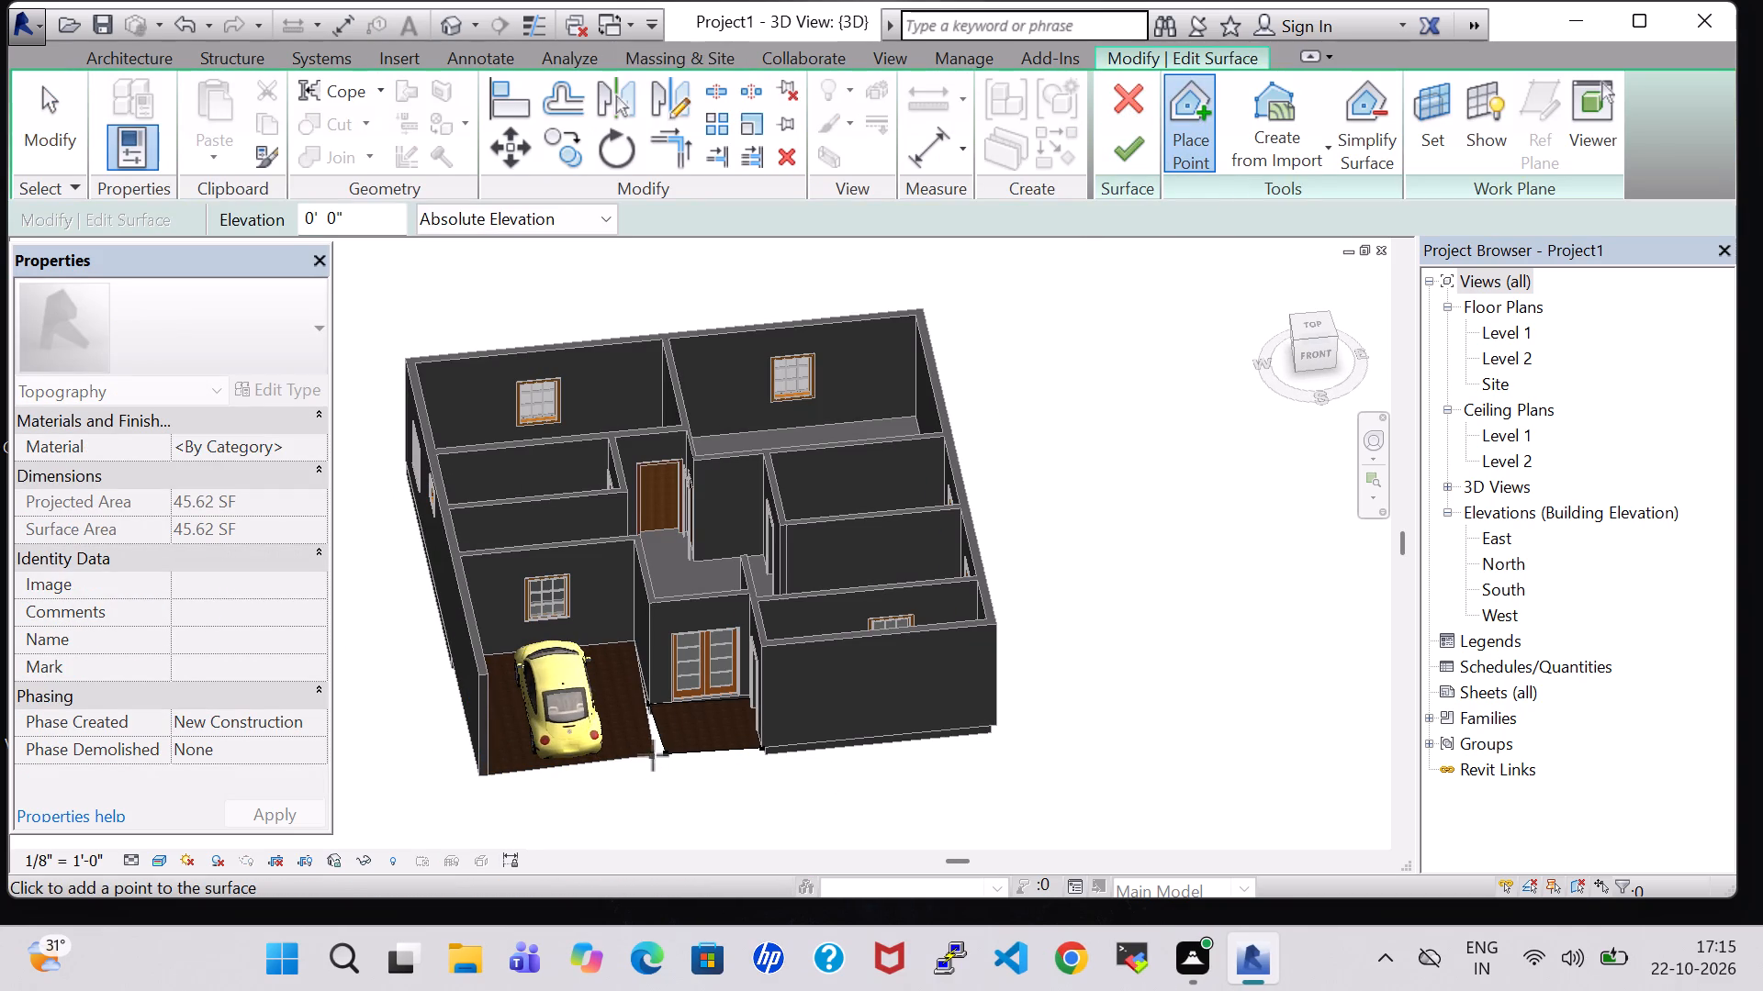
pyautogui.click(653, 755)
pyautogui.click(645, 709)
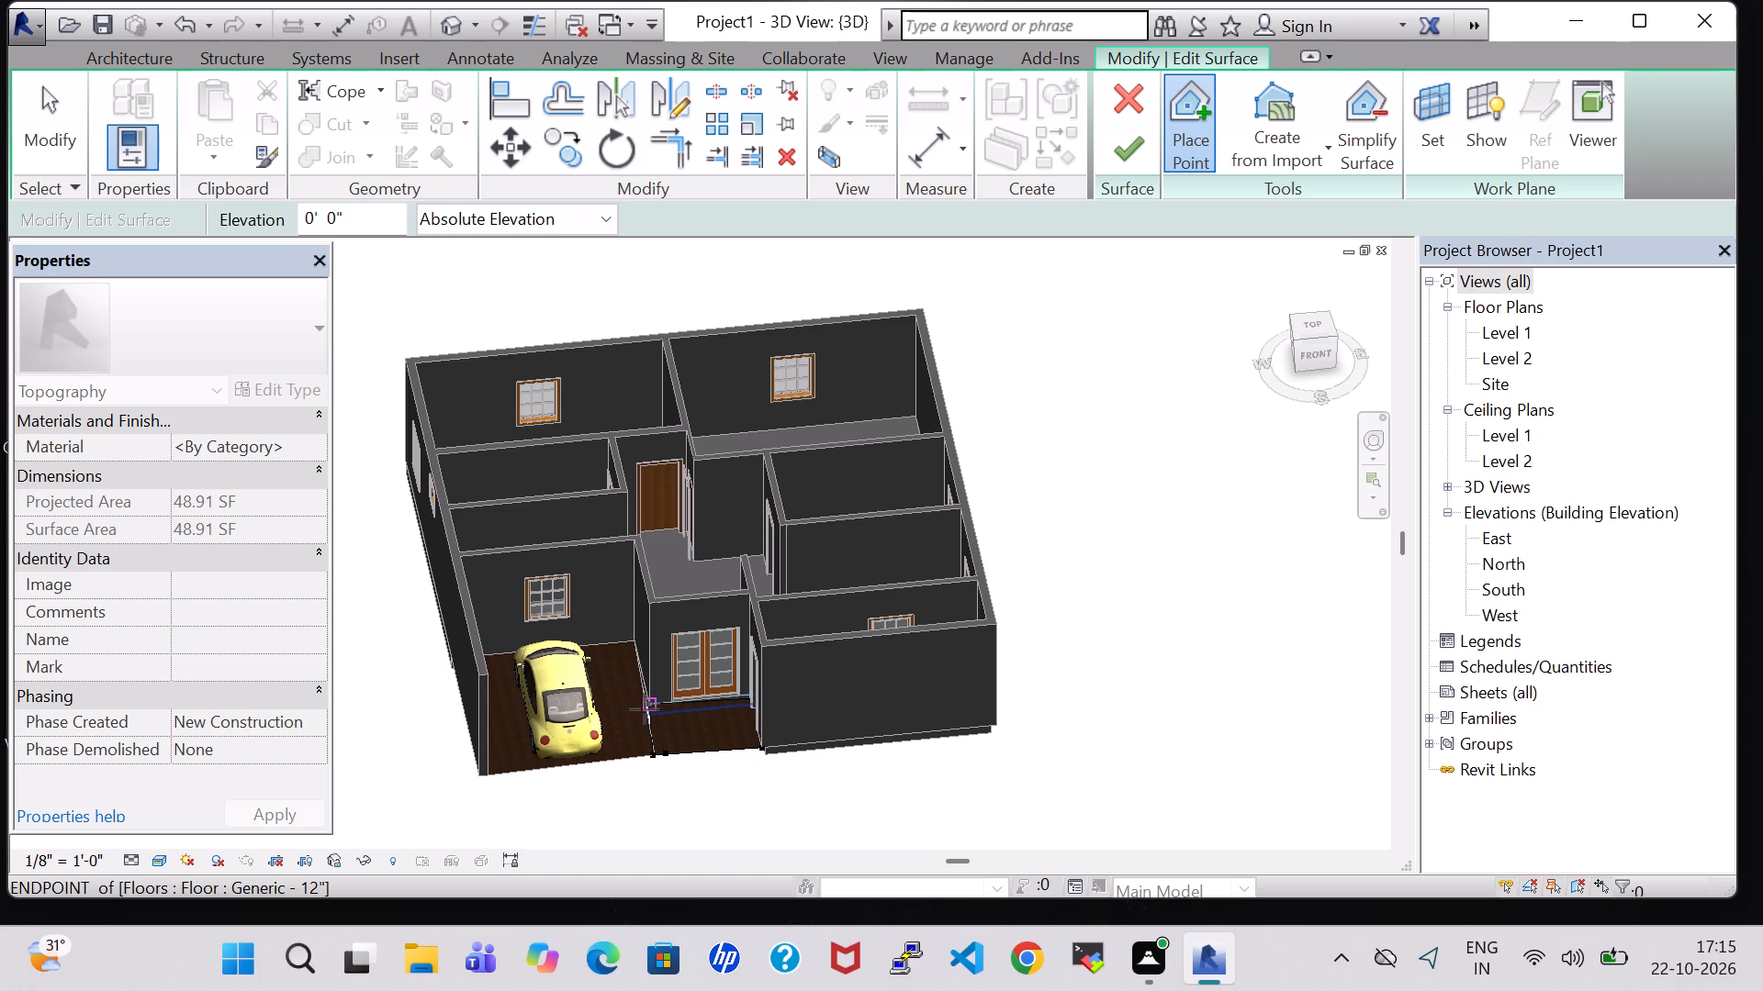
pyautogui.scroll(7, 645, 707)
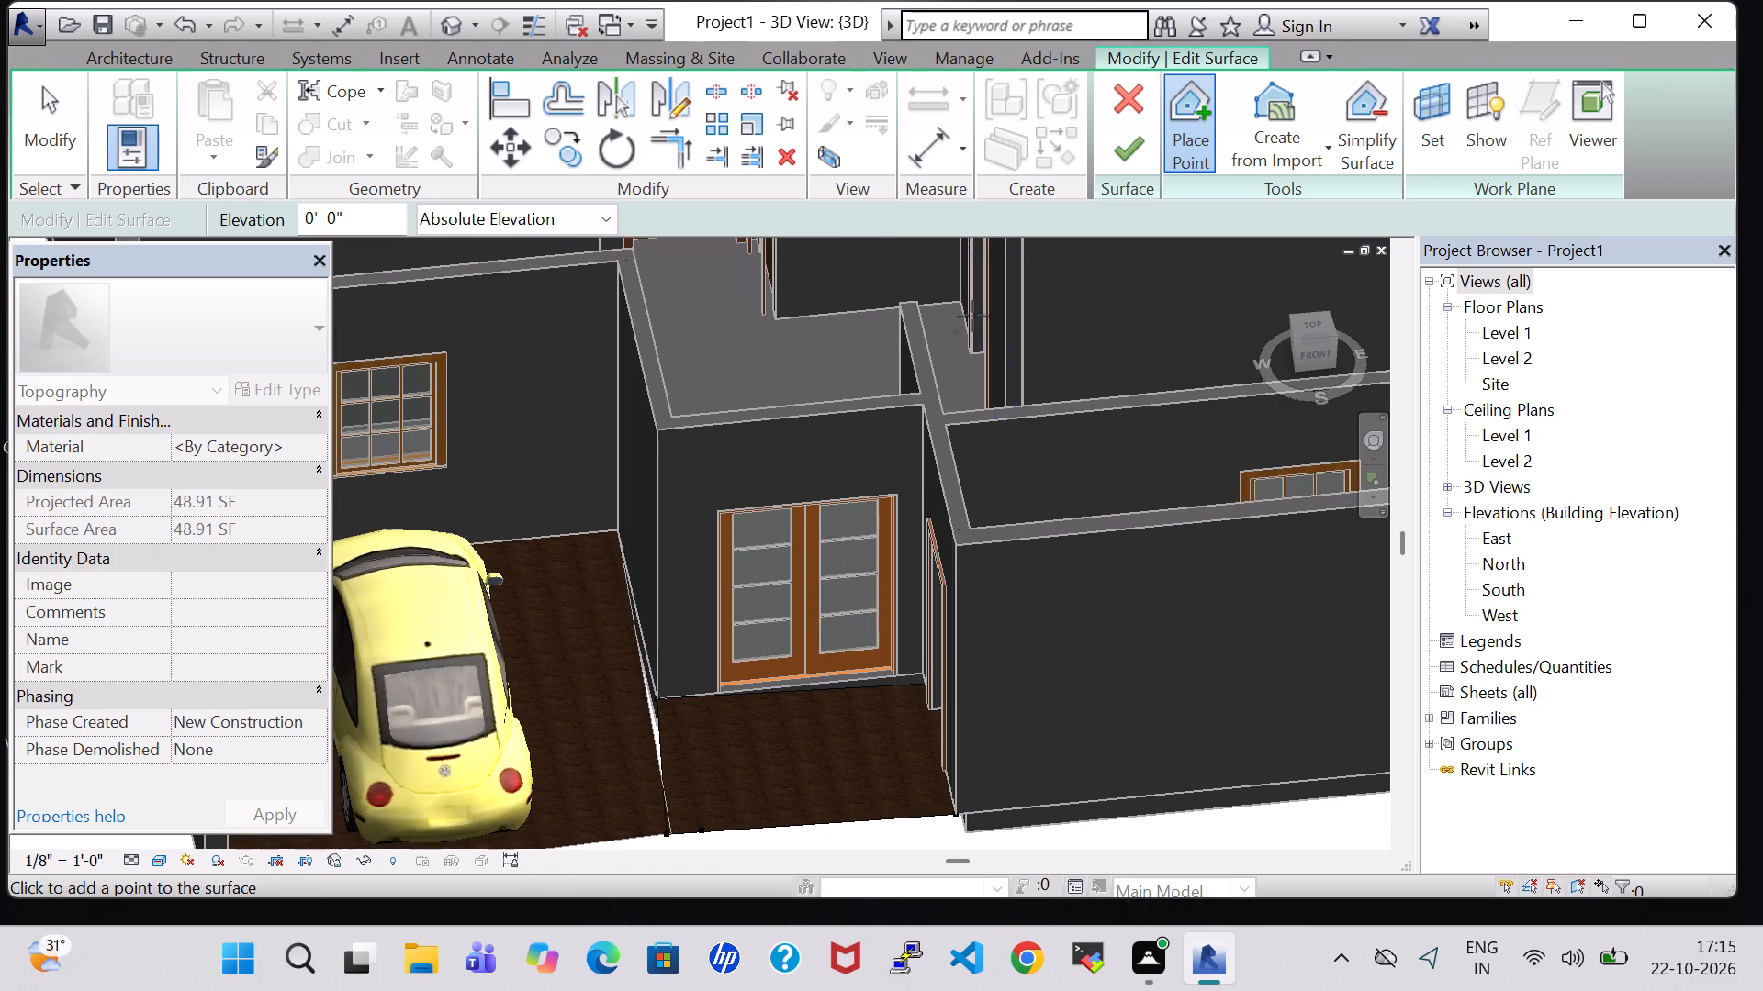
pyautogui.click(1133, 140)
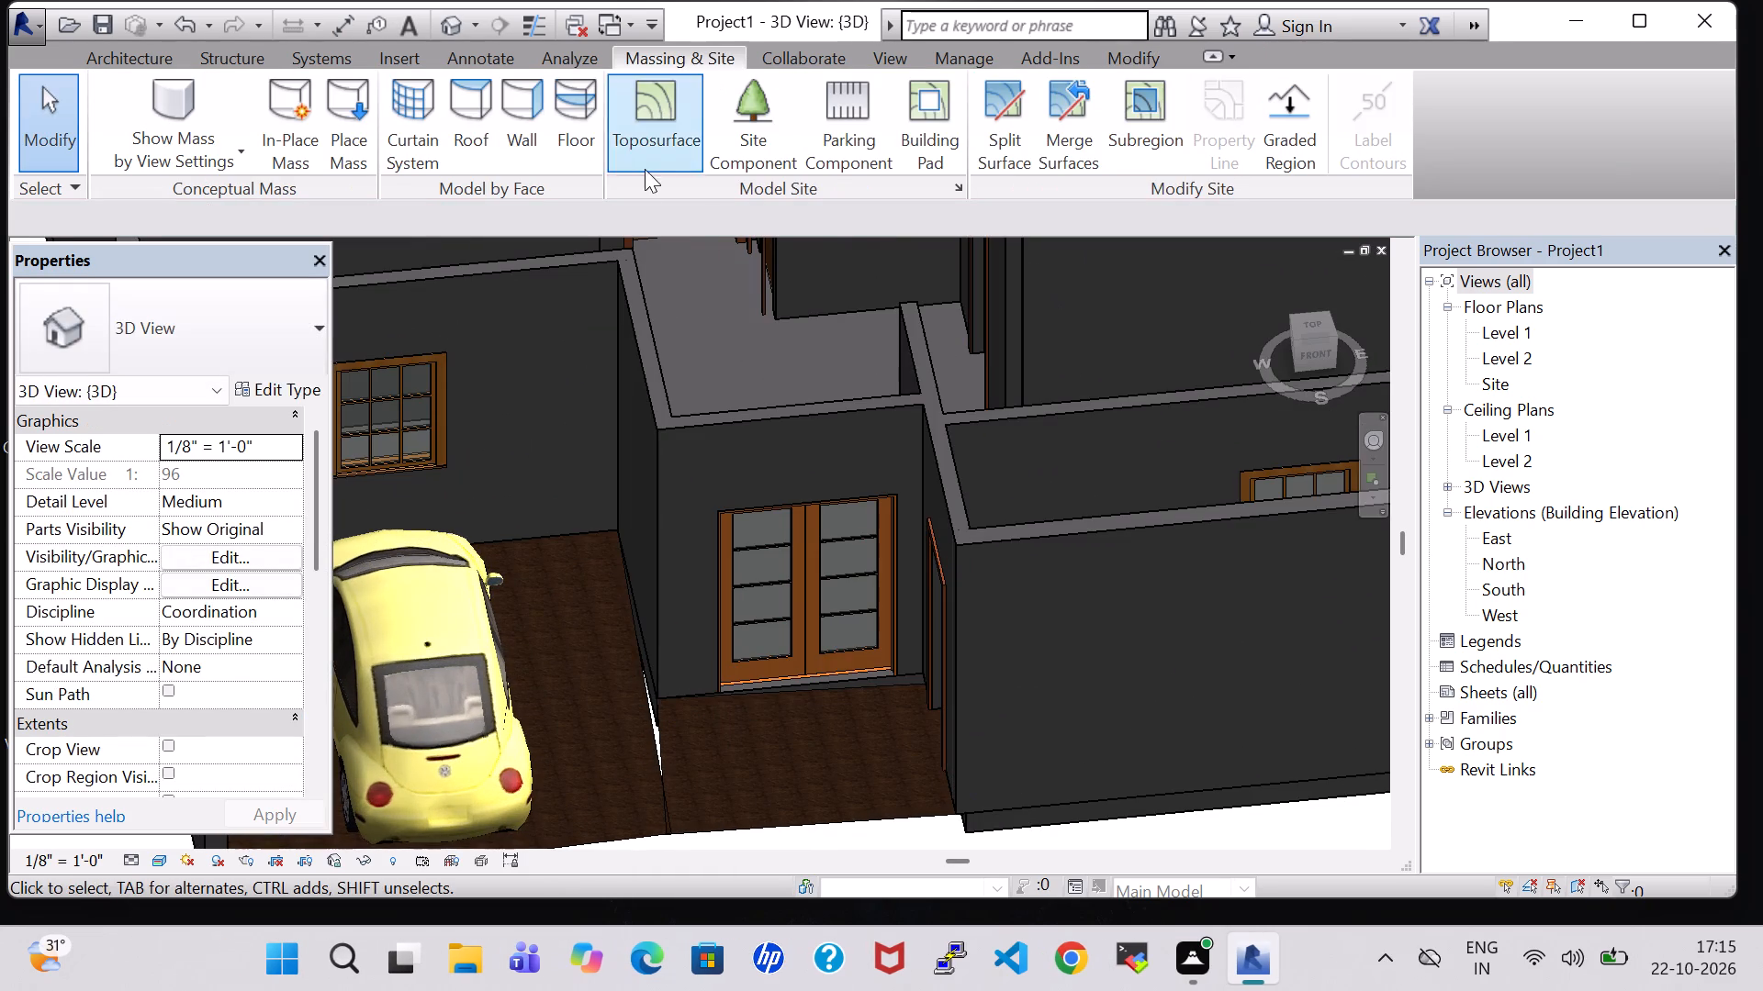
# Edit the garage toposurface, adding a point at elevation 0' 0" at the wall corner beside the entry, and finish the surface.
pyautogui.click(634, 838)
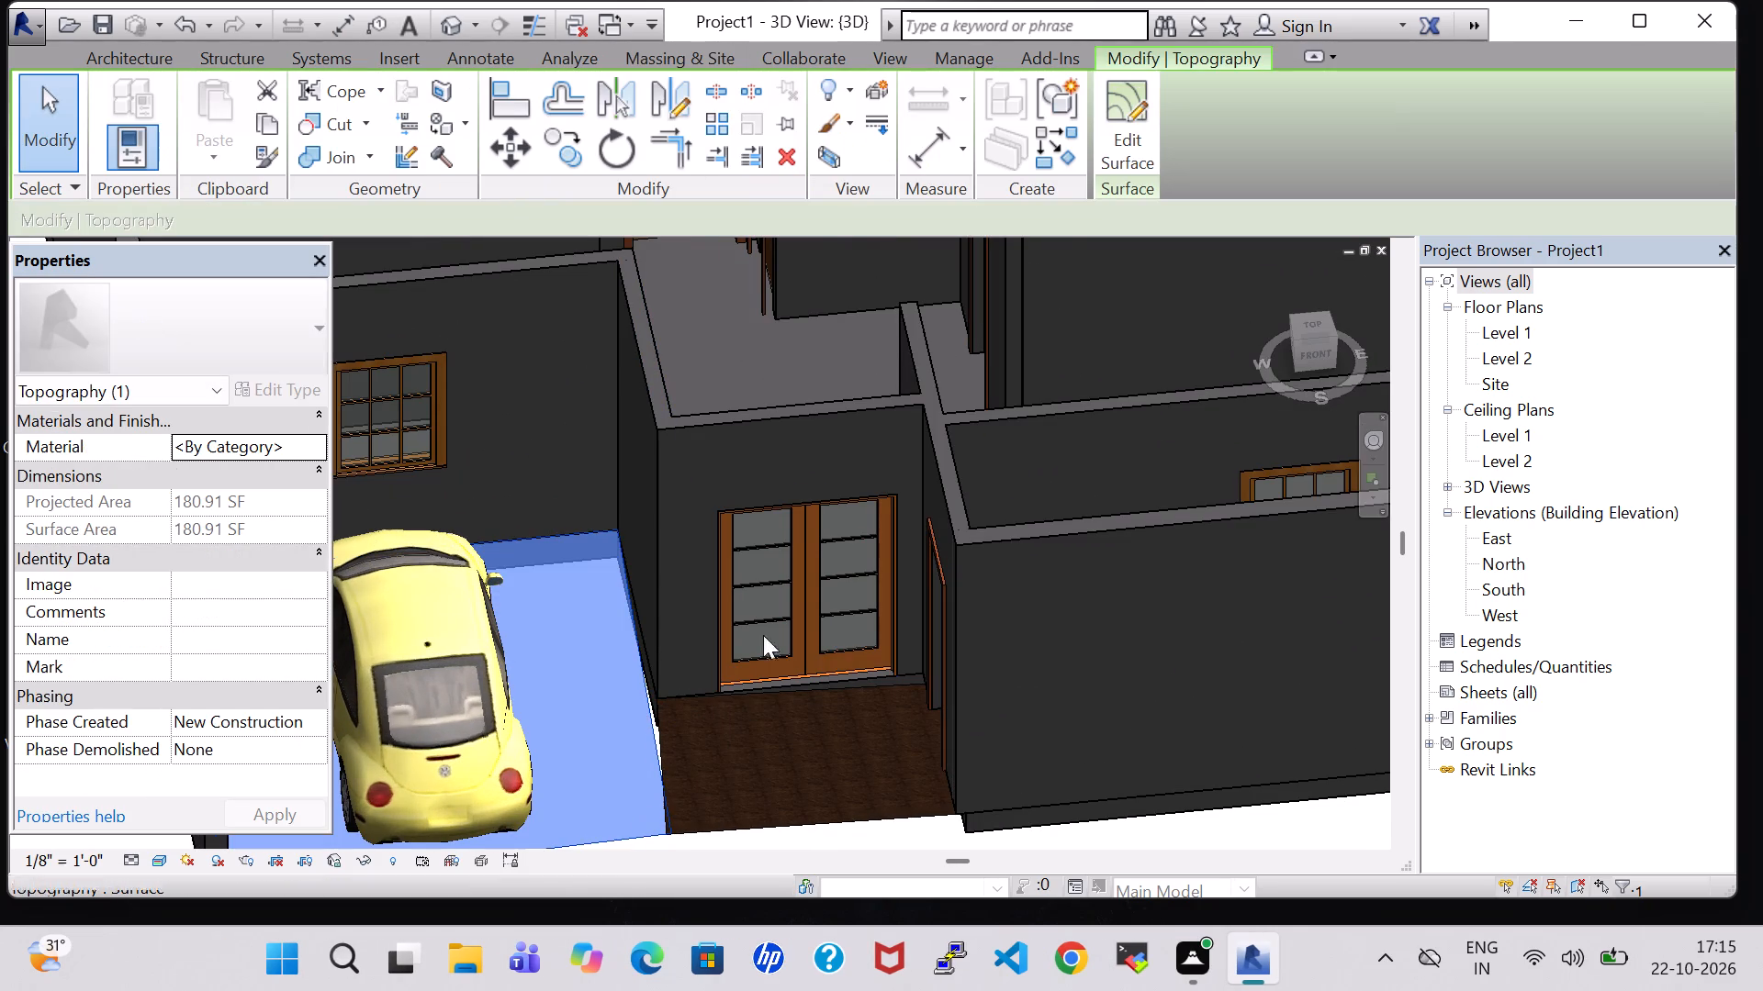
pyautogui.click(1099, 157)
pyautogui.click(1192, 137)
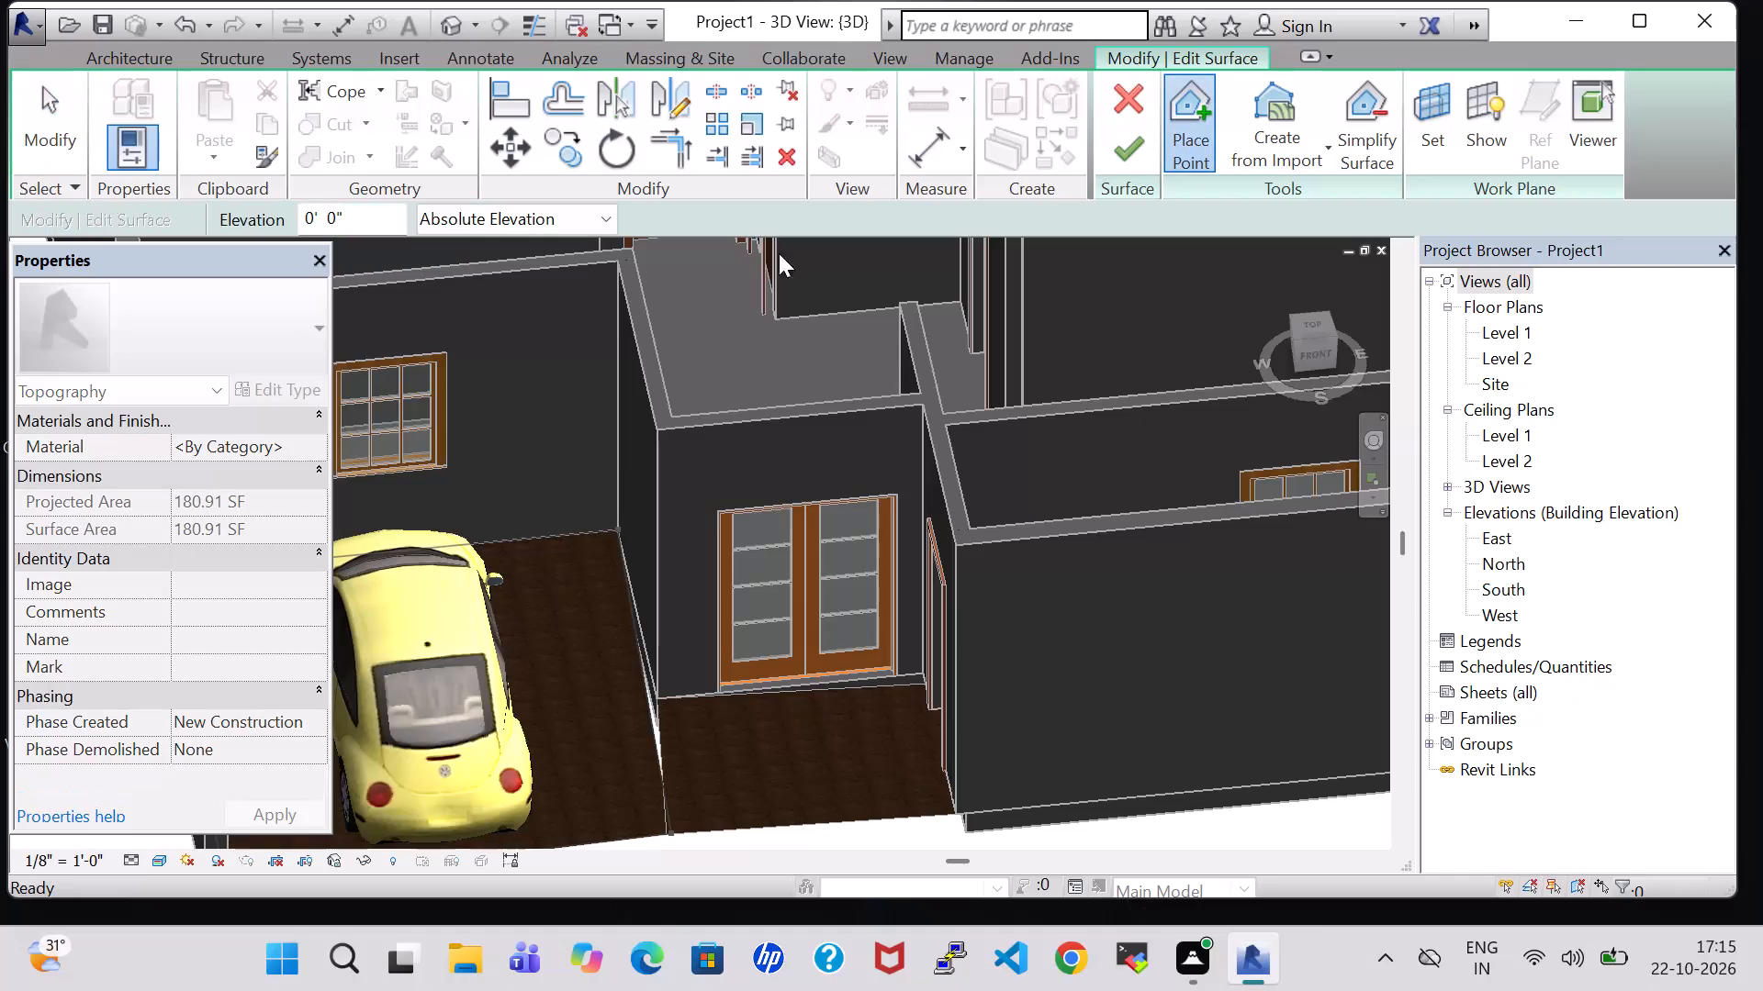
pyautogui.click(657, 693)
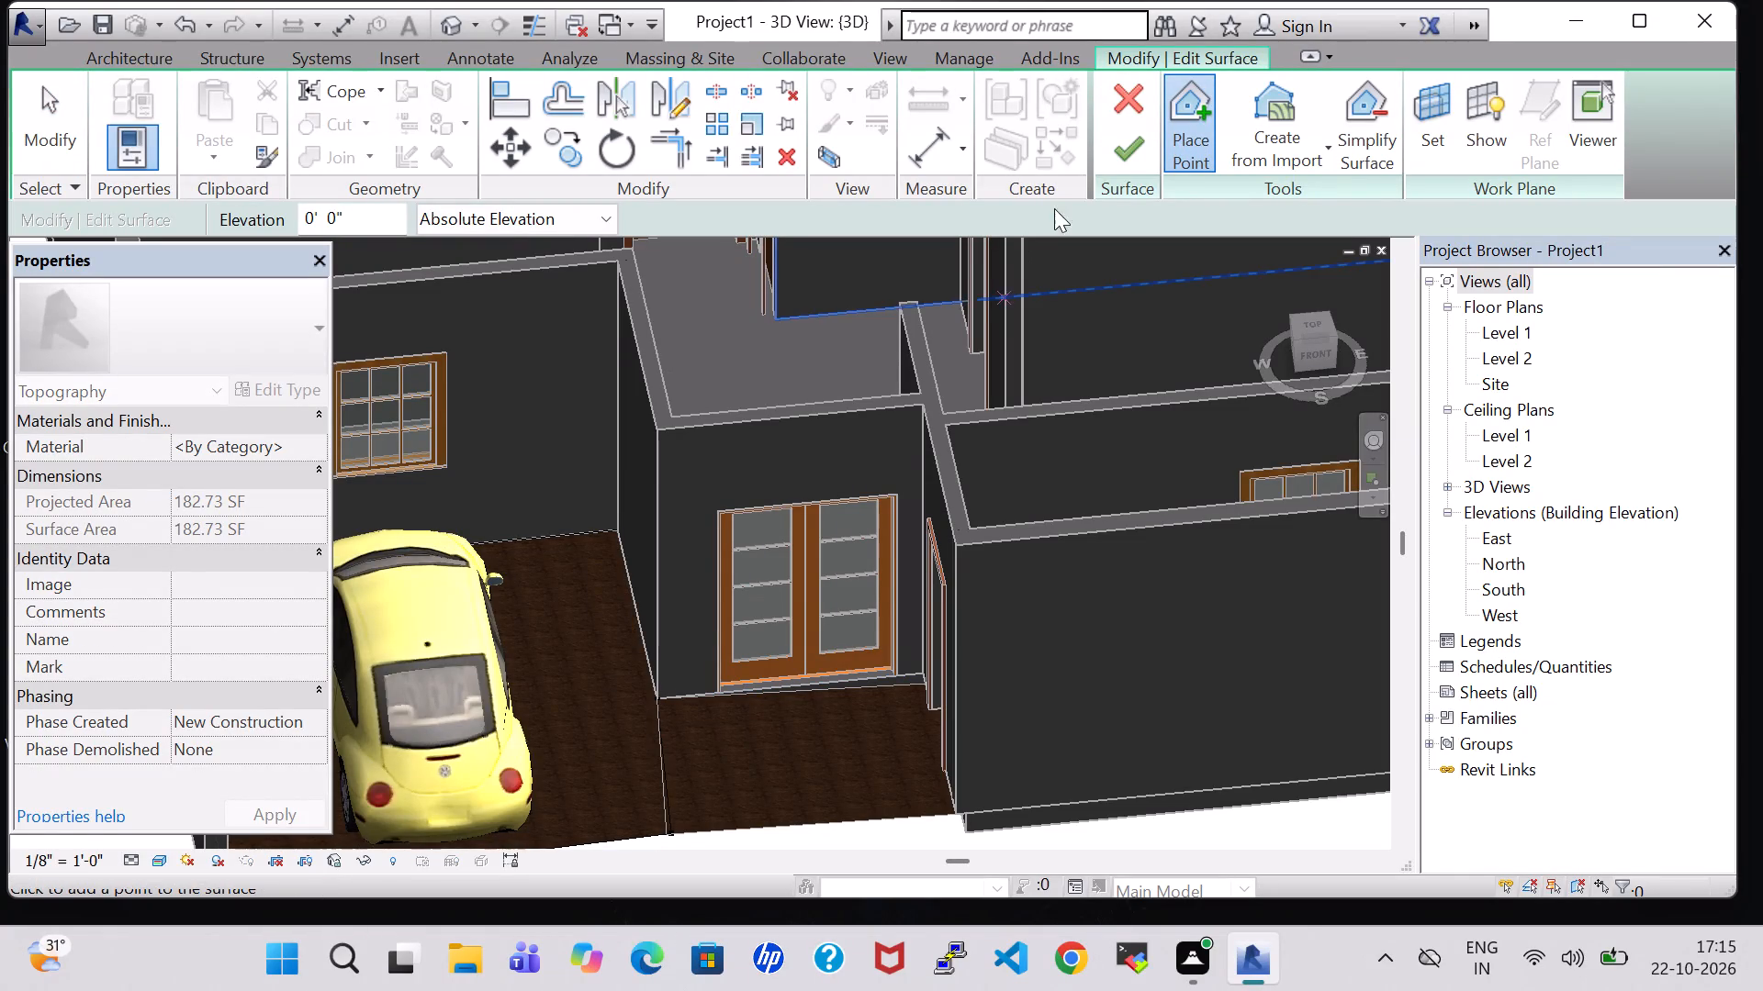
pyautogui.click(1139, 184)
pyautogui.click(1126, 161)
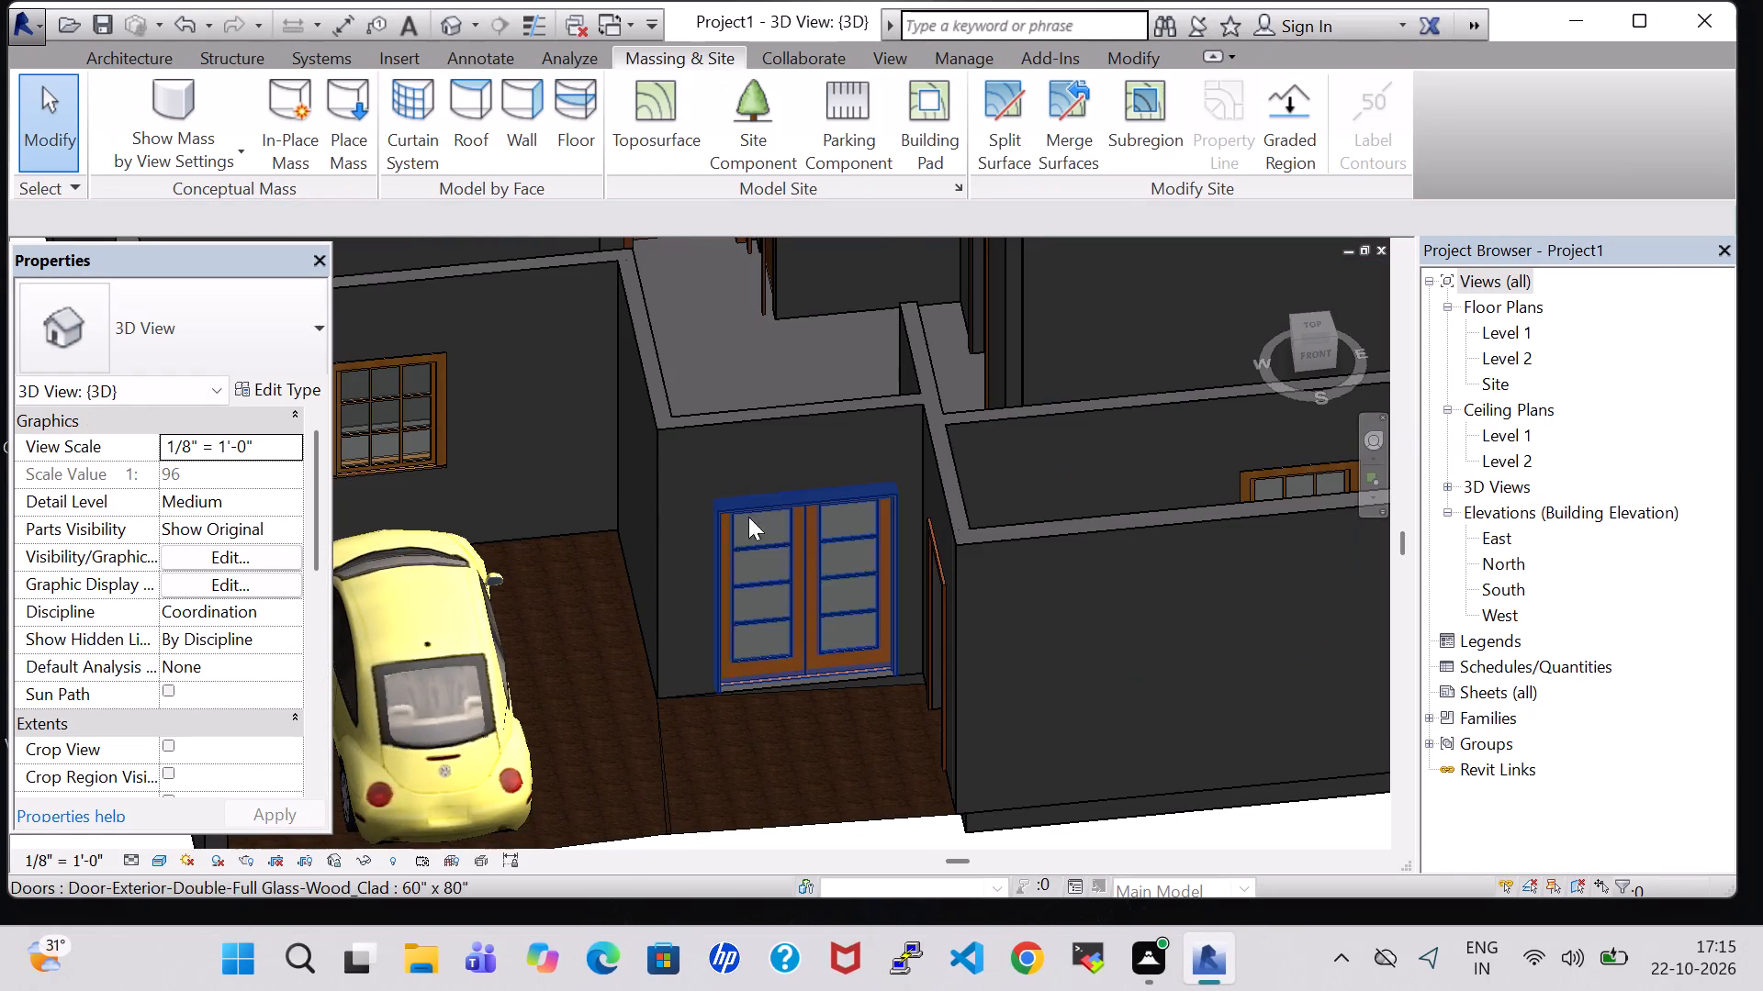
# In the Level 1 floor plan, split the outer wall with a 0' 1" joint gap where the garage's back wall meets it.
pyautogui.scroll(-4, 606, 500)
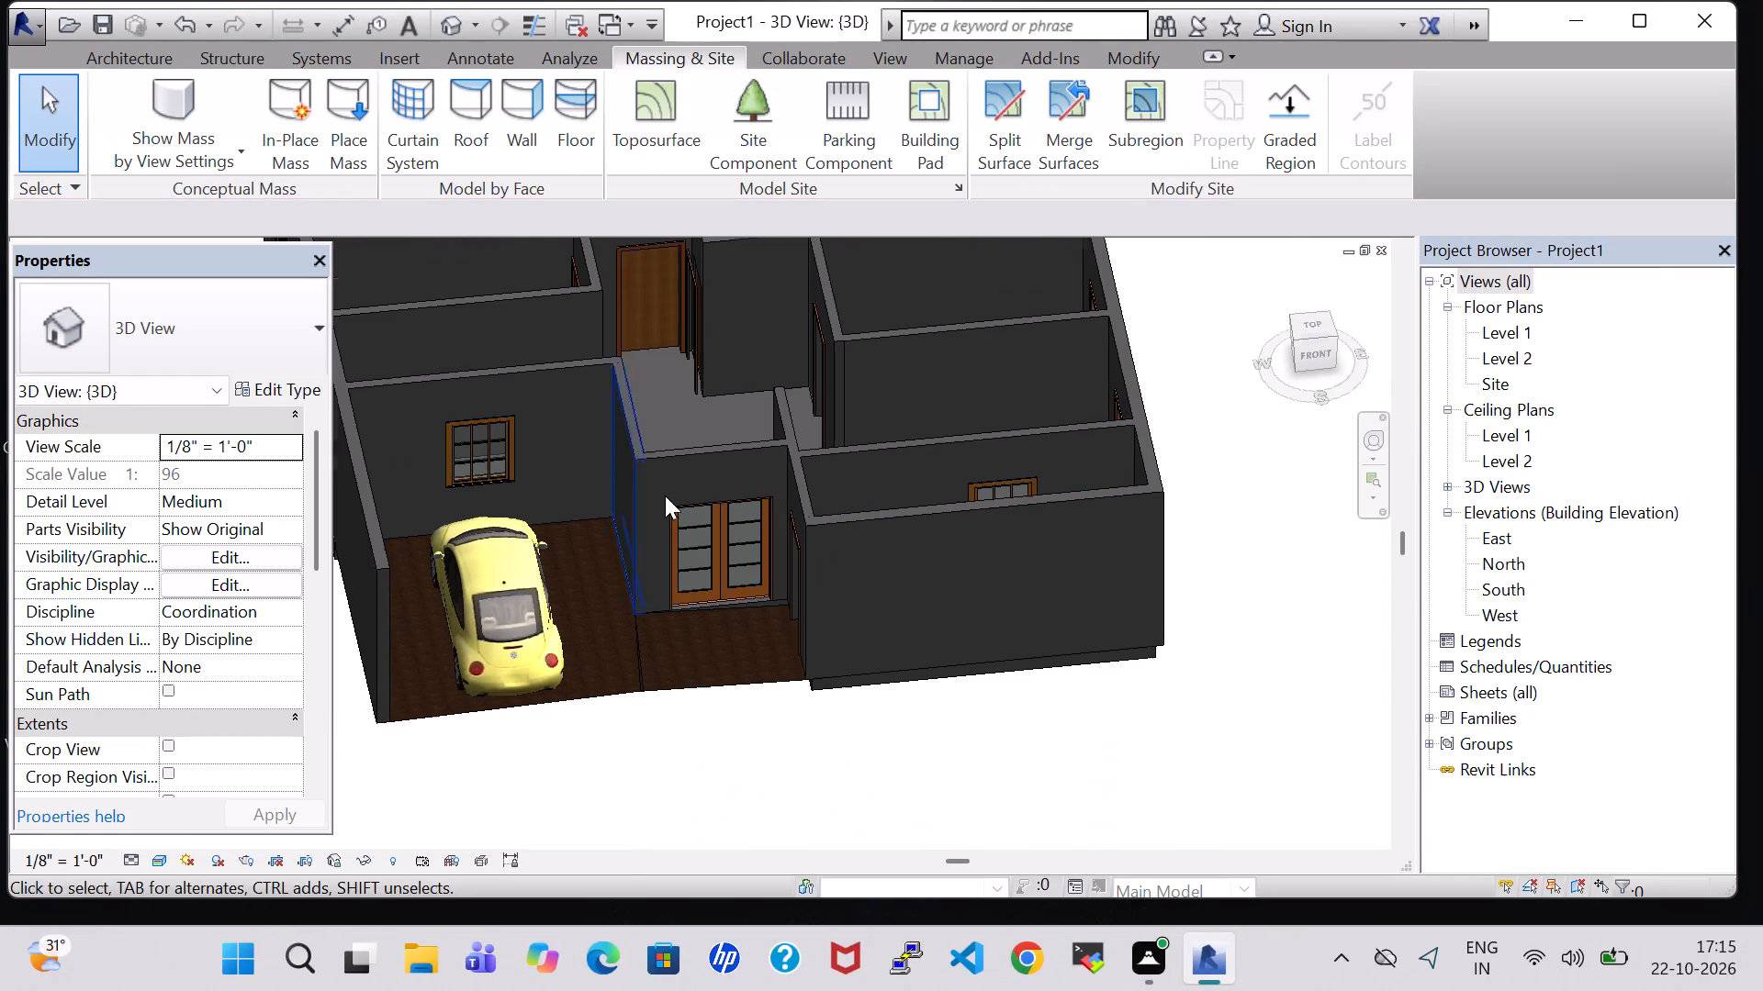
pyautogui.doubleClick(1498, 334)
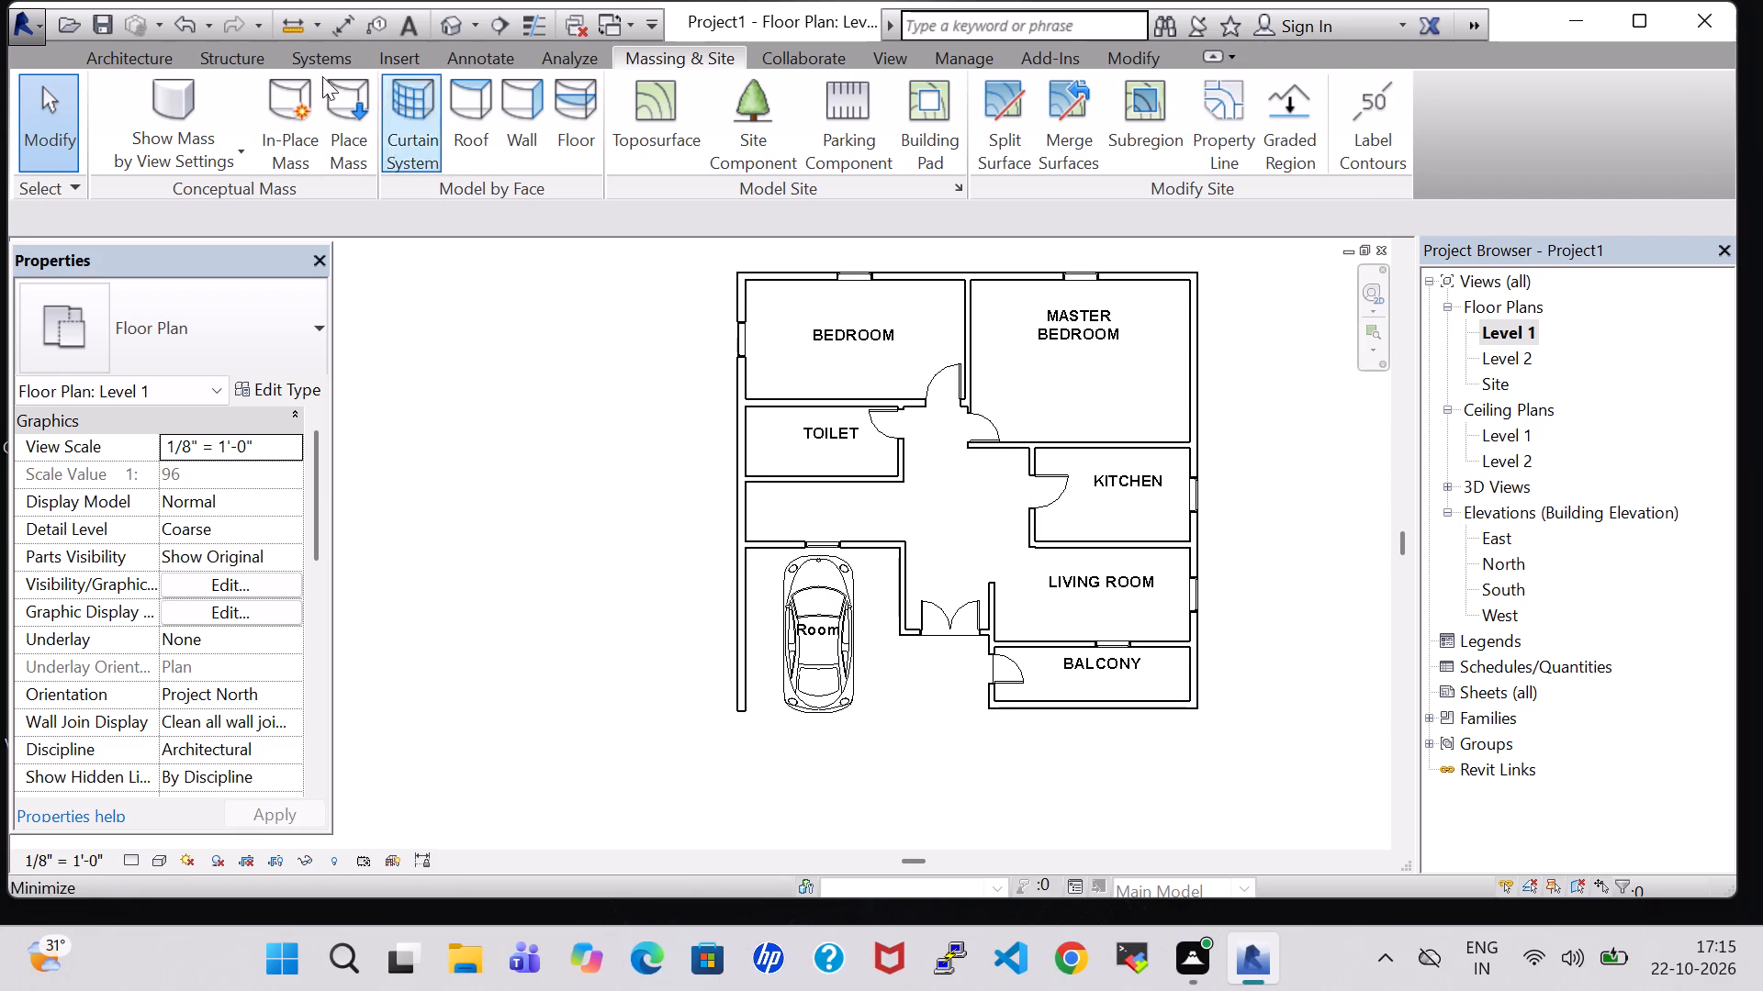
pyautogui.click(150, 53)
pyautogui.click(1139, 58)
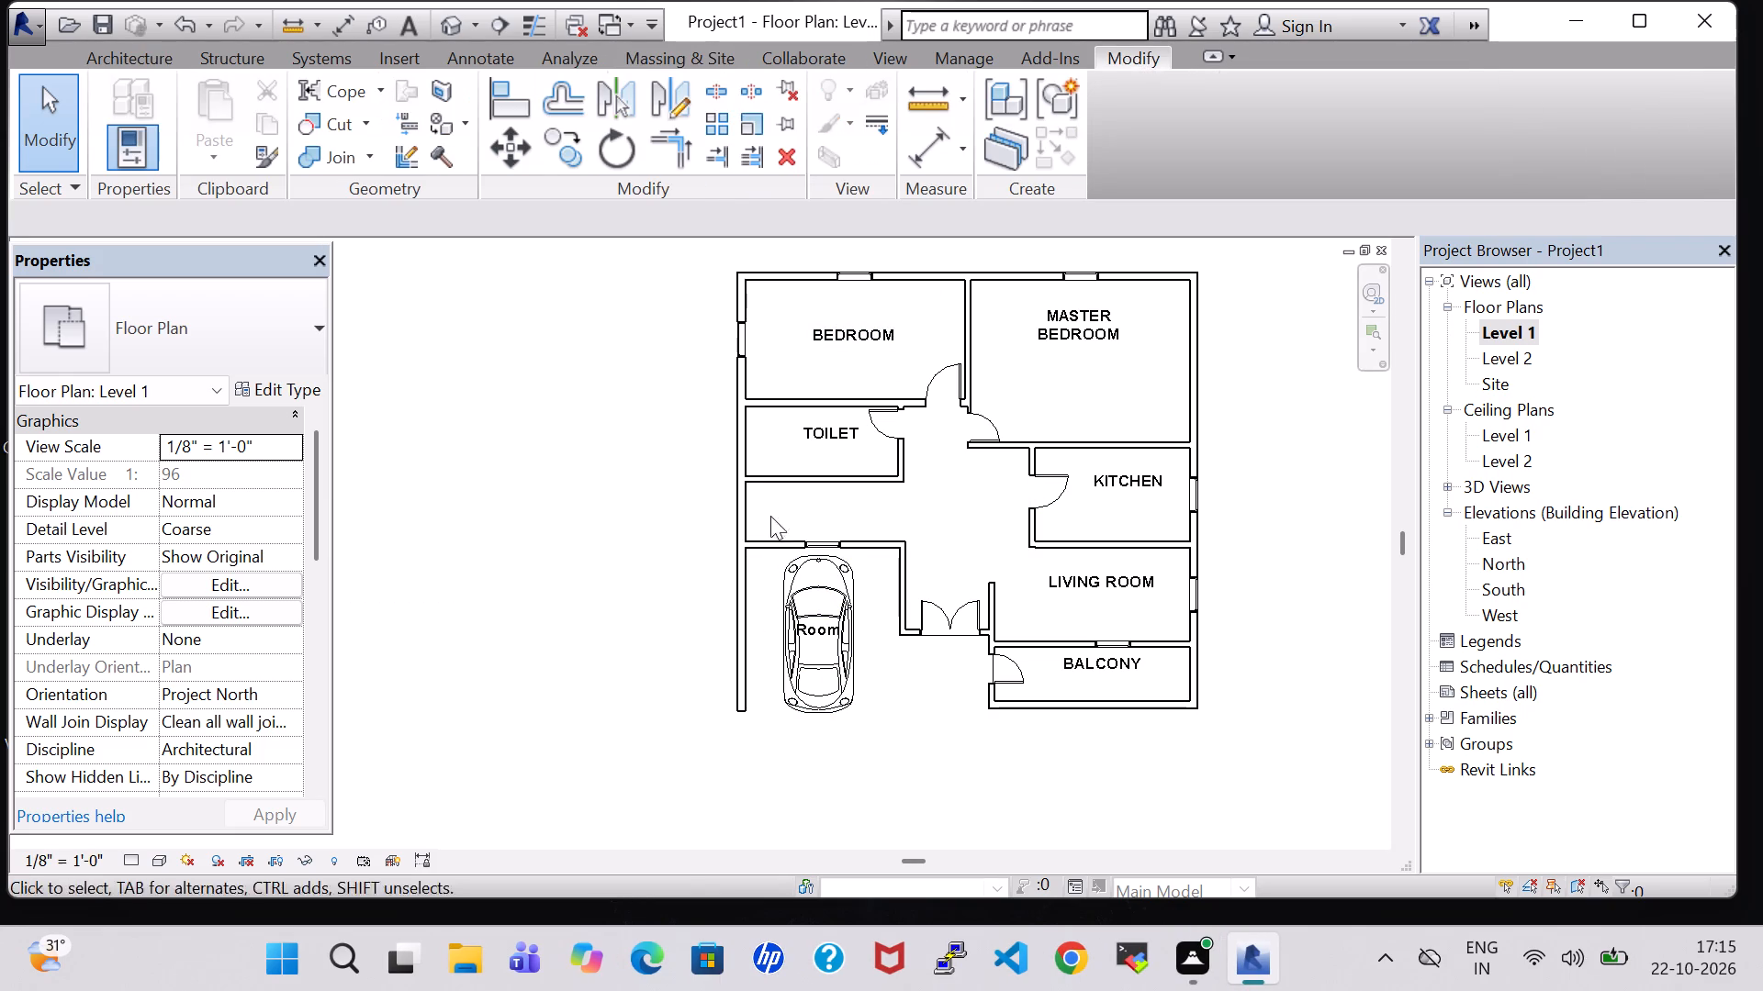
pyautogui.click(759, 95)
pyautogui.scroll(5, 722, 418)
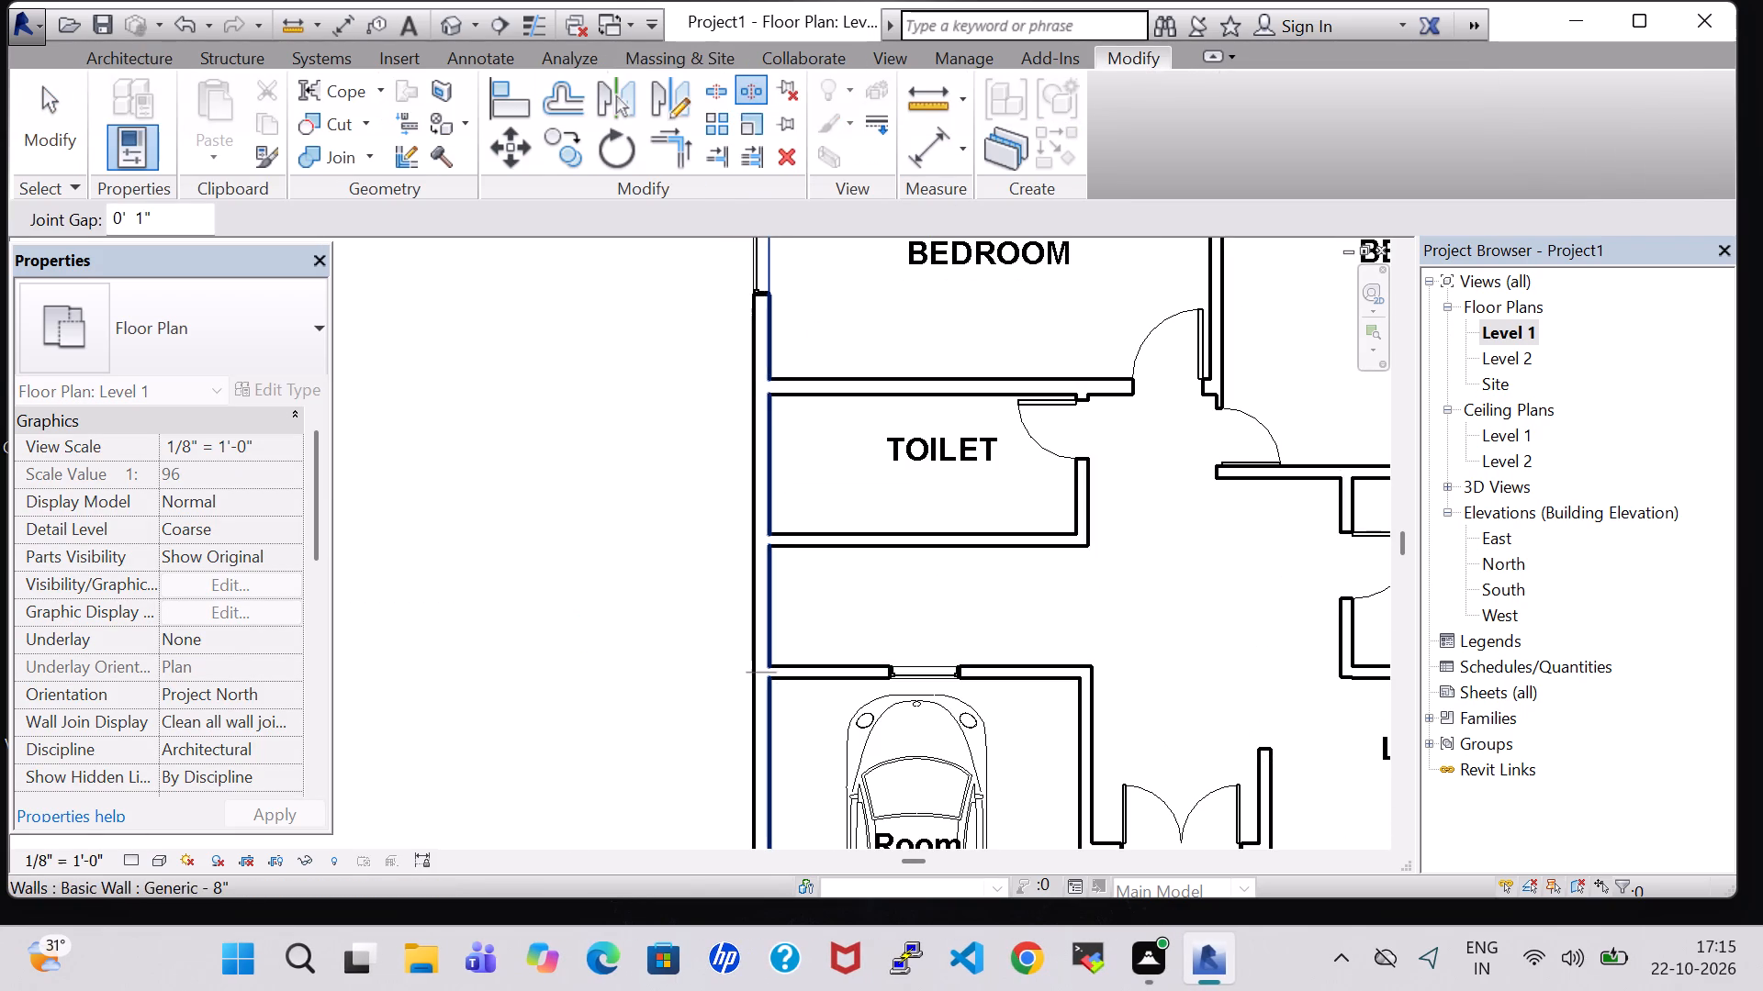
pyautogui.click(769, 668)
pyautogui.scroll(-4, 769, 668)
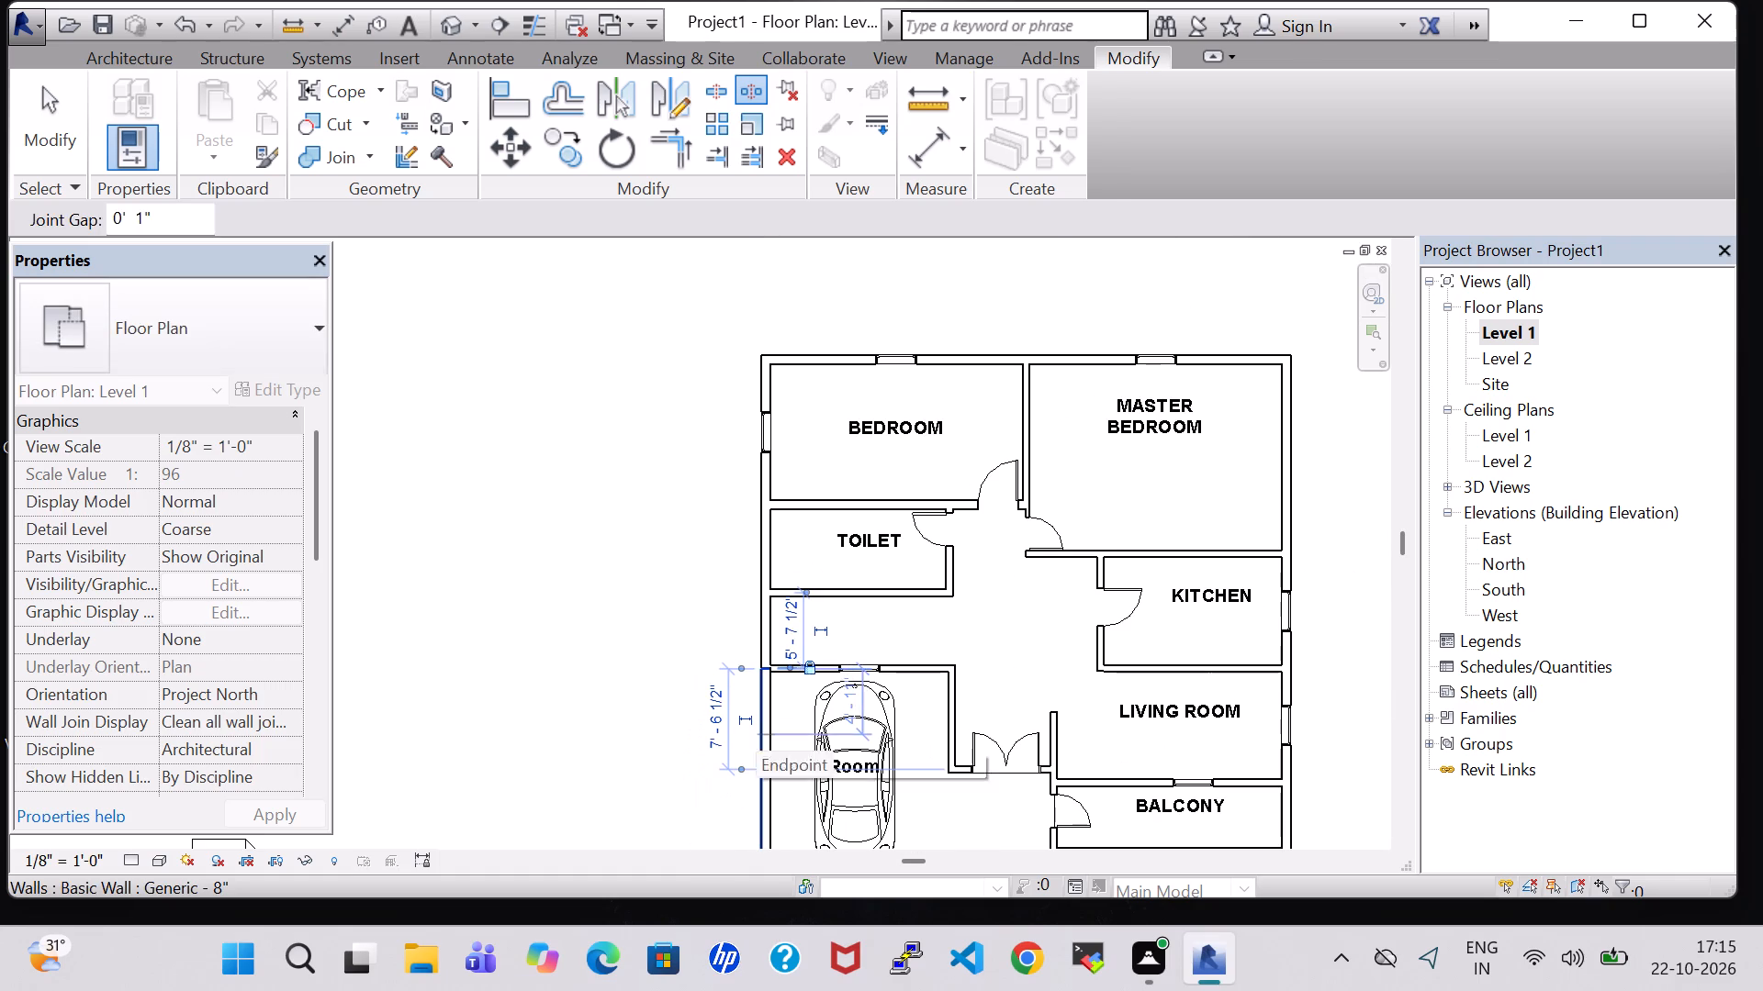
pyautogui.press('Escape')
pyautogui.press('Escape')
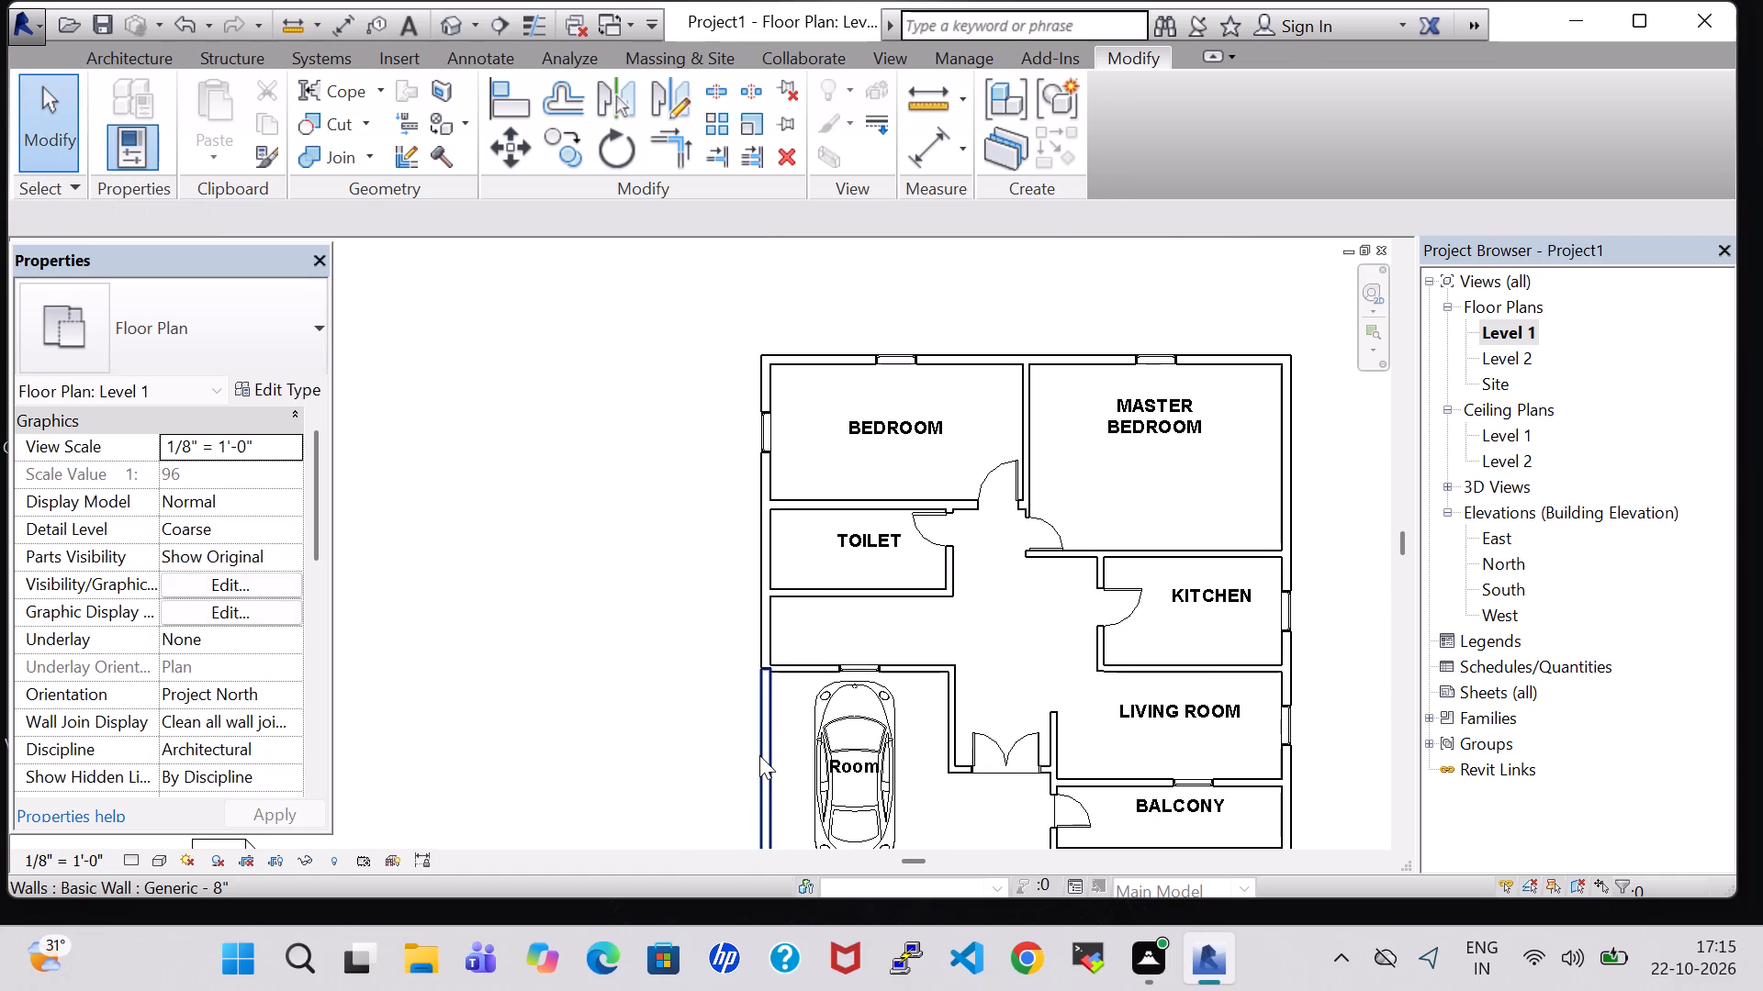
# Set the unconnected height of the split-off outer wall beside the car to 5' 0".
pyautogui.click(767, 755)
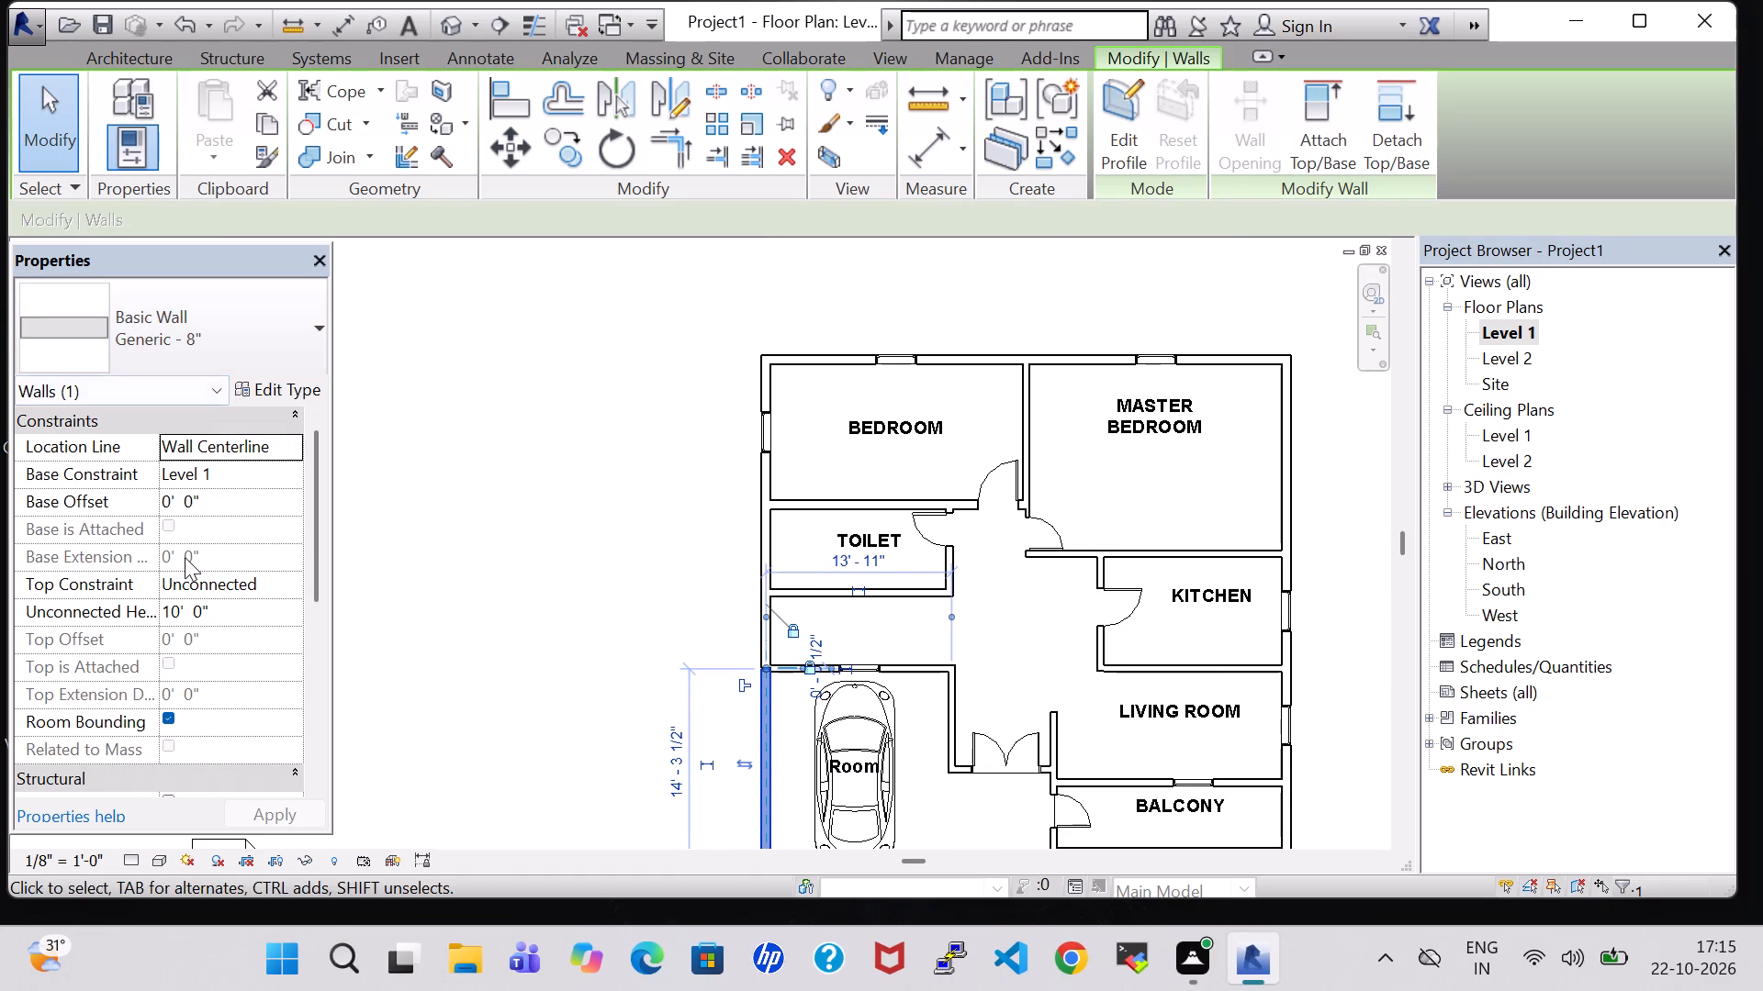
pyautogui.click(182, 607)
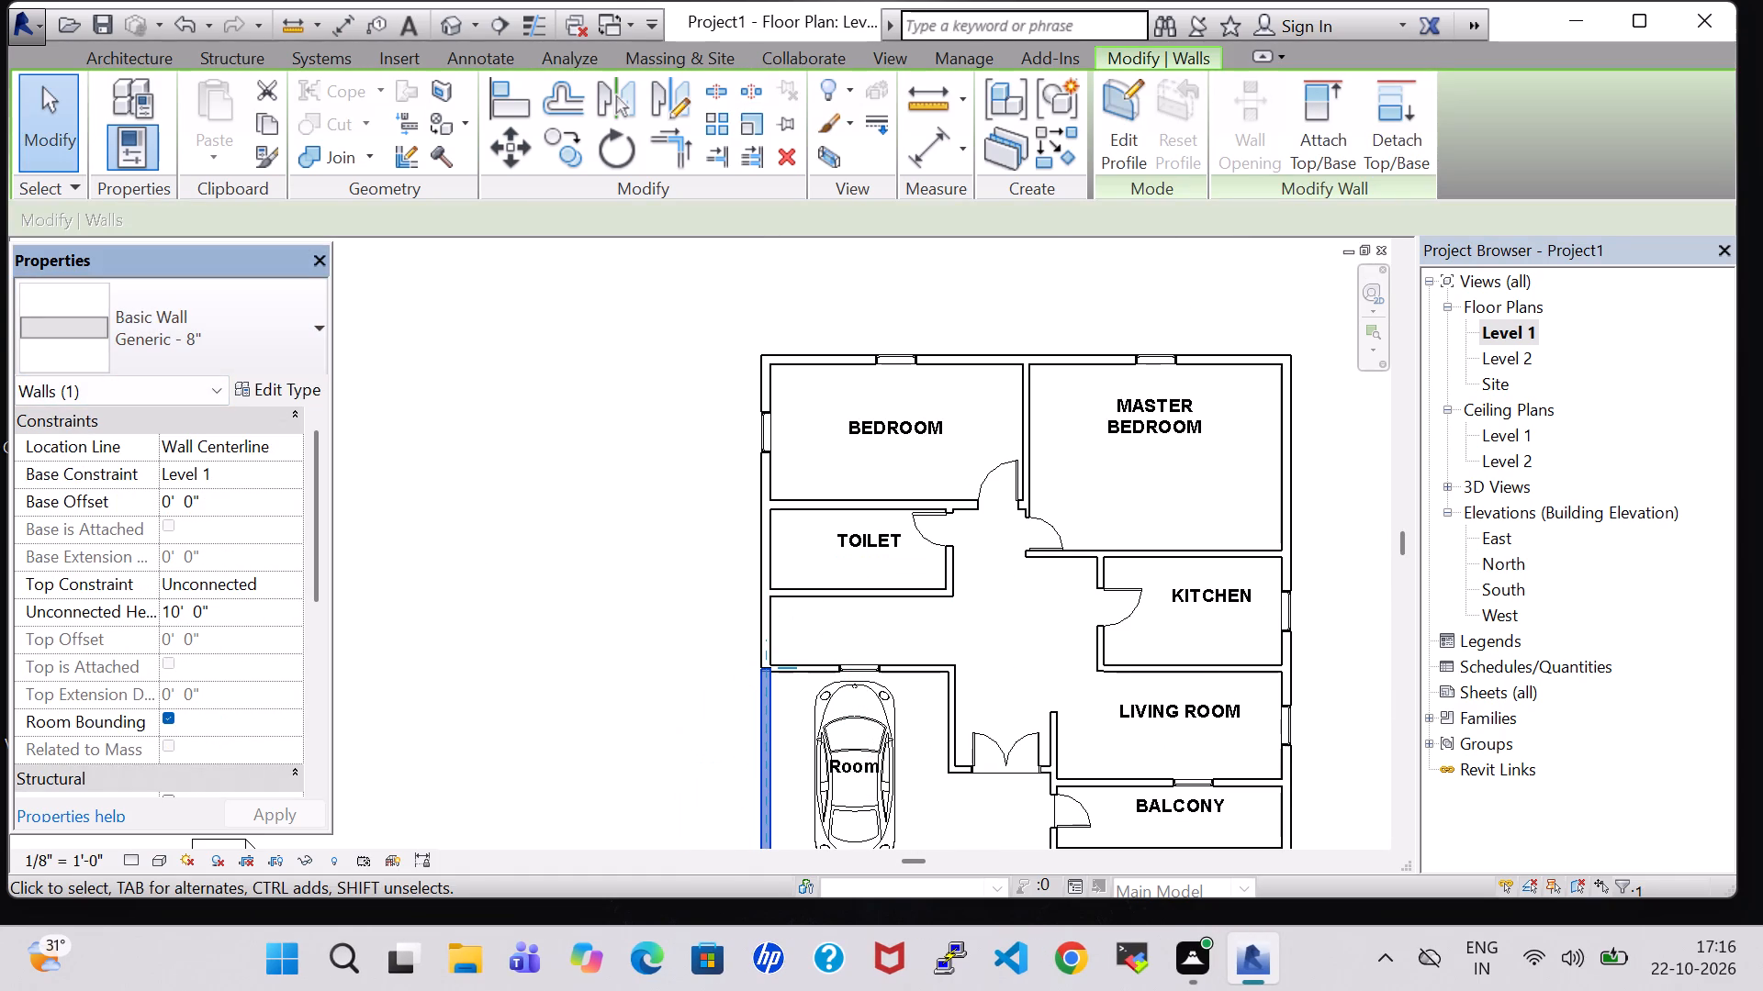
pyautogui.press('BackSpace')
pyautogui.press('BackSpace')
pyautogui.press('5')
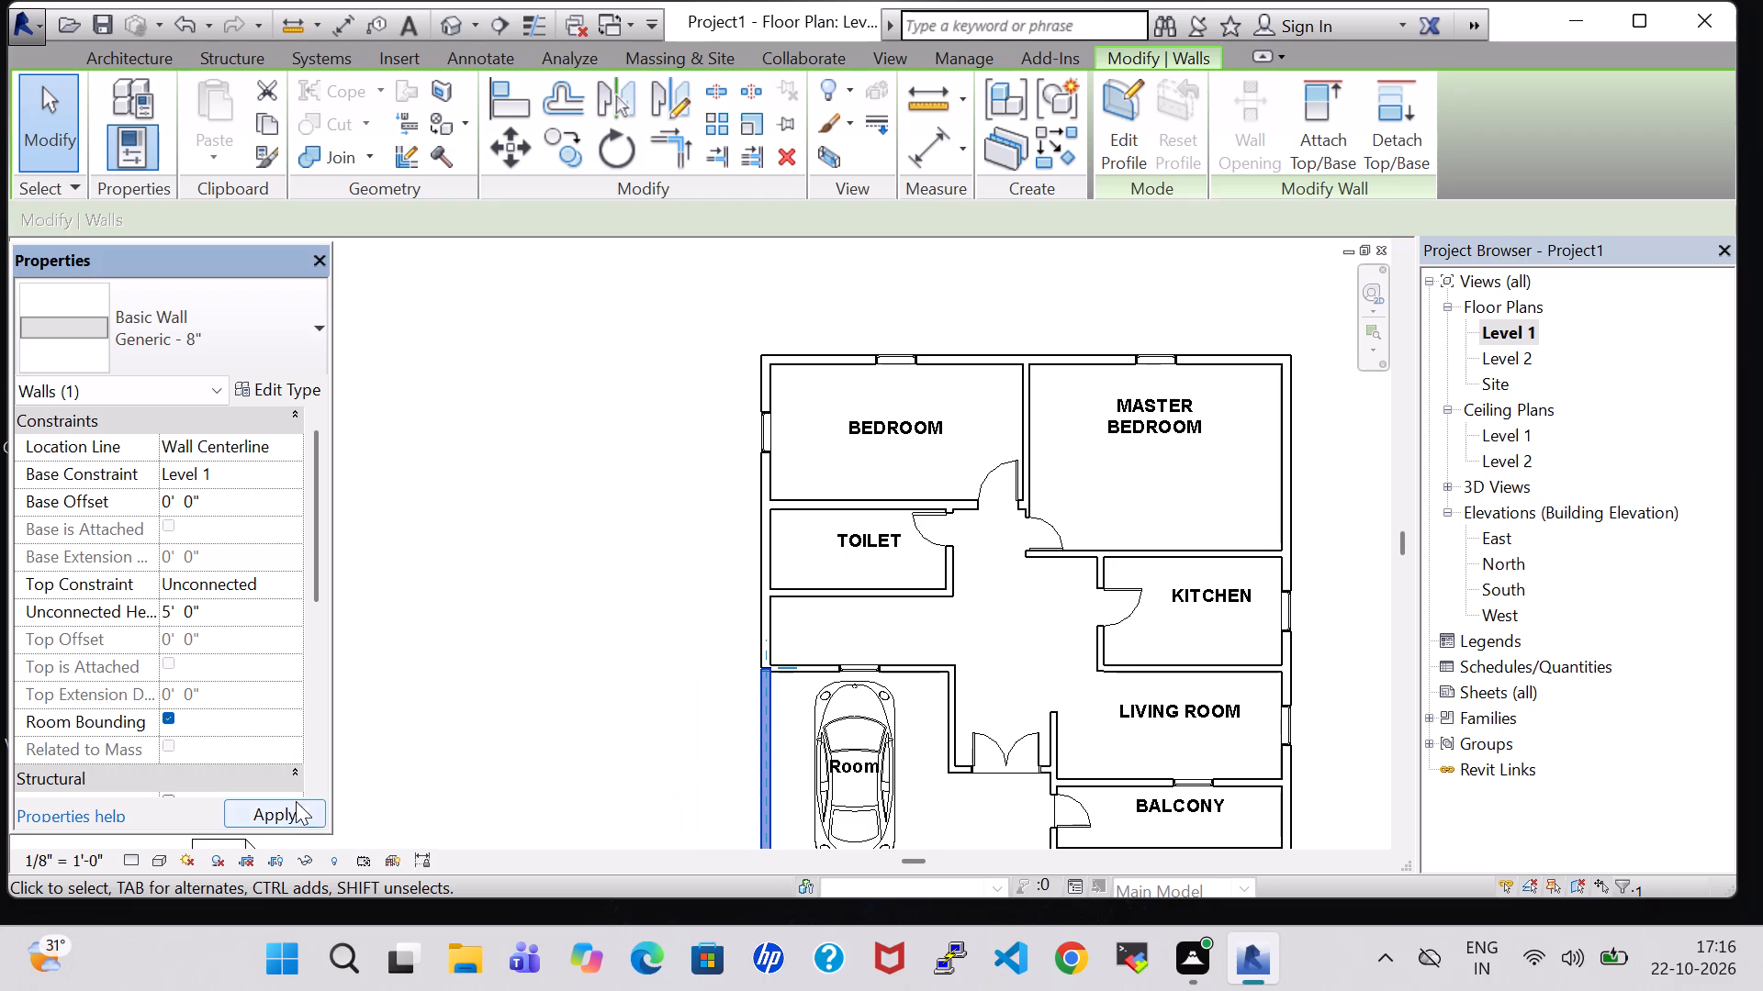
pyautogui.click(296, 807)
pyautogui.click(535, 610)
# Delete the single-flush door in the balcony's entry-side wall.
pyautogui.moveTo(535, 610); pyautogui.dragTo(342, 526, button='middle')
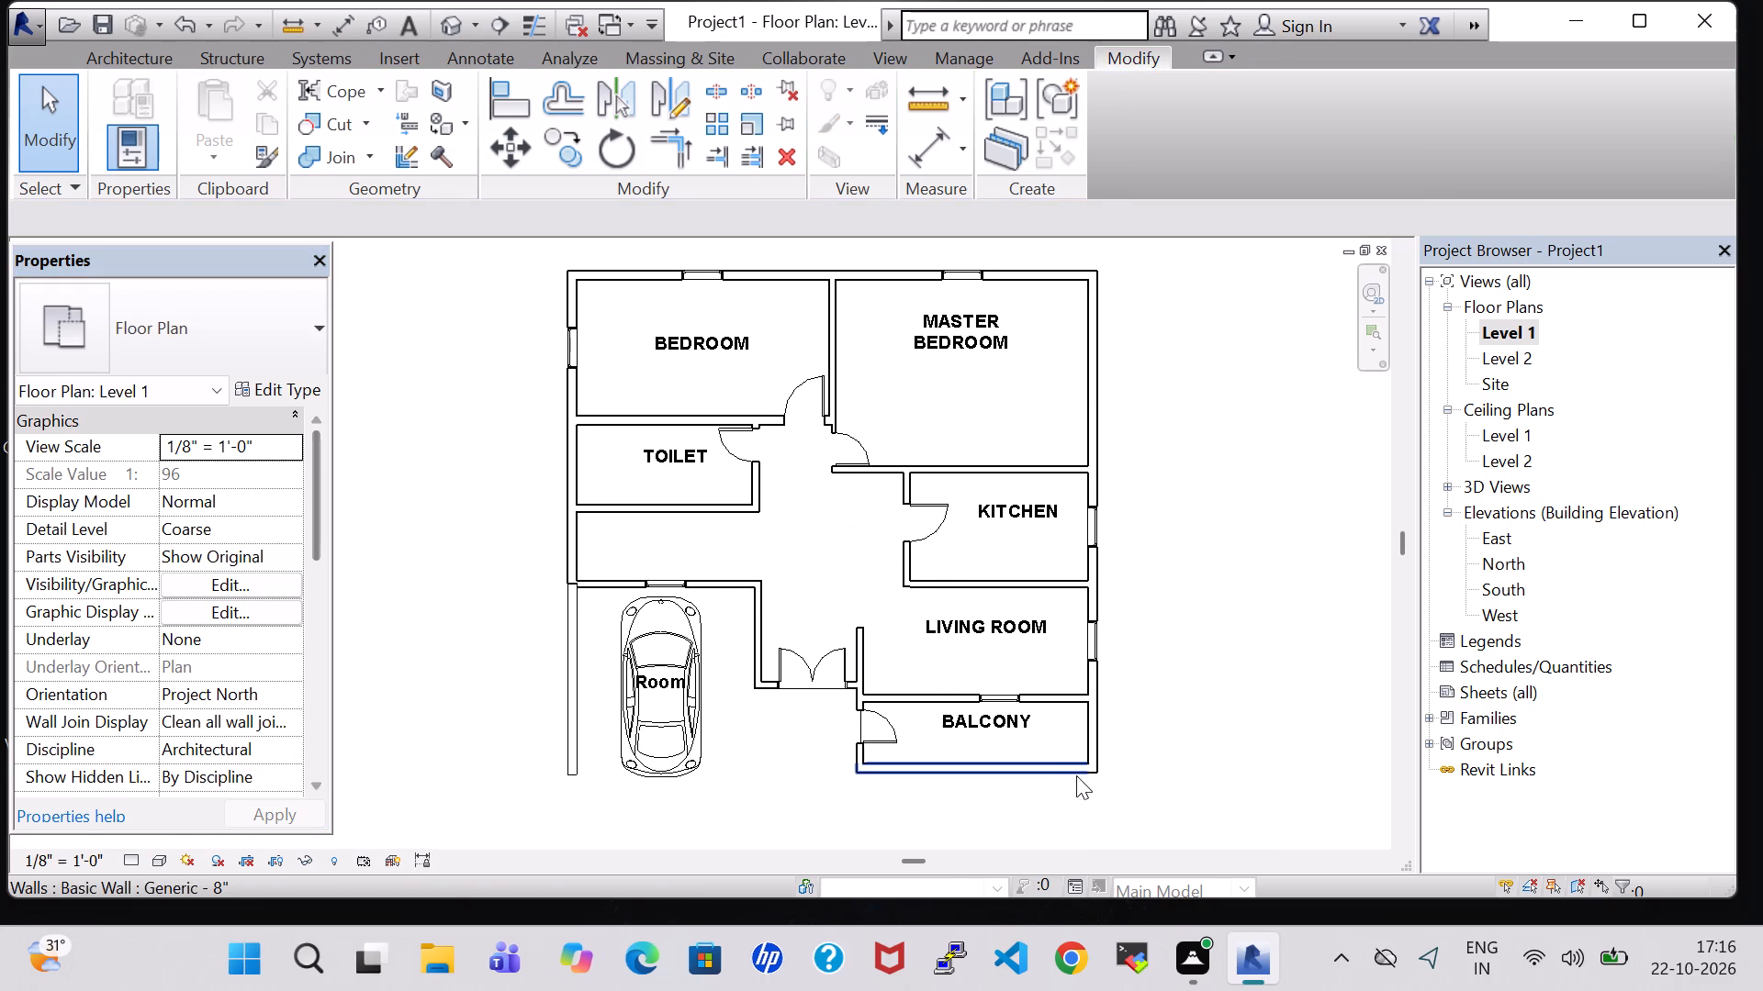
pyautogui.click(1039, 778)
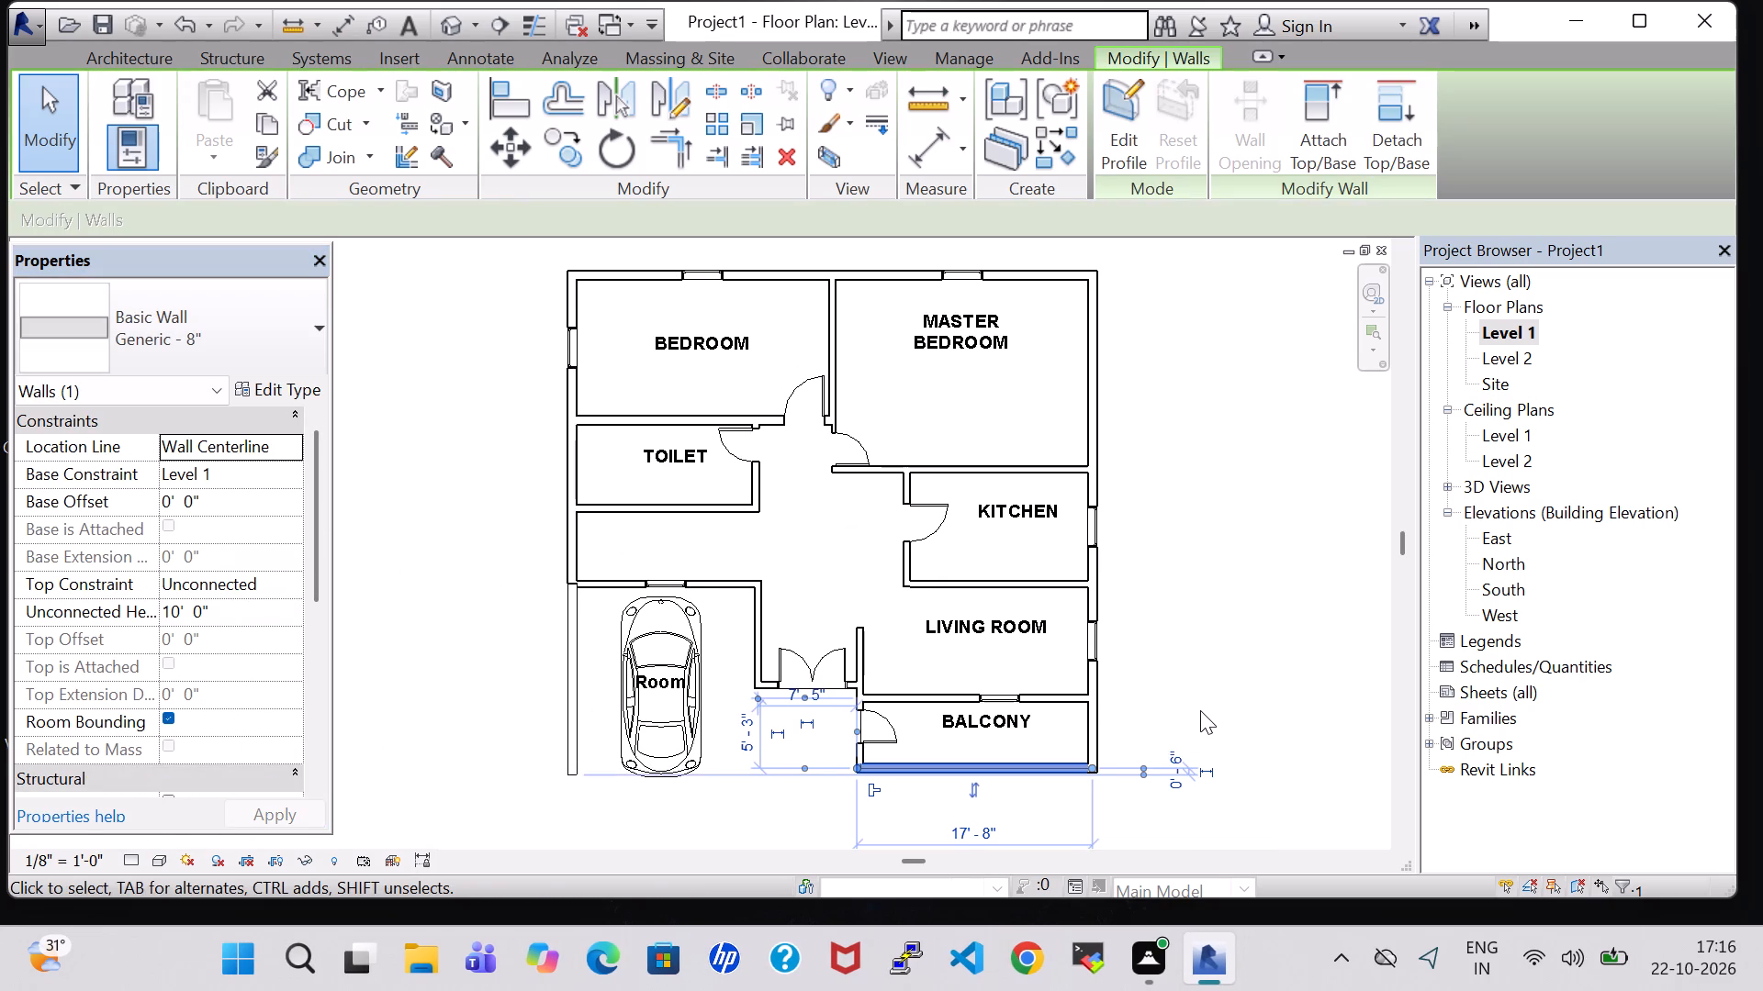
pyautogui.click(888, 728)
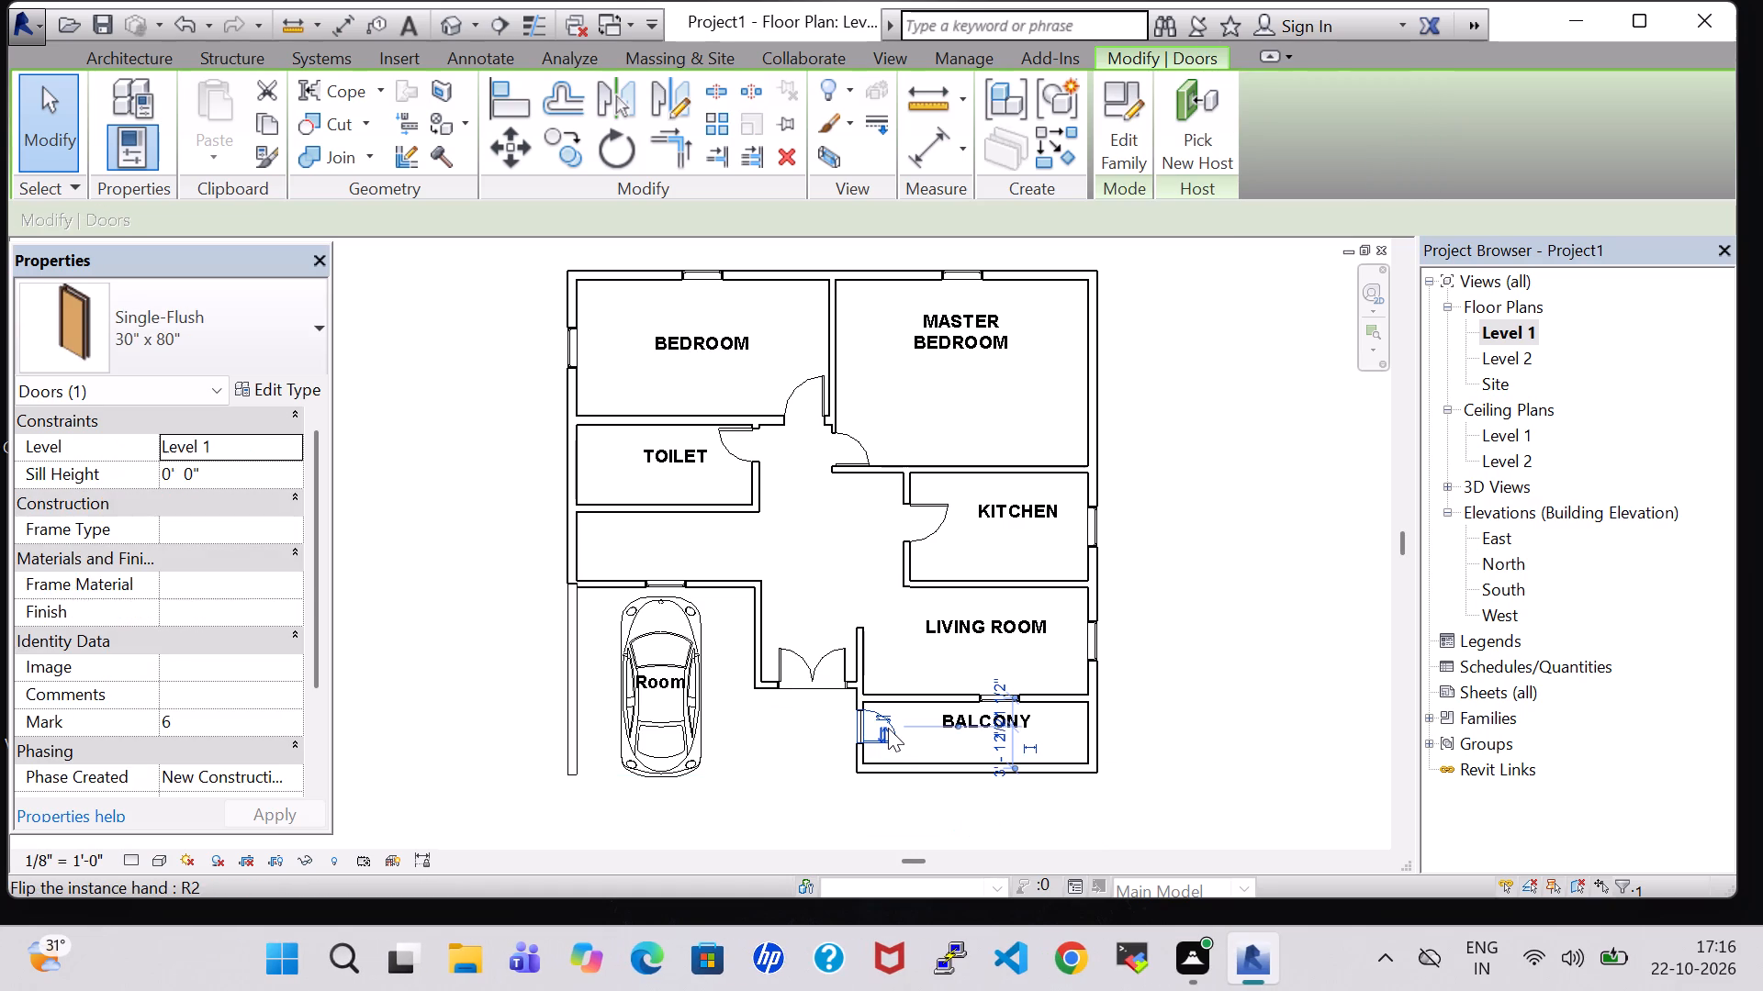
pyautogui.press('Delete')
# Set the unconnected height of the balcony's front wall to 5' 0" and check it in the 3D view.
pyautogui.click(917, 768)
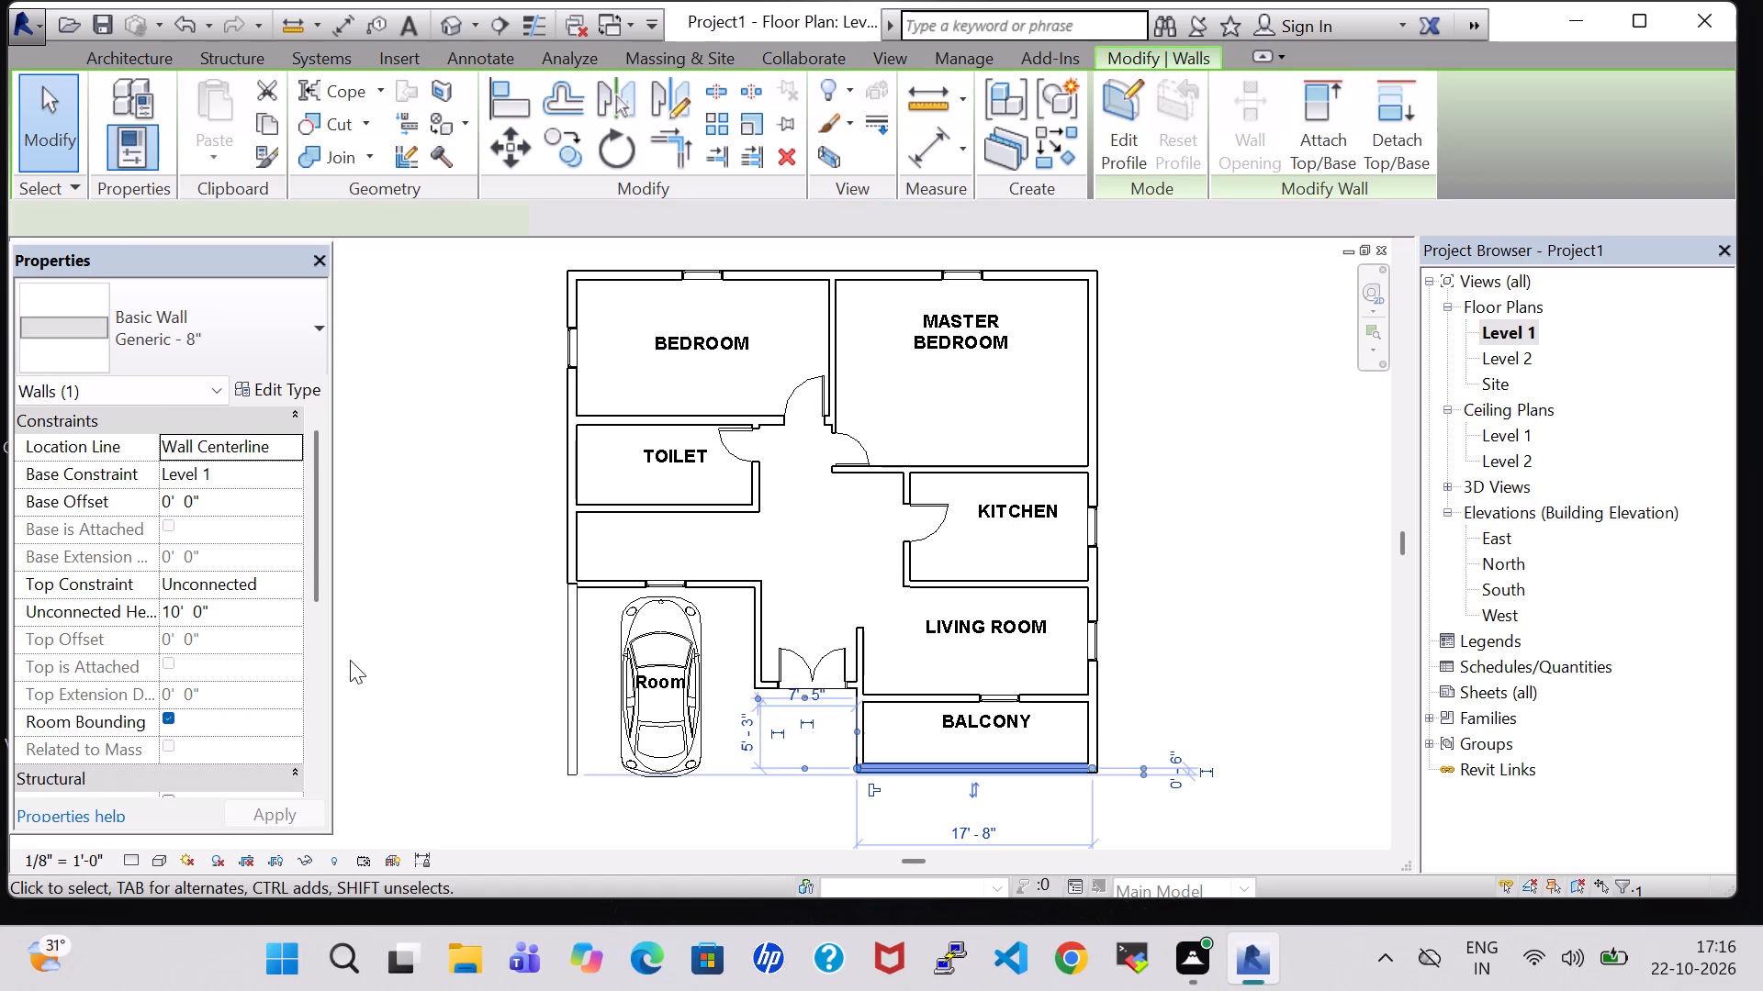
pyautogui.click(181, 616)
pyautogui.press('BackSpace')
pyautogui.press('BackSpace')
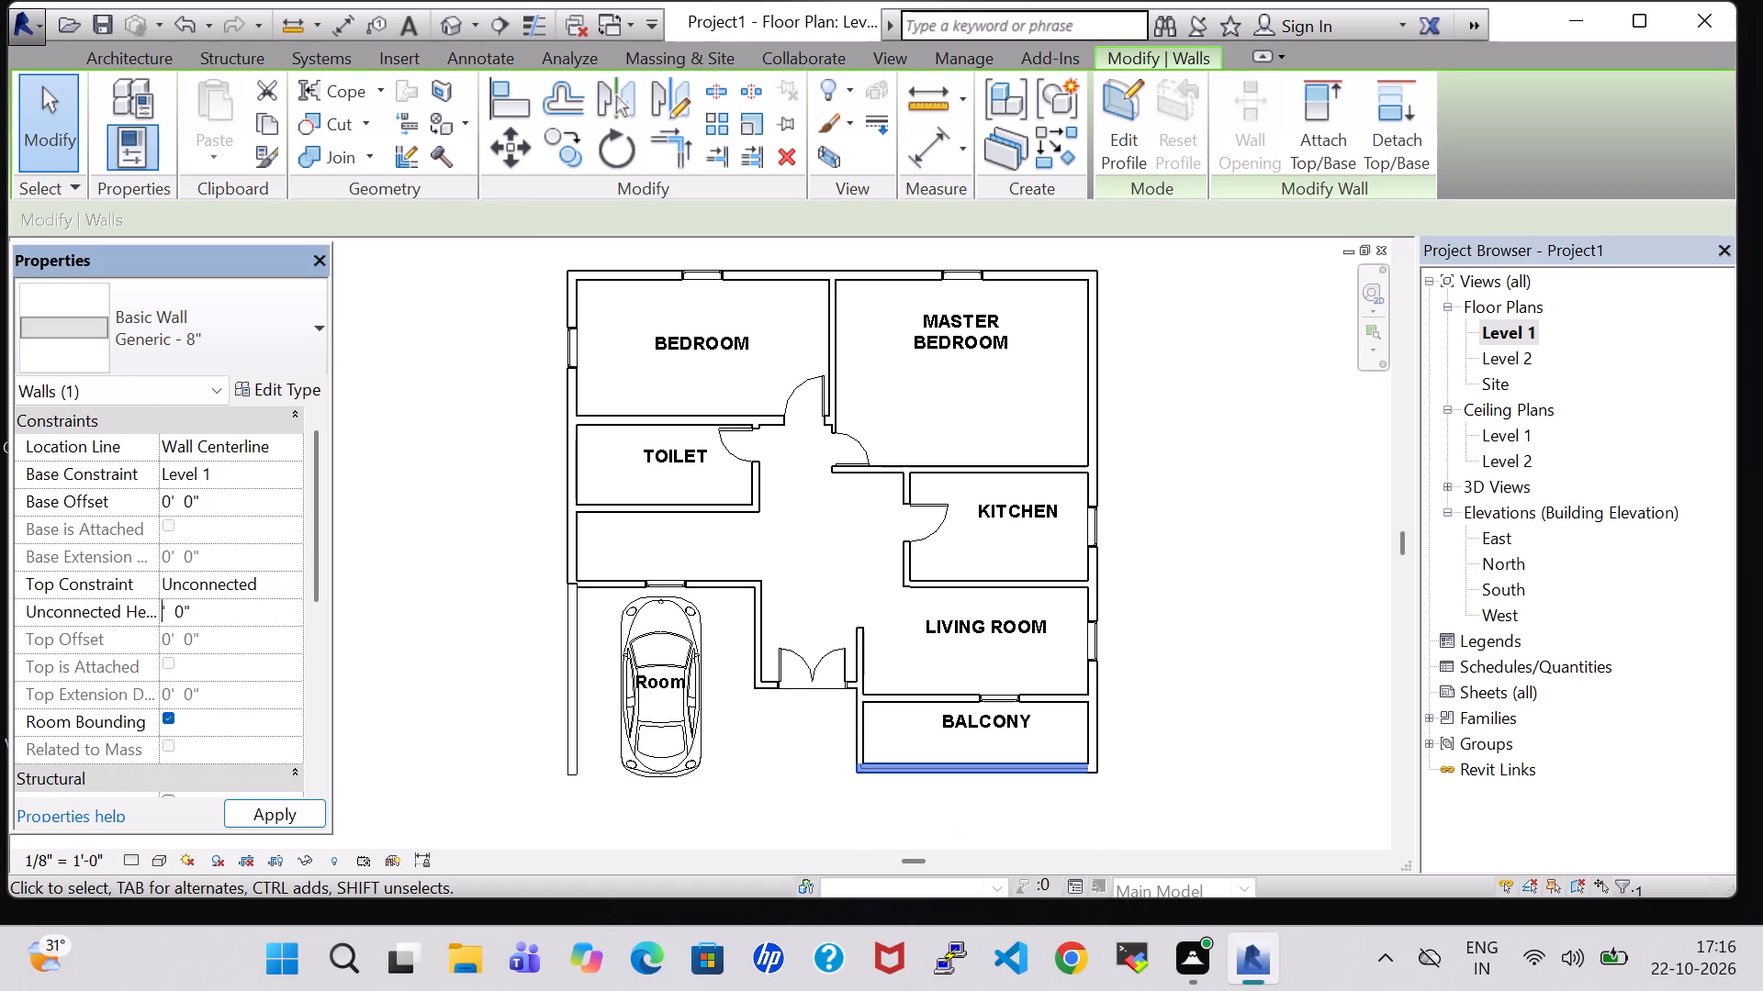
pyautogui.press('5')
pyautogui.press("'")
pyautogui.press('BackSpace')
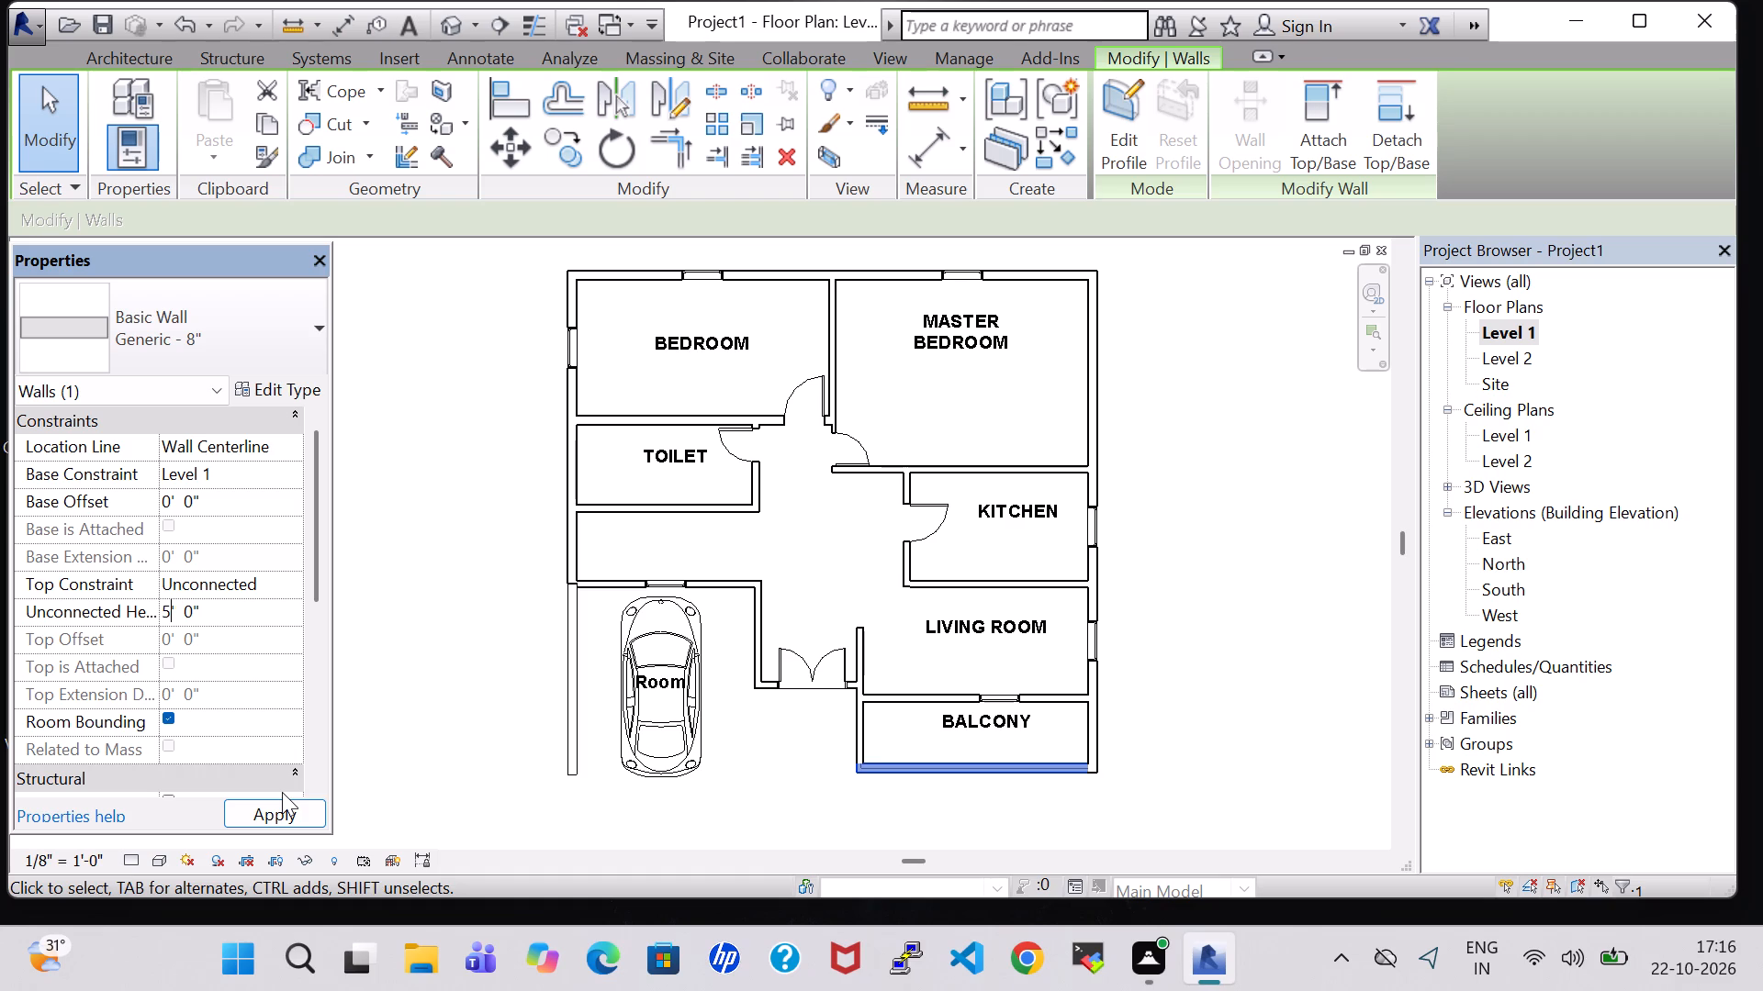
pyautogui.click(295, 815)
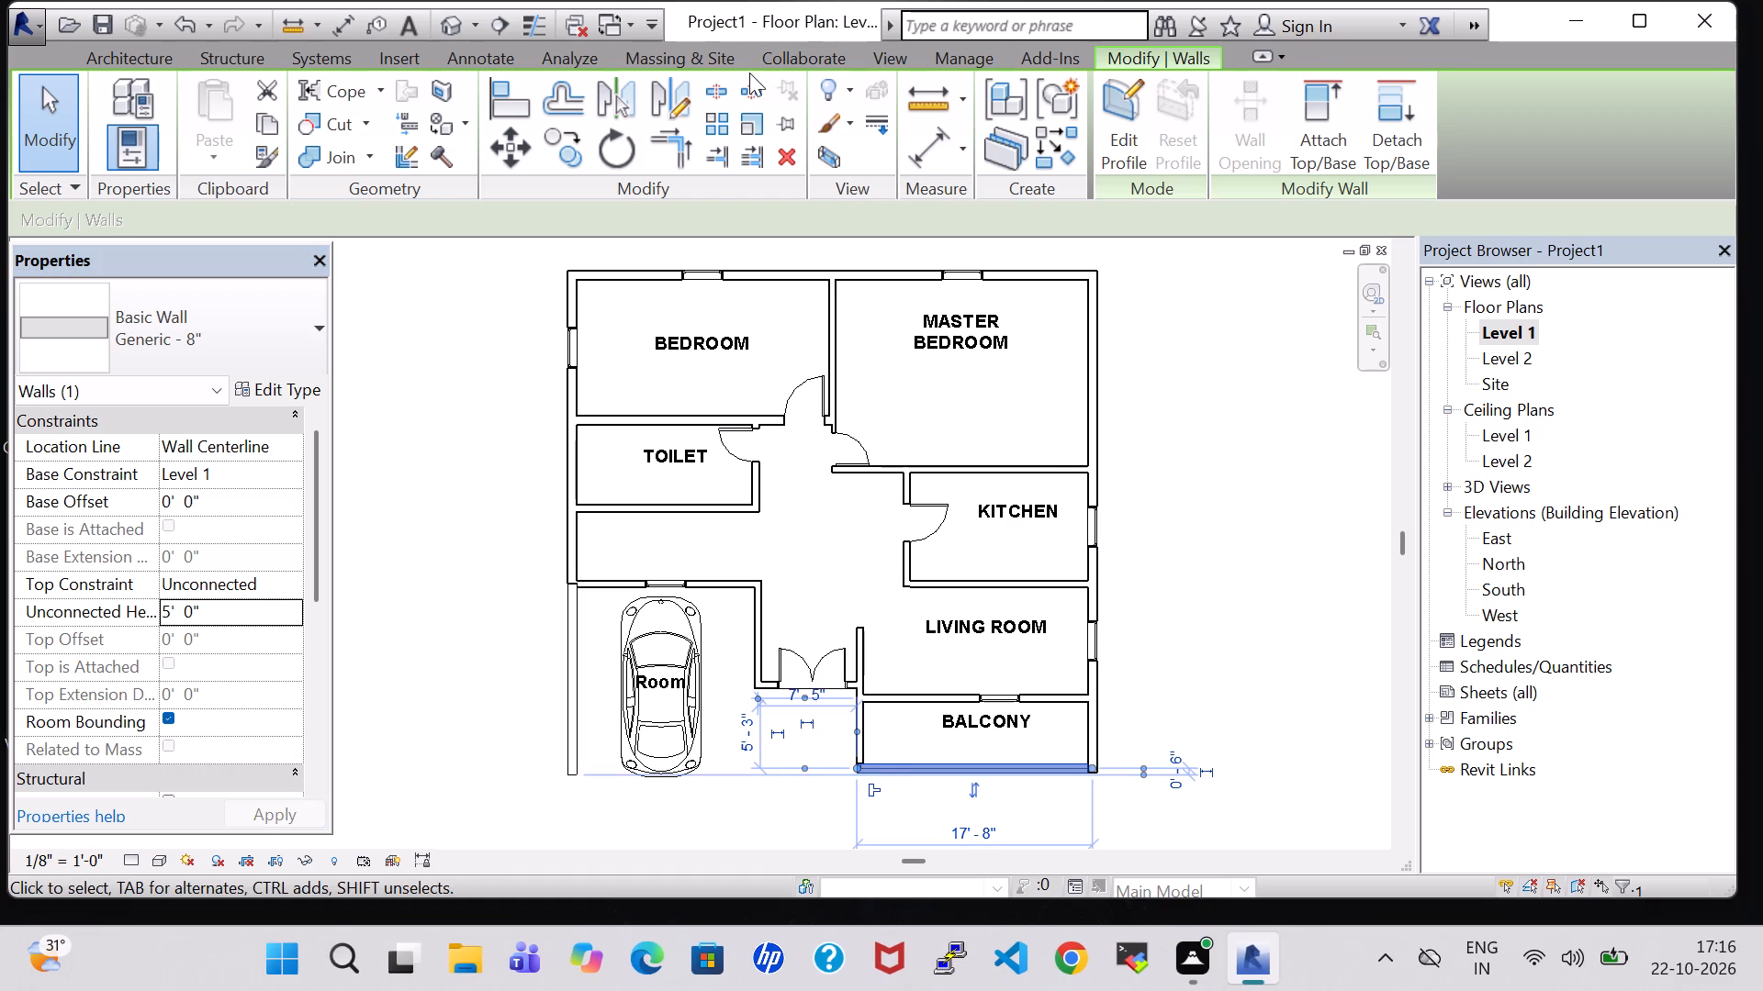
pyautogui.click(447, 26)
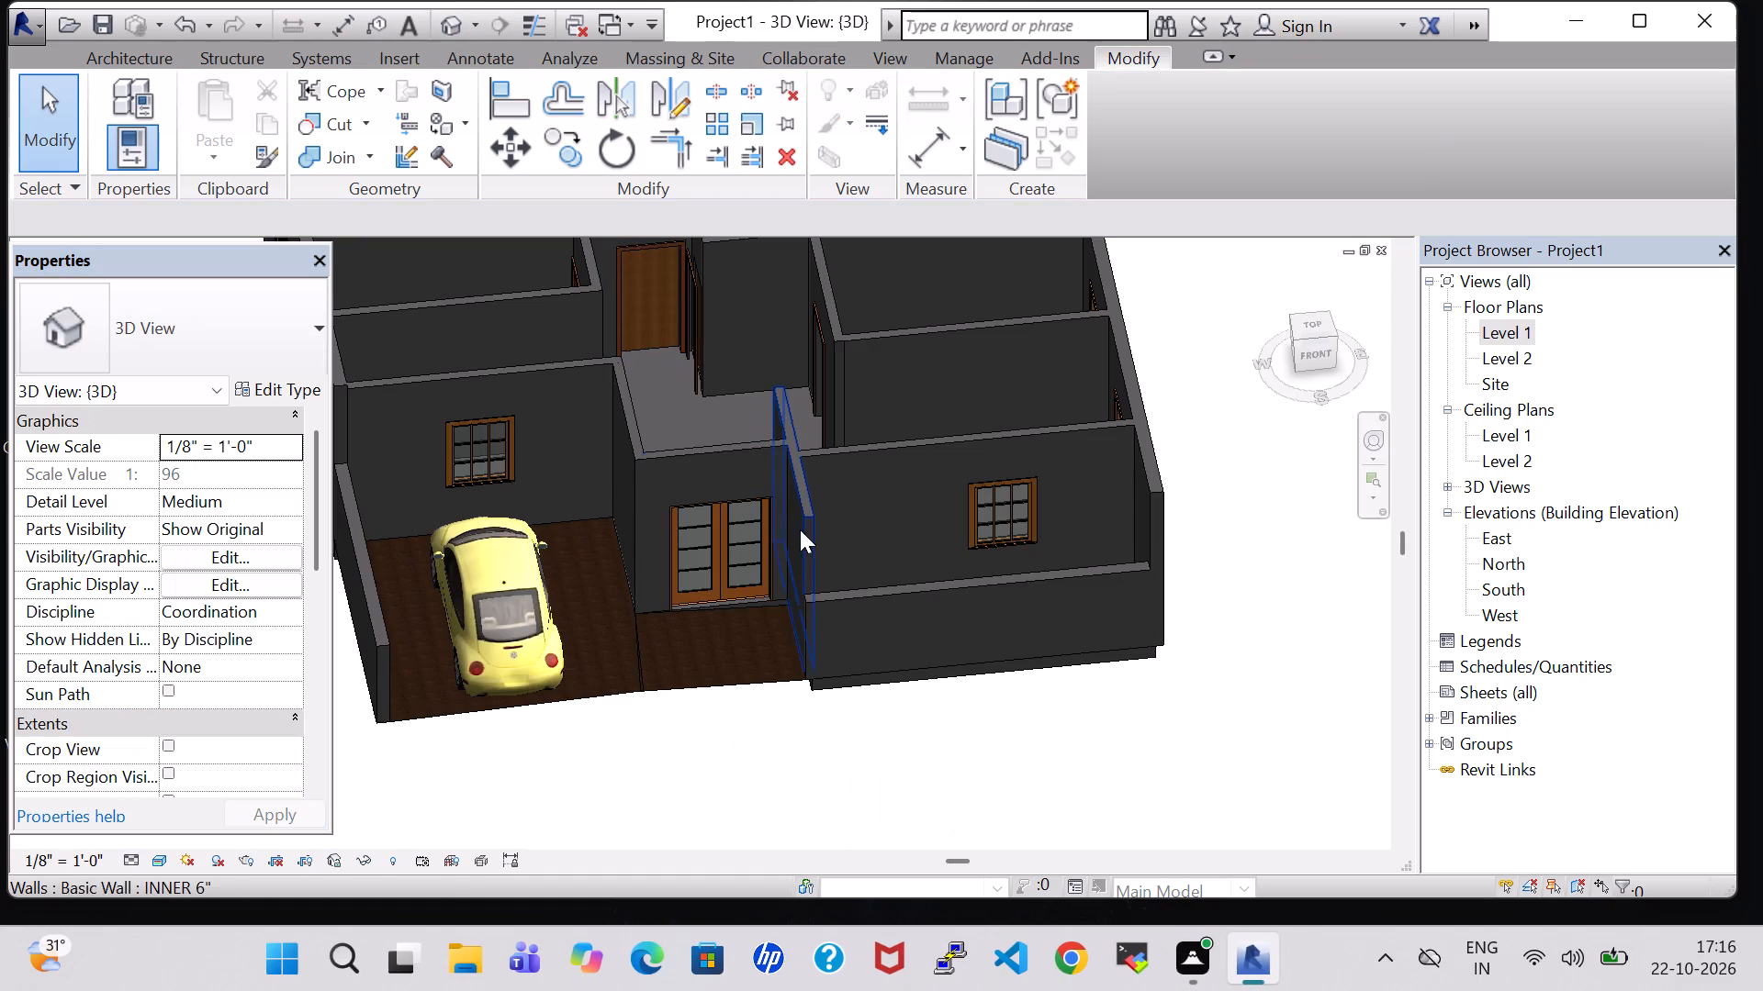
# Return to the Level 1 plan and split the inner 6" entry-side wall where the living room meets the balcony, without a gap.
pyautogui.doubleClick(1506, 343)
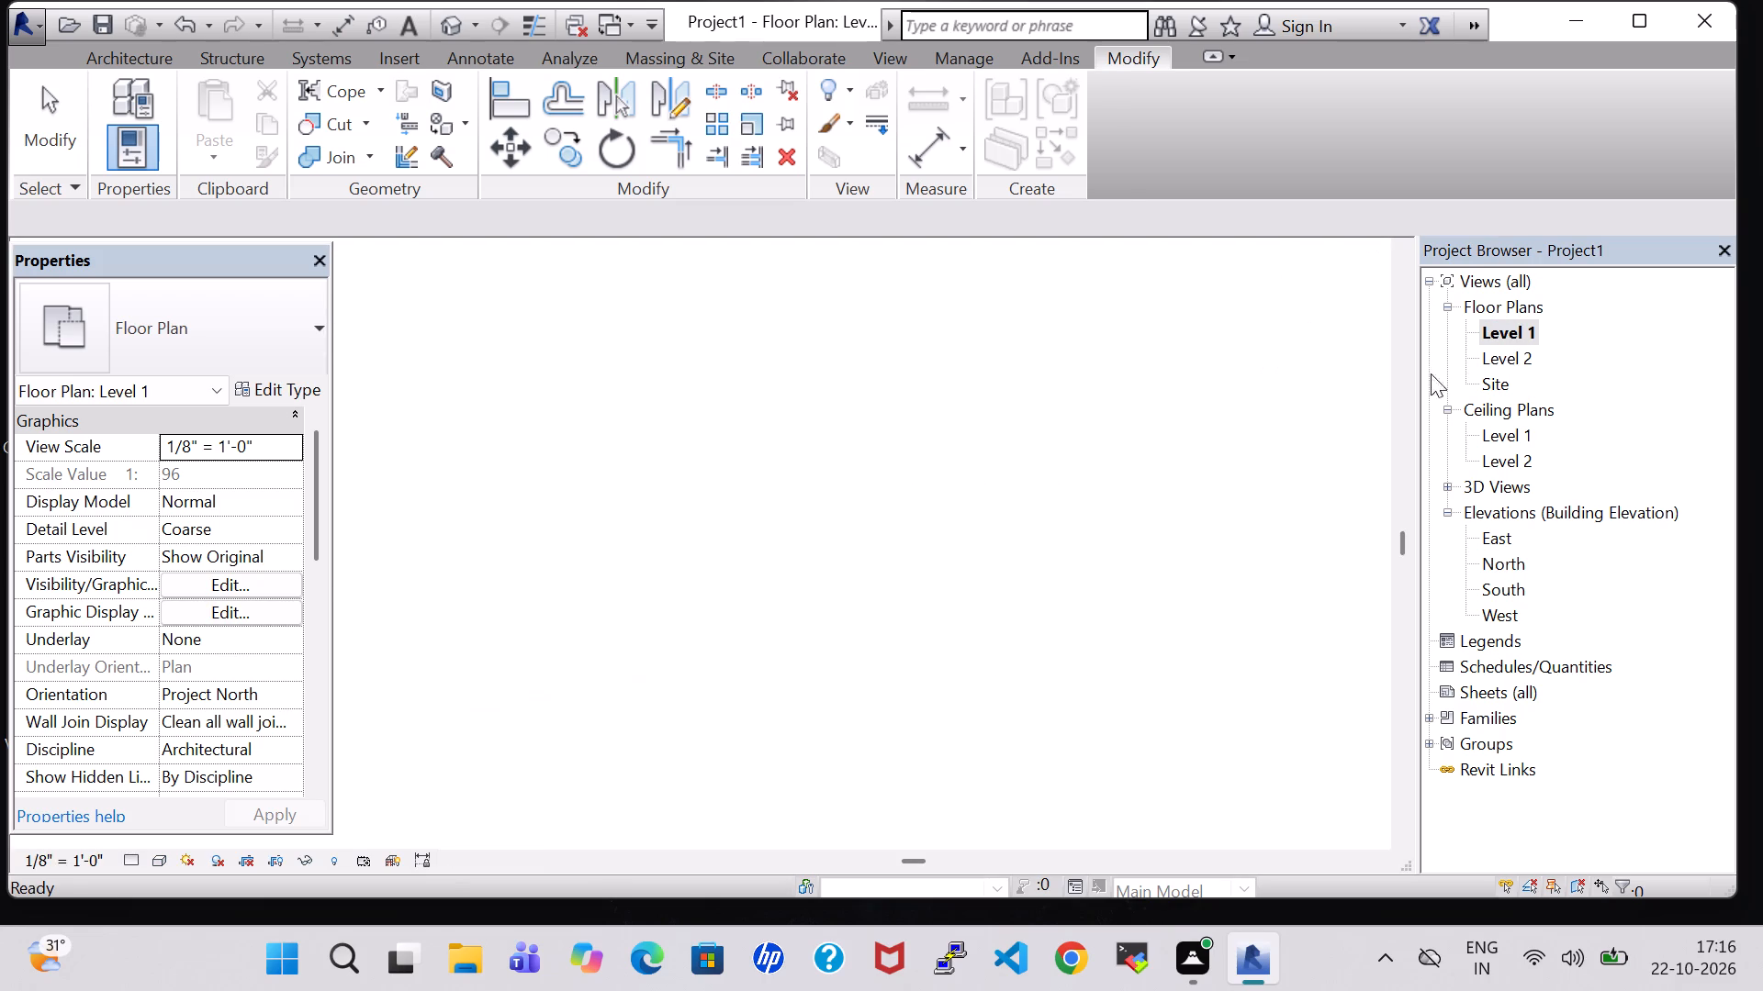
pyautogui.click(862, 728)
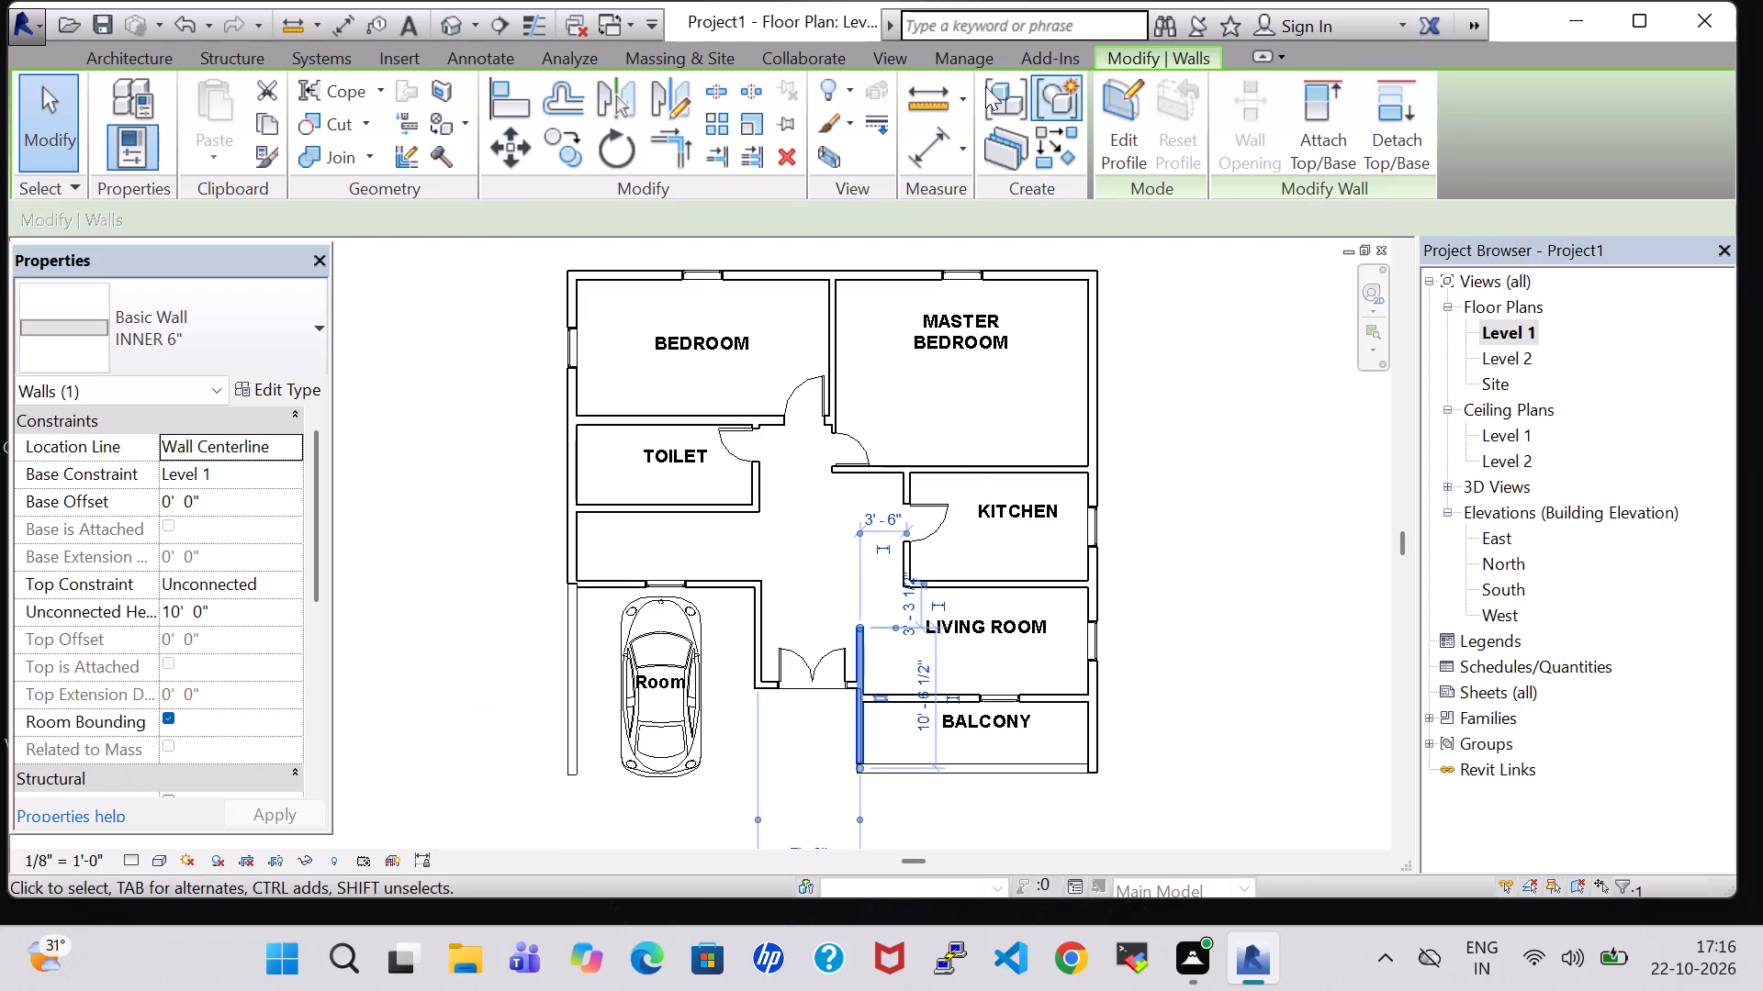
pyautogui.click(728, 83)
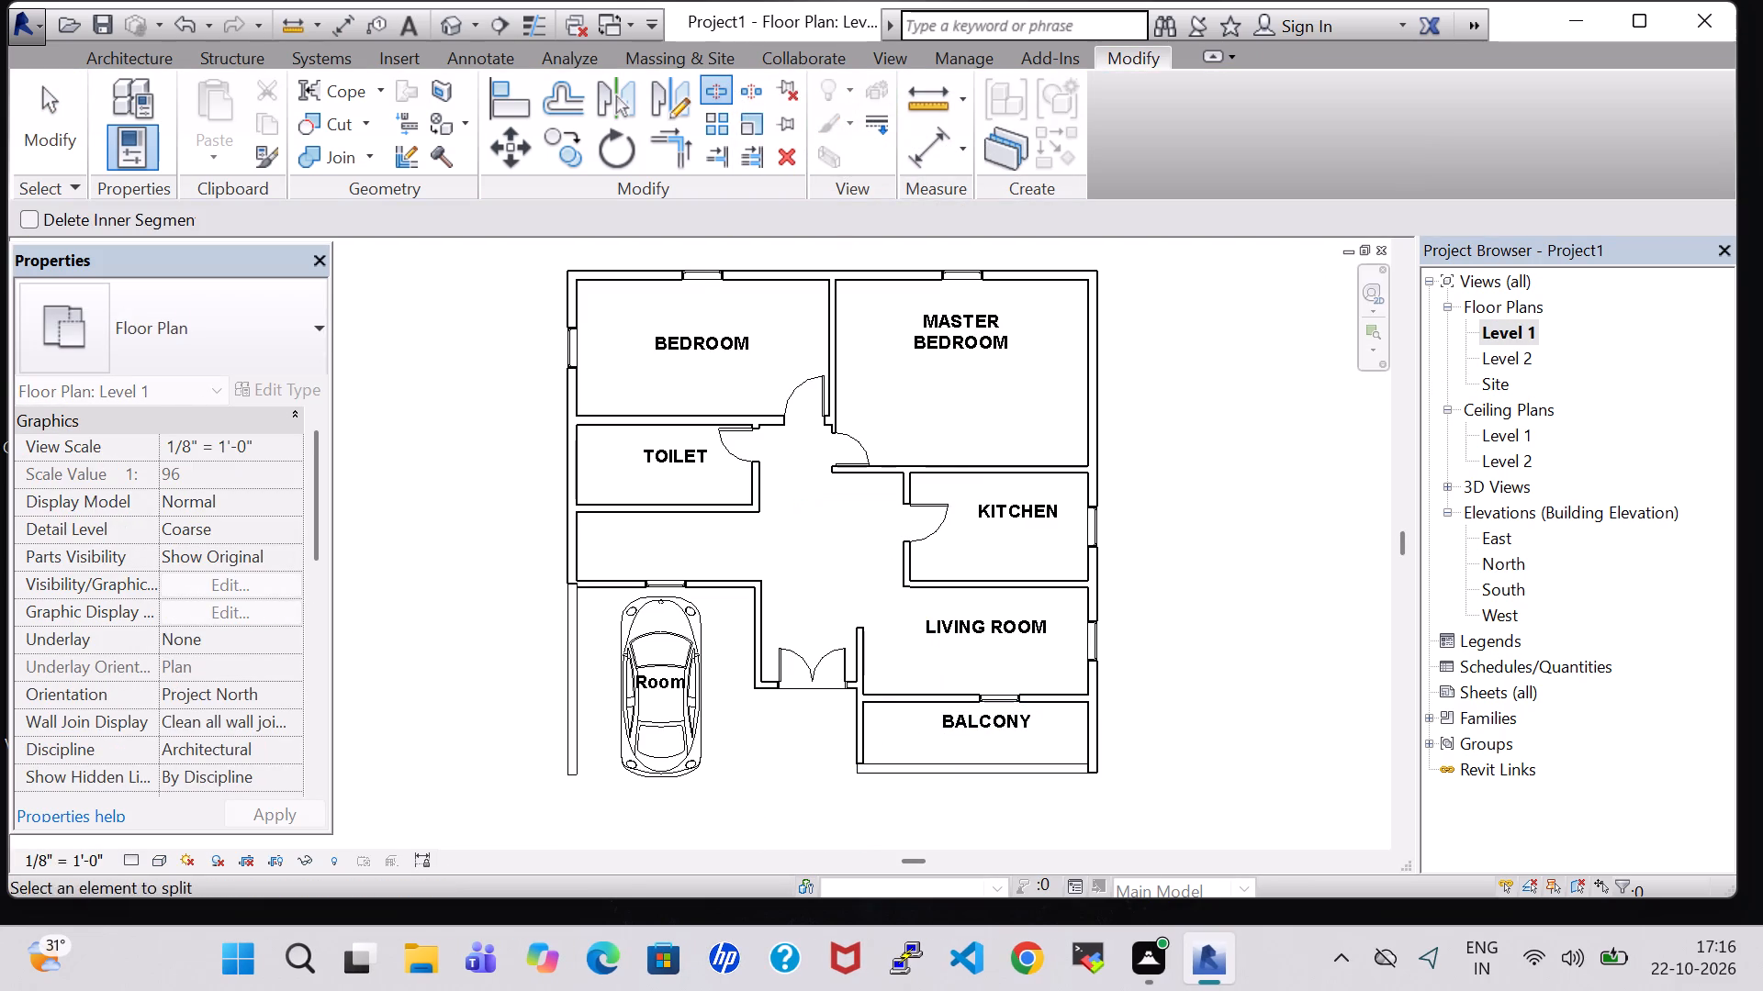
pyautogui.click(857, 696)
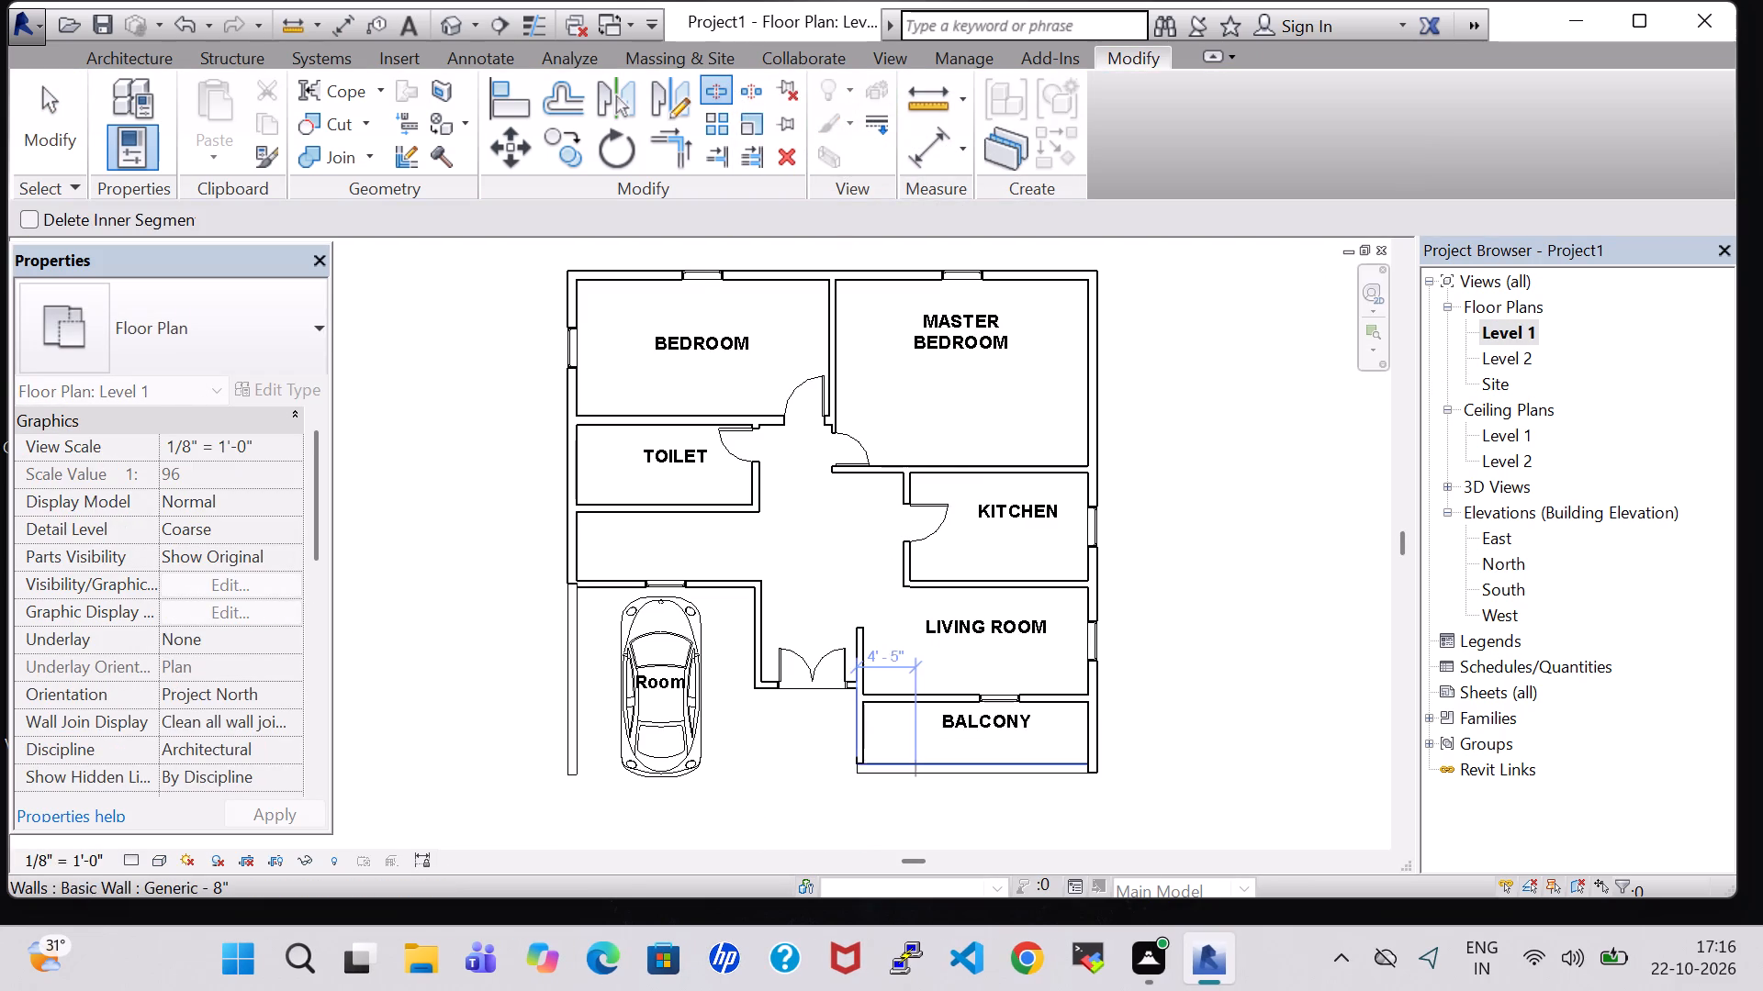
pyautogui.press('Escape')
pyautogui.press('Escape')
# Delete the split-off inner 6" wall on the balcony's entry side and check the balcony in the 3D view.
pyautogui.click(863, 739)
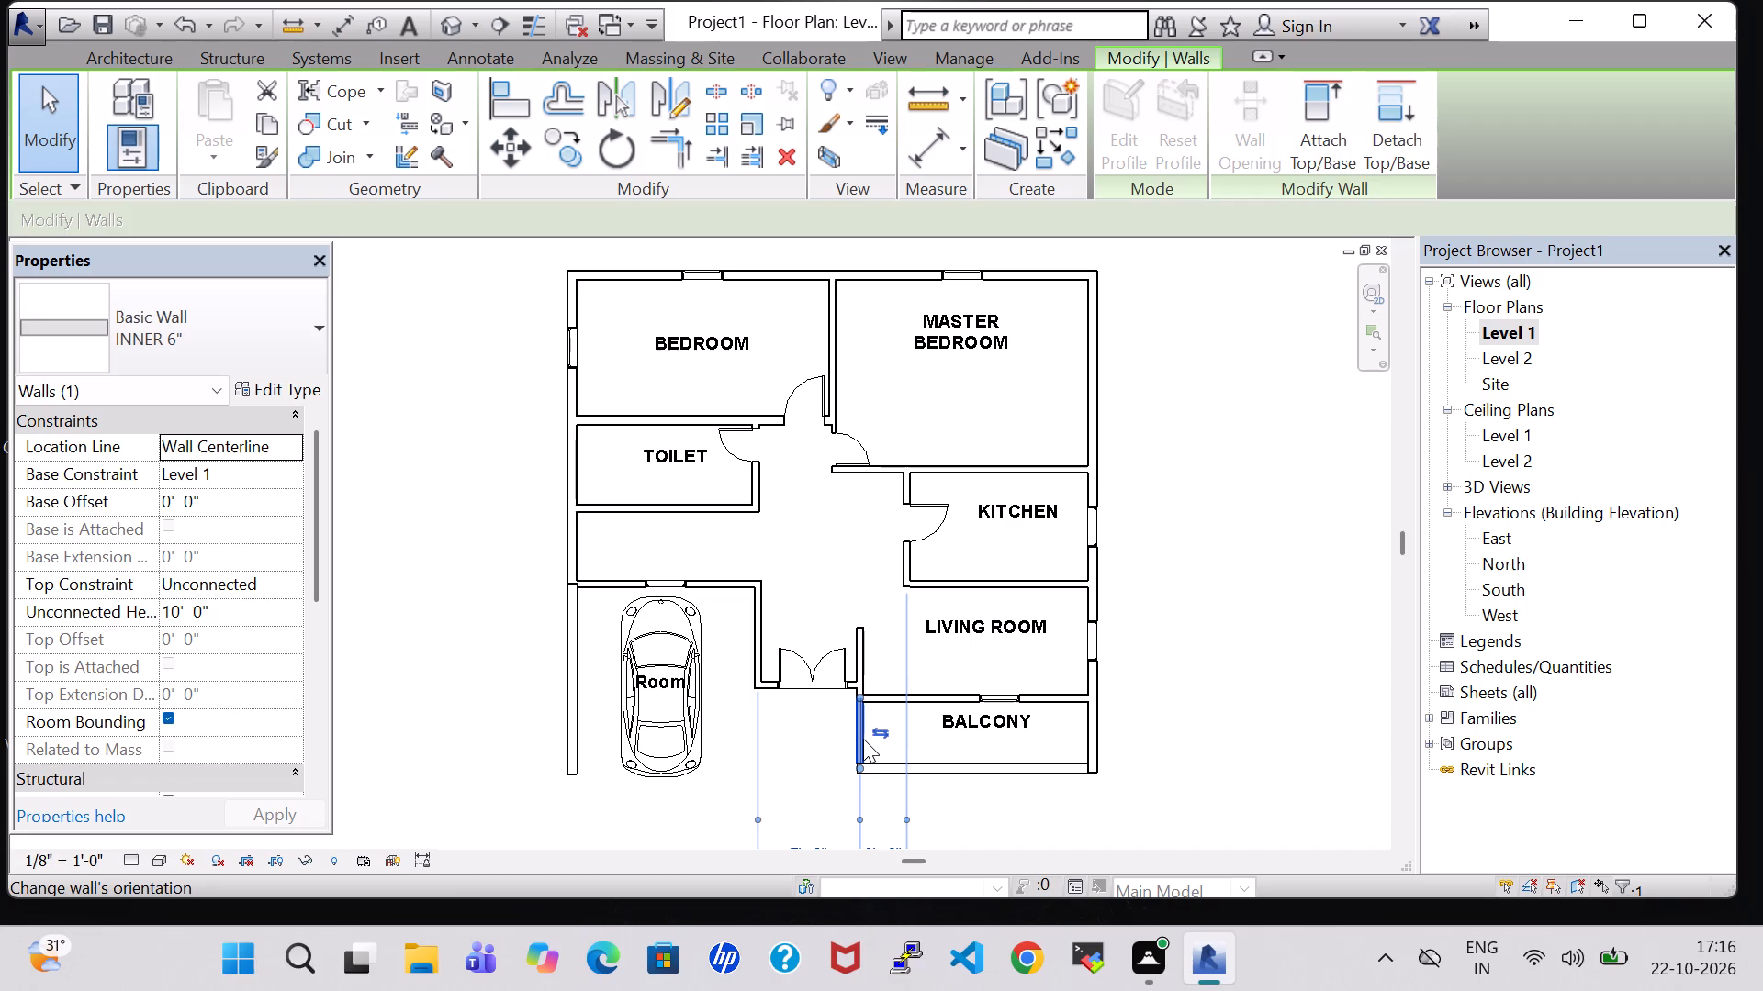
pyautogui.press('Delete')
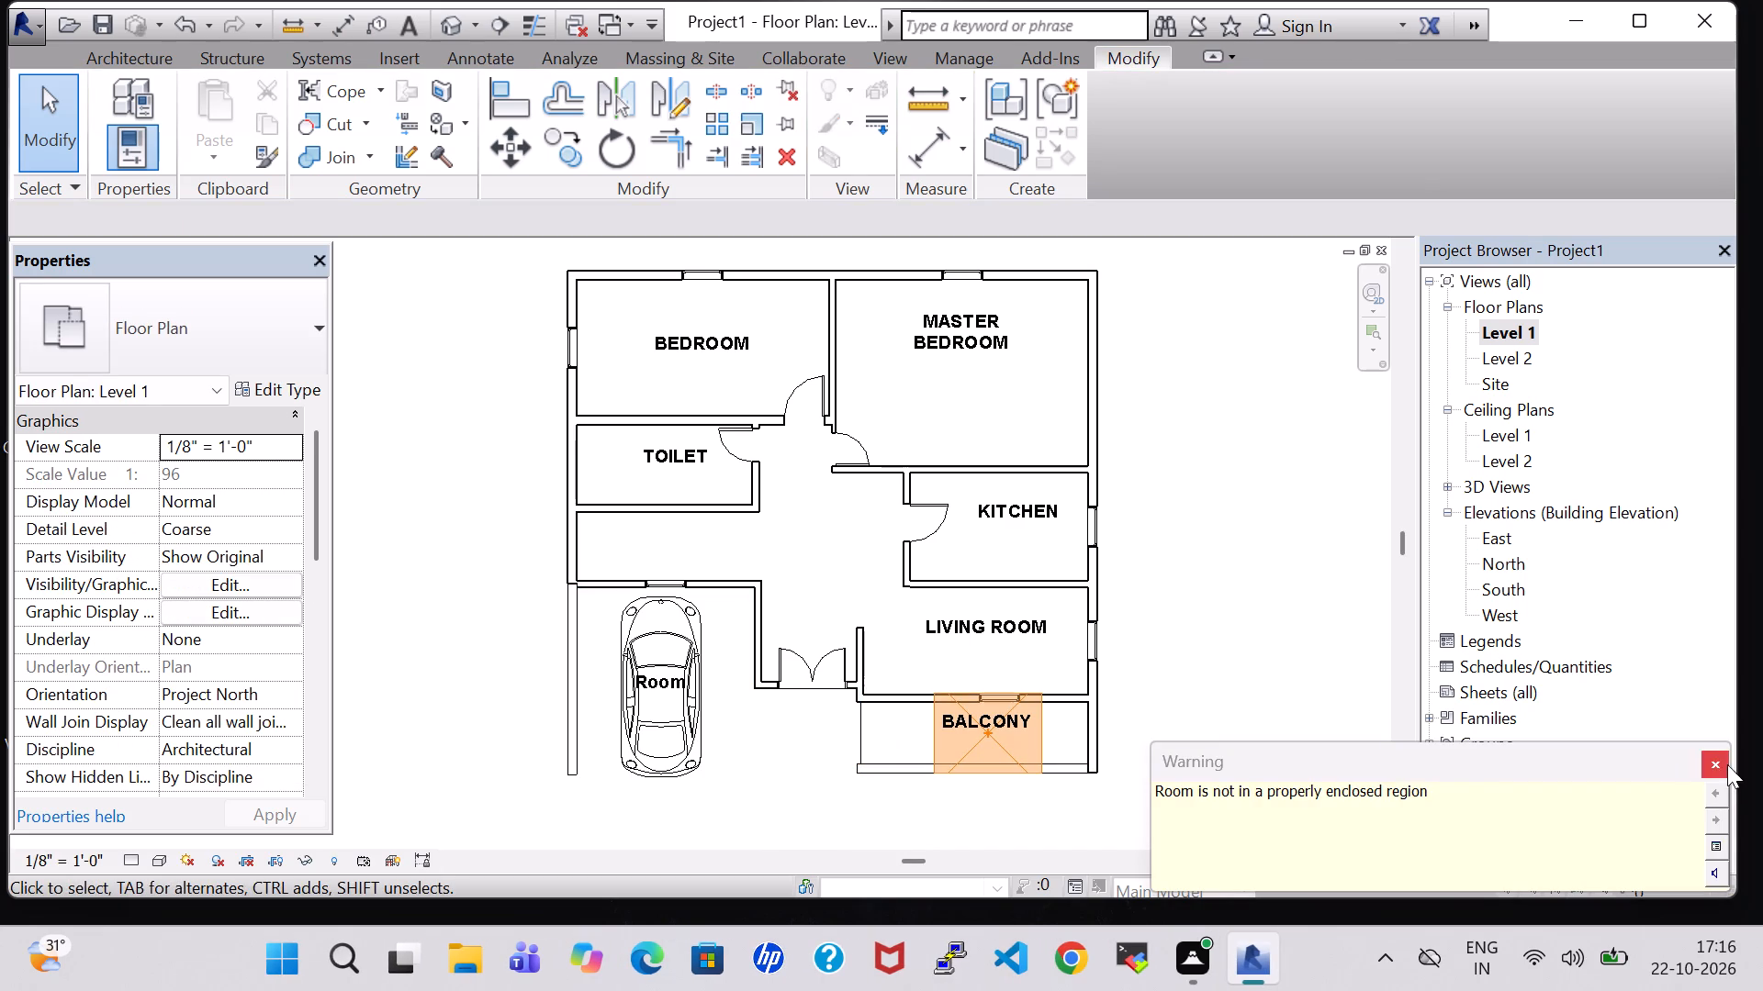
pyautogui.click(1722, 763)
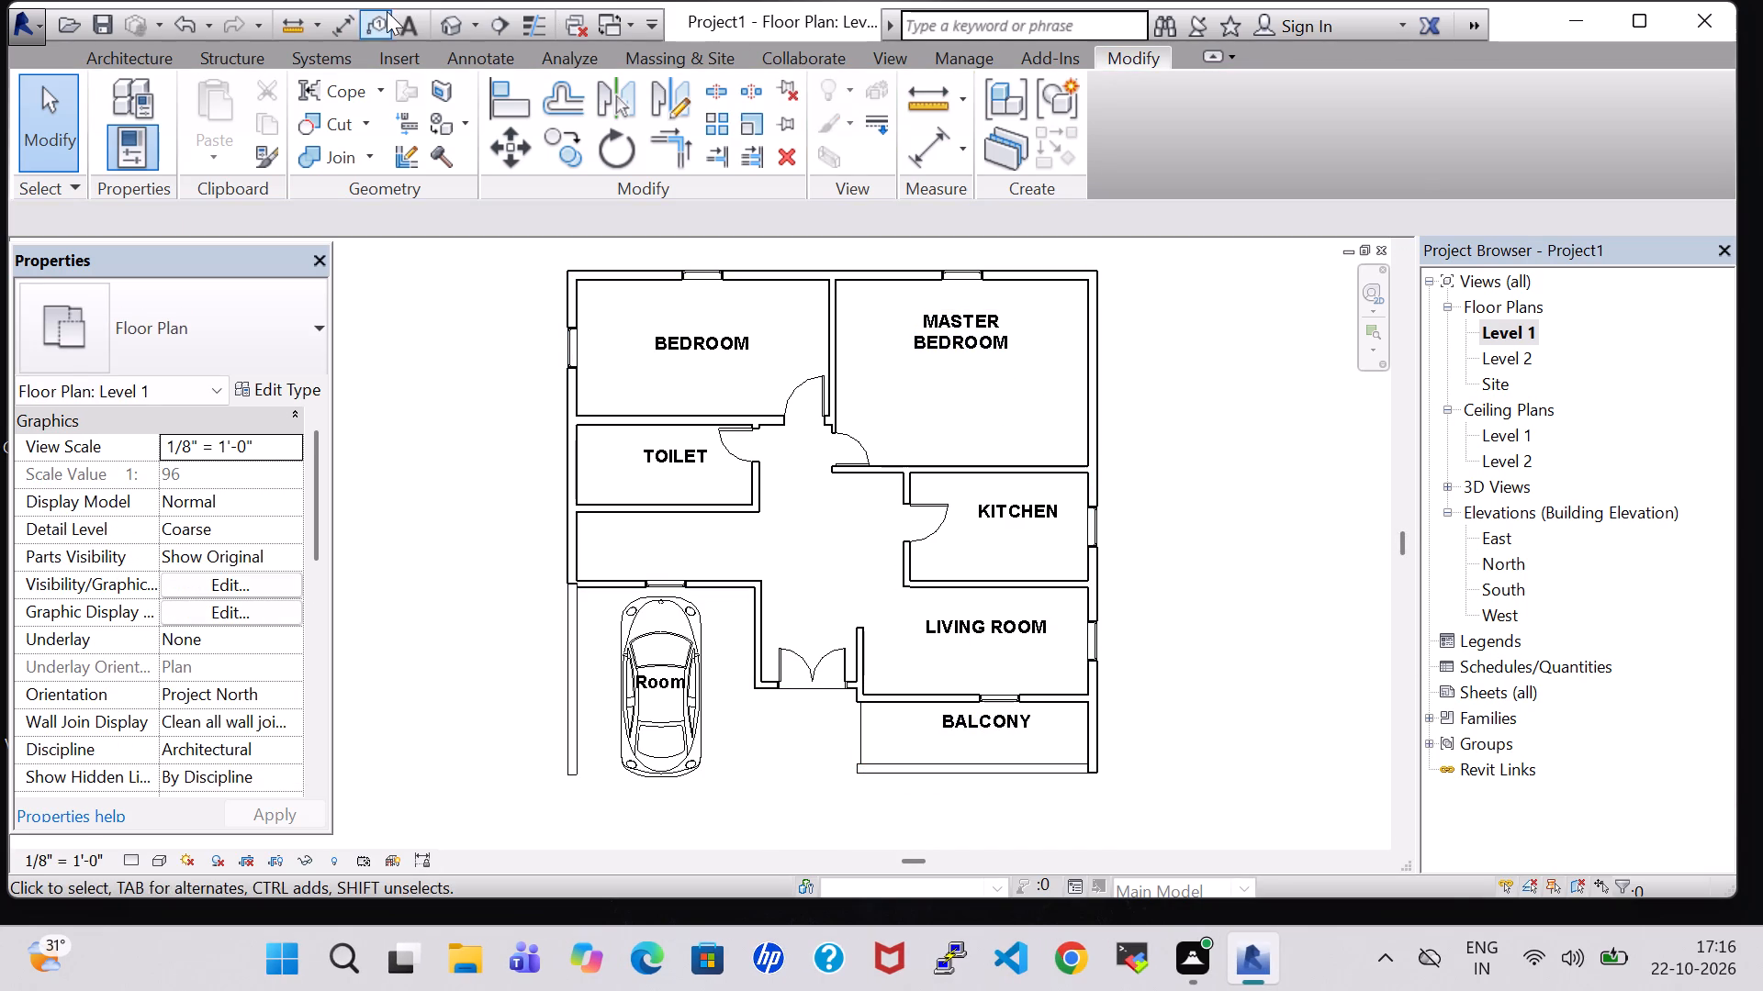
pyautogui.click(447, 26)
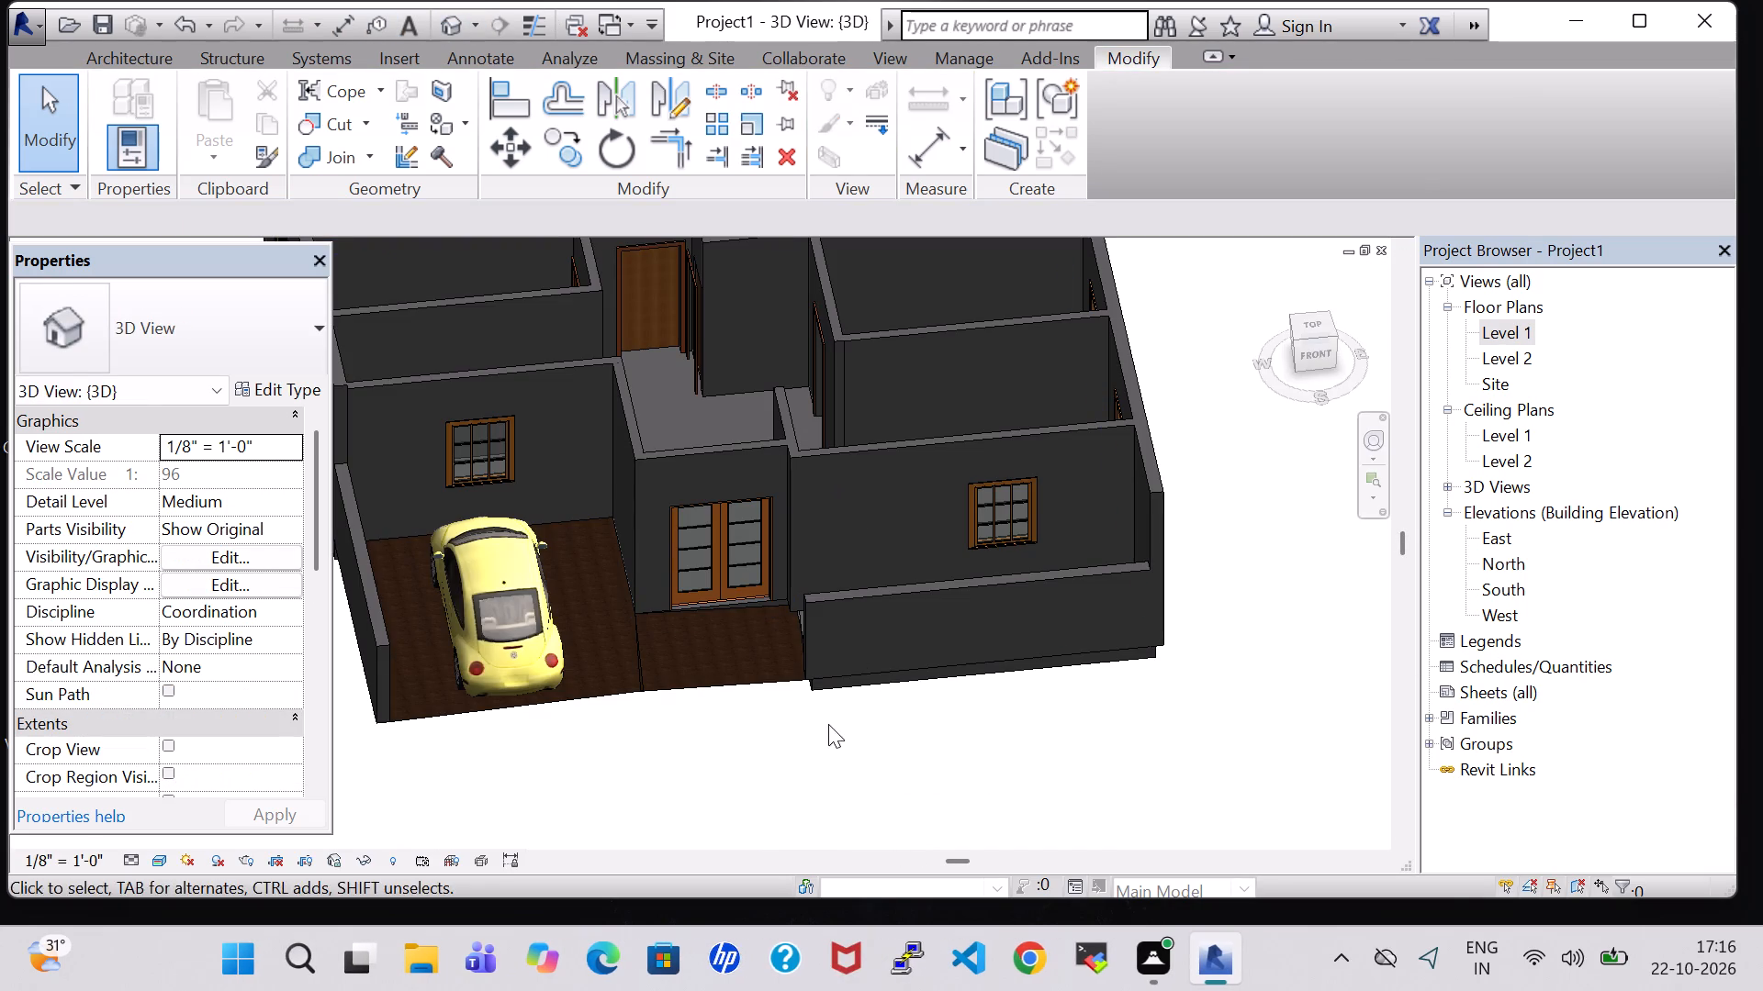
pyautogui.keyDown('shift'); pyautogui.moveTo(821, 724); pyautogui.dragTo(1005, 750, button='middle'); pyautogui.keyUp('shift')
pyautogui.keyDown('shift'); pyautogui.scroll(1, 870, 735); pyautogui.keyUp('shift')
pyautogui.moveTo(1072, 624); pyautogui.dragTo(1074, 532, button='middle')
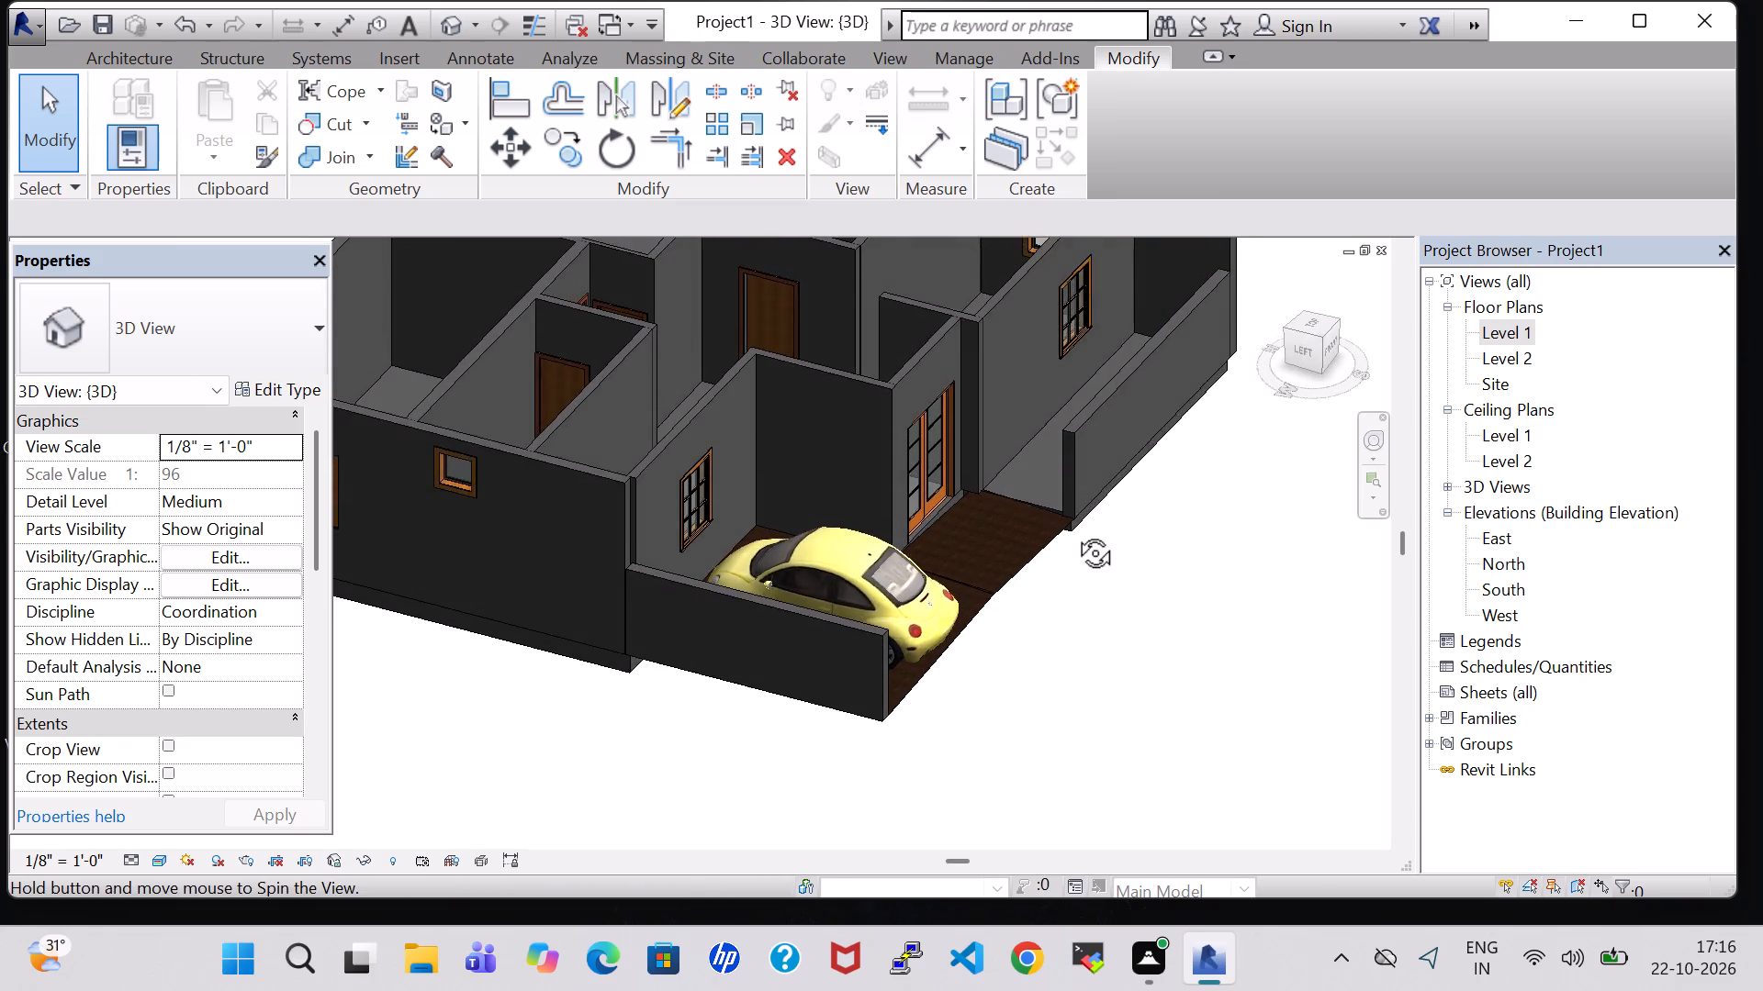
pyautogui.moveTo(1074, 532); pyautogui.dragTo(870, 477, button='middle')
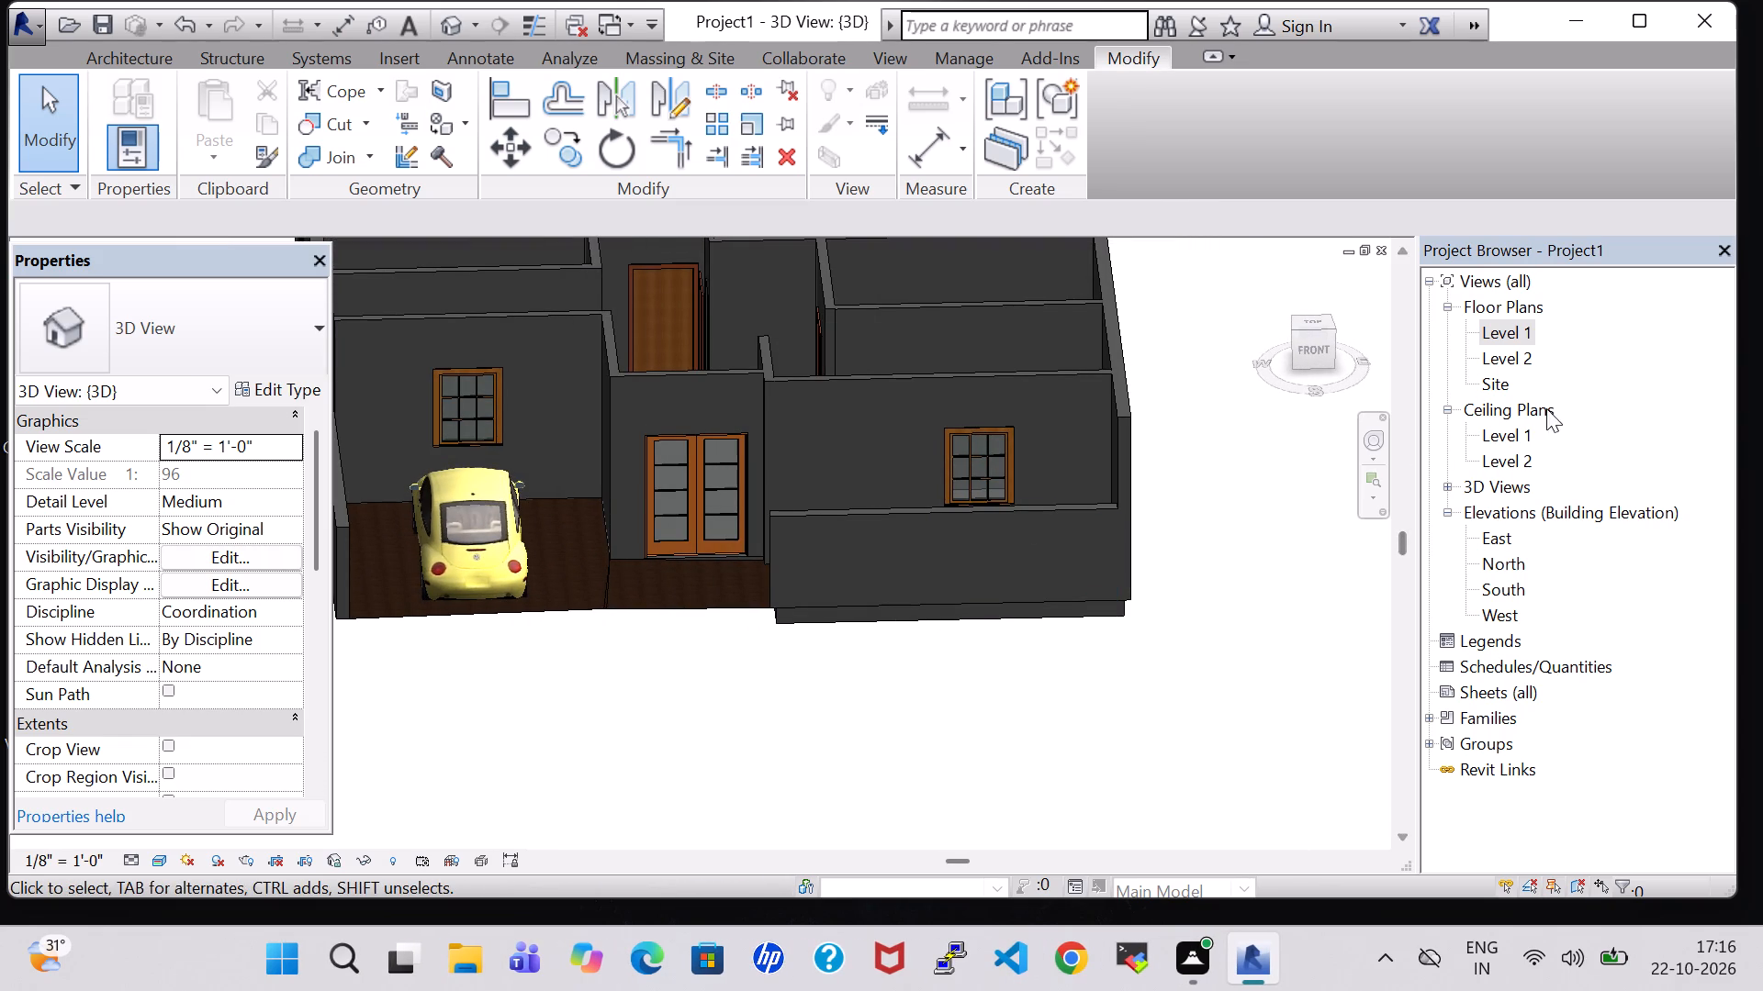
# Return to the Level 1 plan and split the outer 8" wall with a 0' 1" joint gap where the living room meets the balcony.
pyautogui.click(1495, 334)
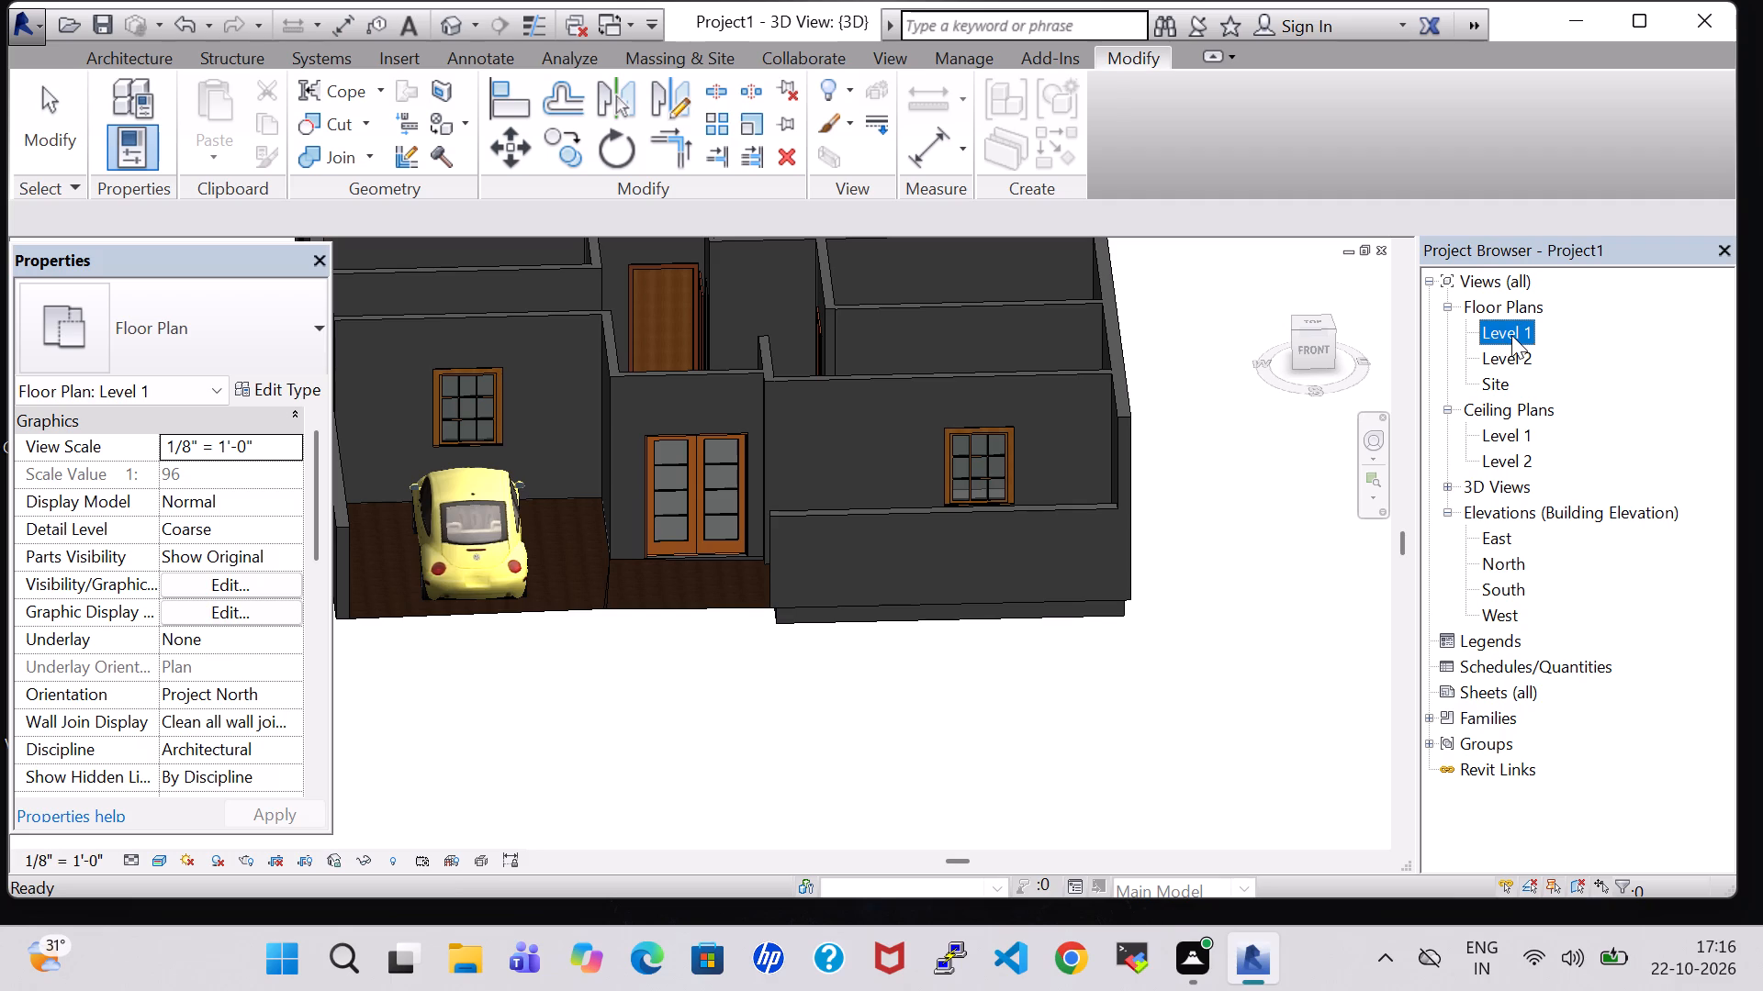
pyautogui.doubleClick(1511, 335)
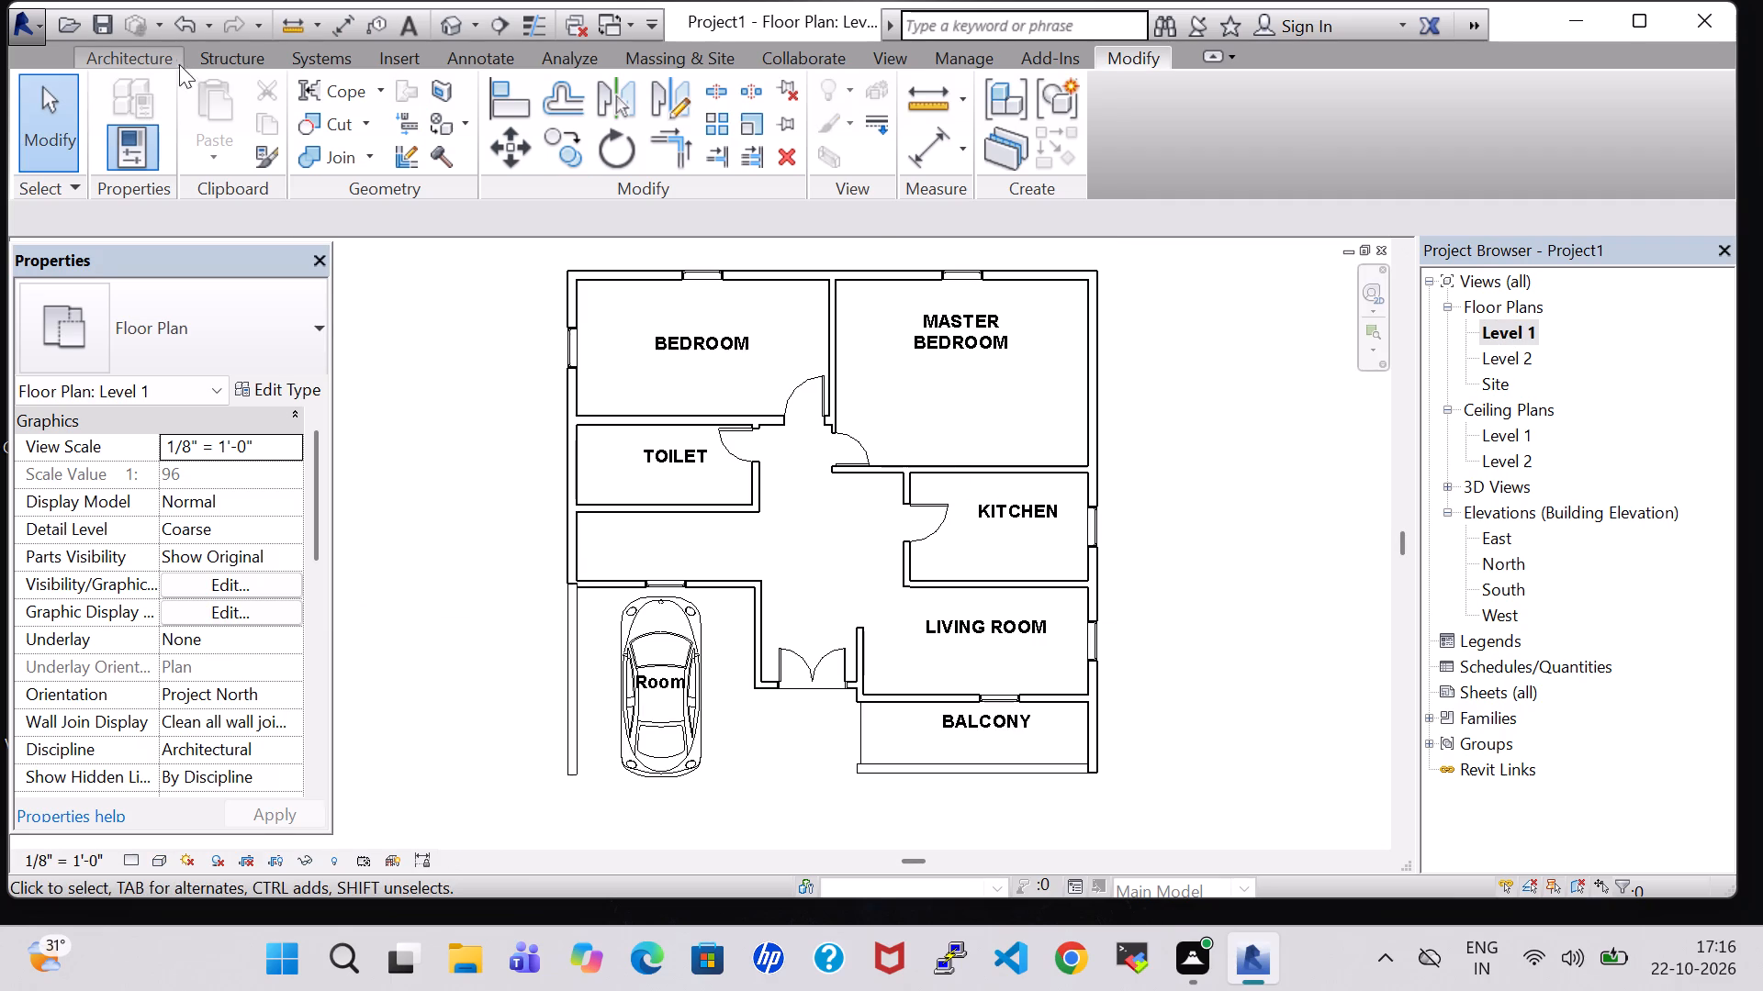
pyautogui.click(758, 90)
pyautogui.click(1105, 692)
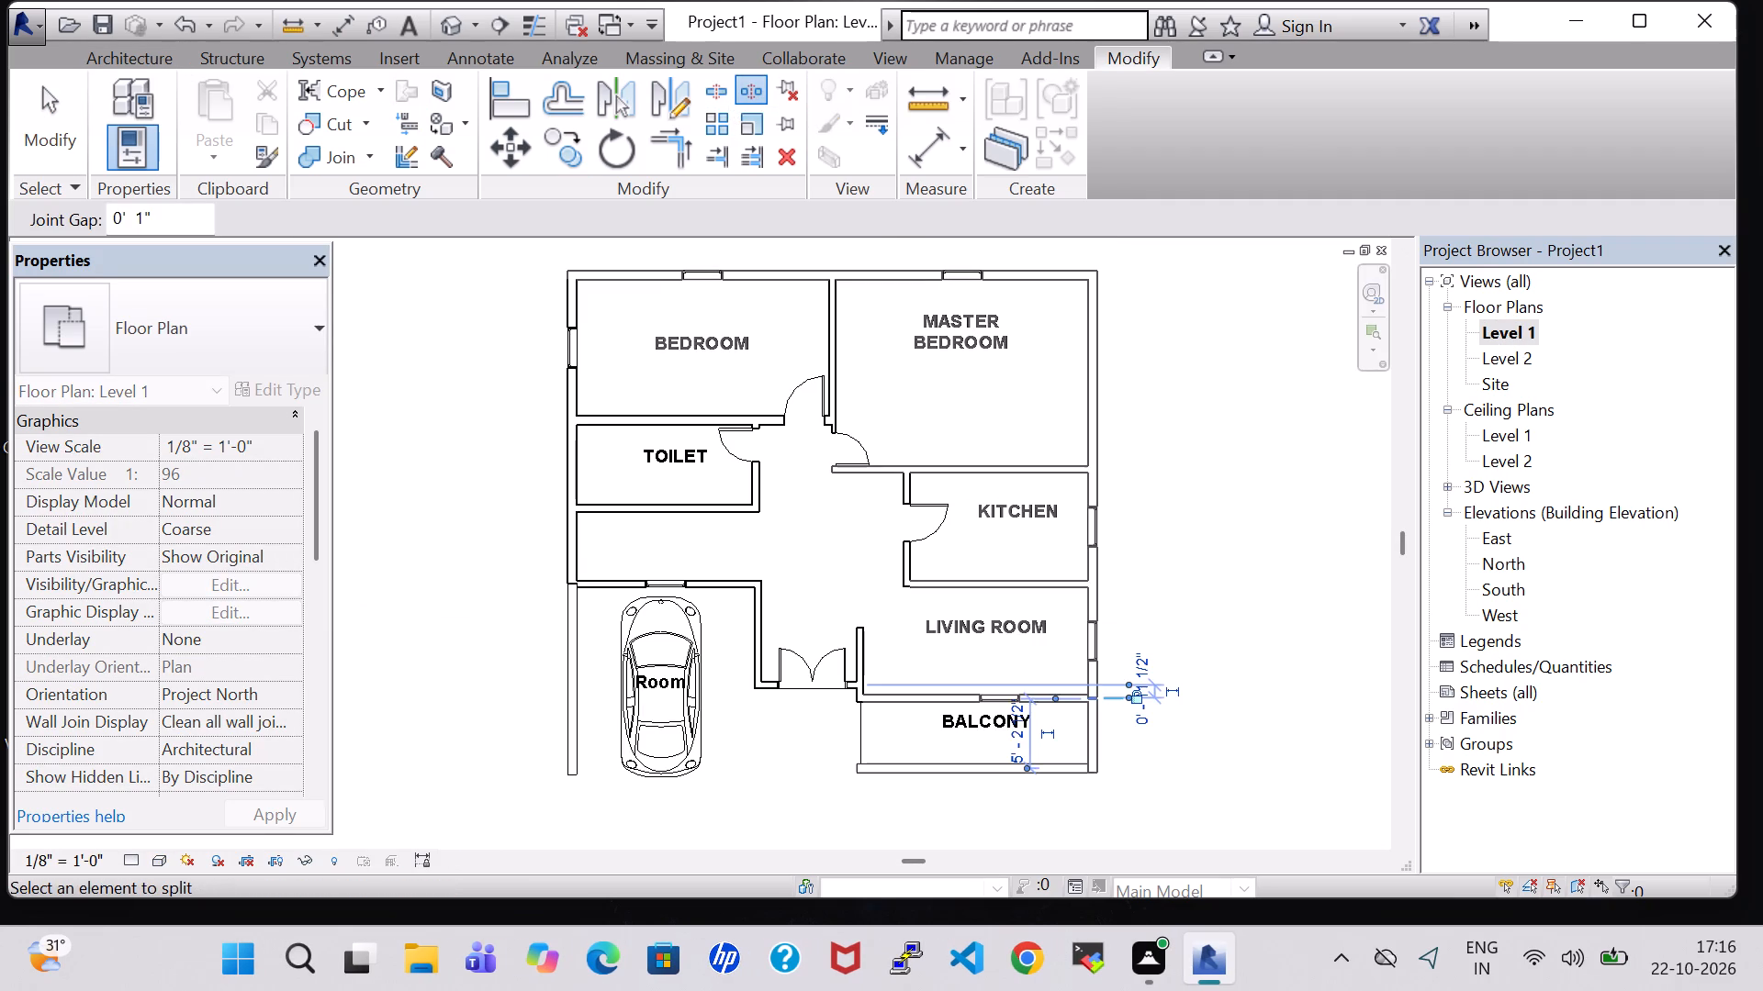
pyautogui.press('Escape')
pyautogui.press('Escape')
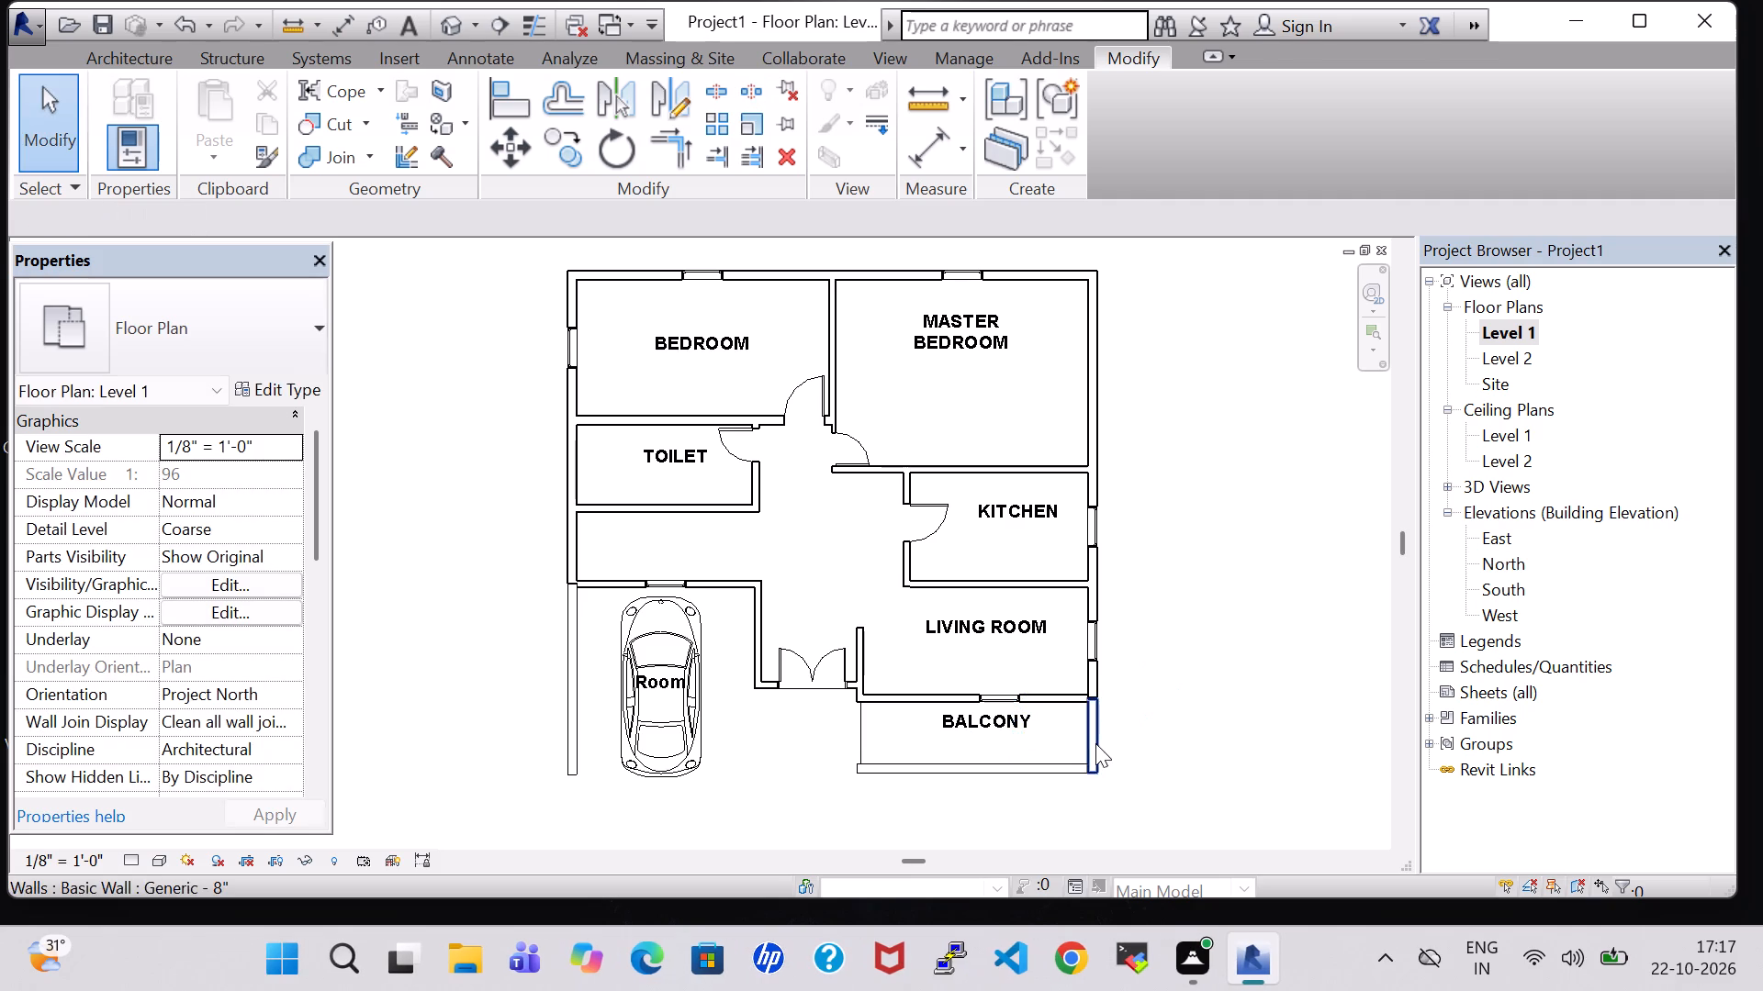
# Set the unconnected height of the split-off outer wall beside the balcony to 5' 0" and check it in the 3D view.
pyautogui.click(1095, 743)
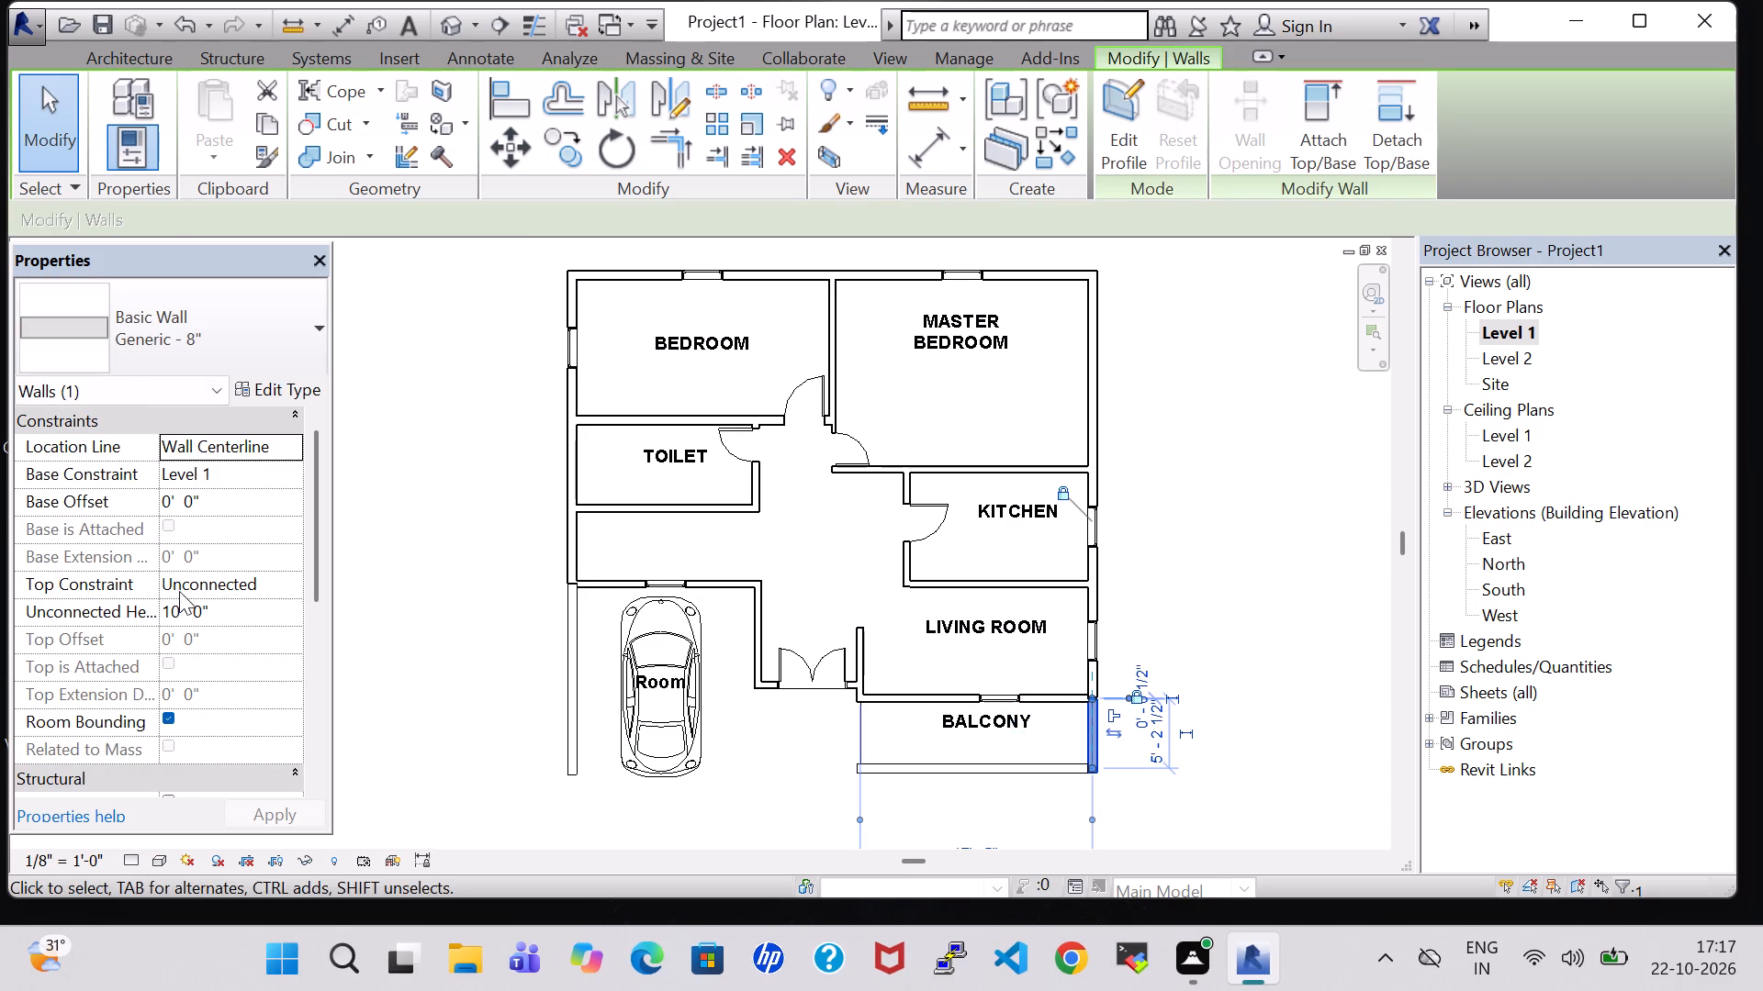
pyautogui.click(179, 606)
pyautogui.press('Right')
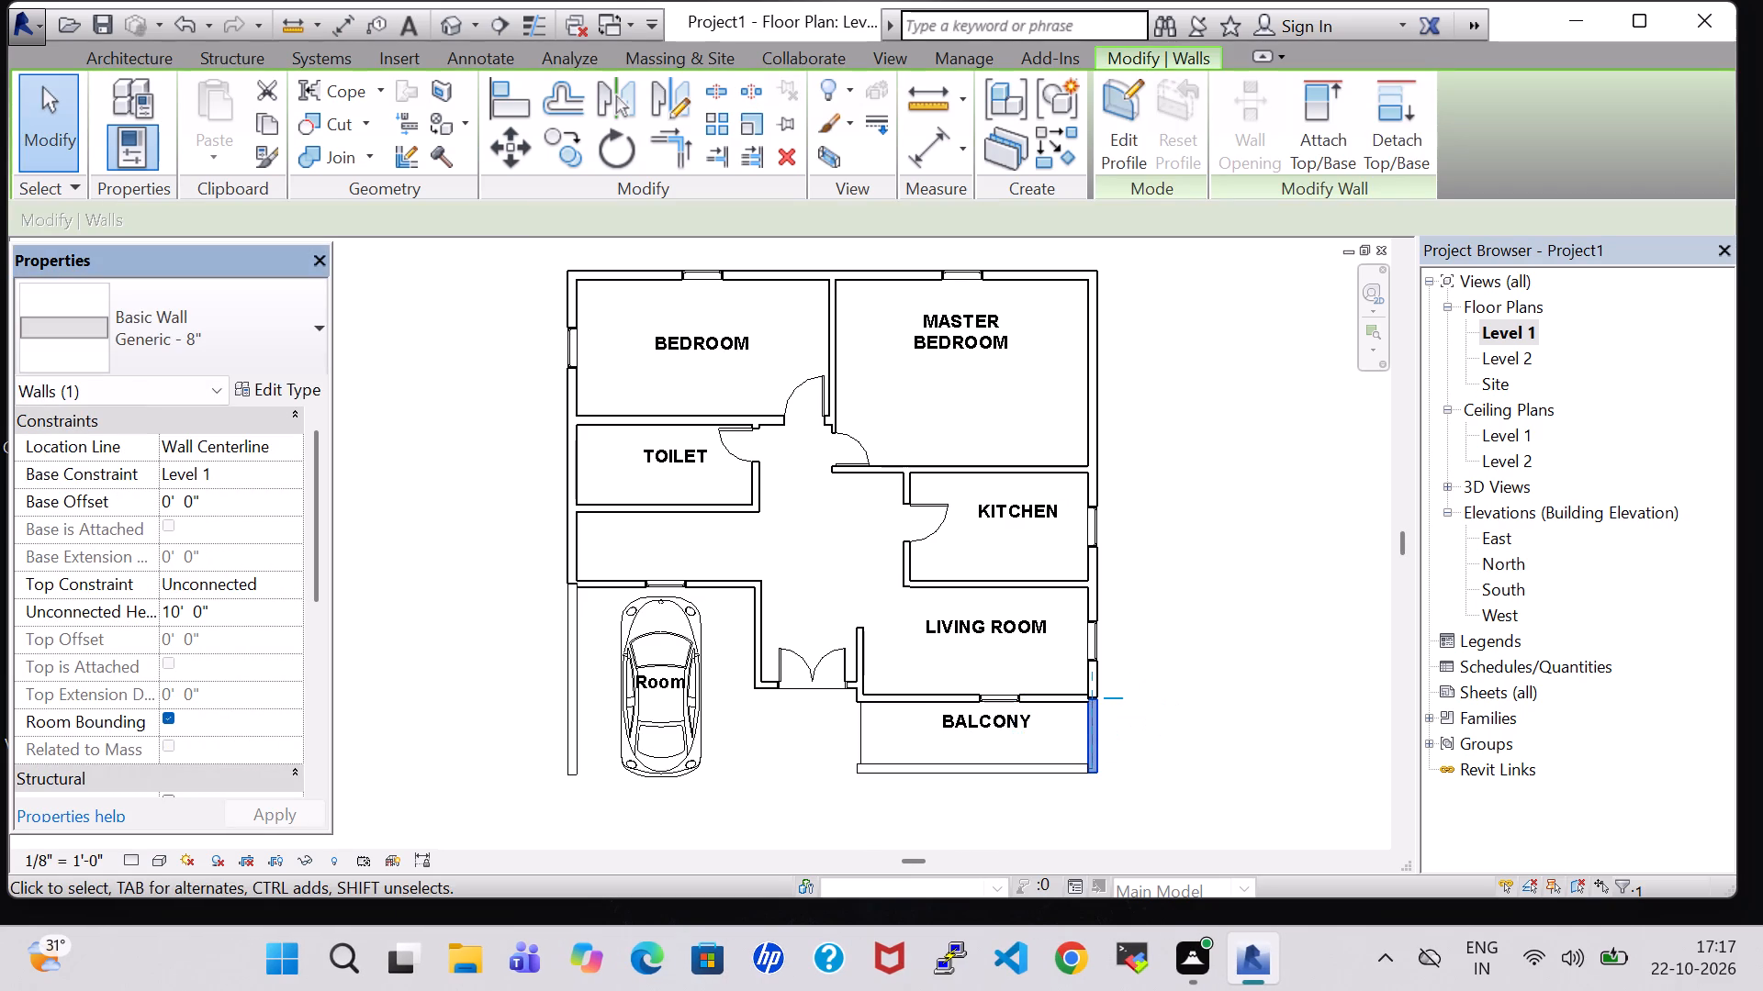
pyautogui.press('BackSpace')
pyautogui.press('BackSpace')
pyautogui.press('5')
pyautogui.click(282, 798)
pyautogui.click(1323, 612)
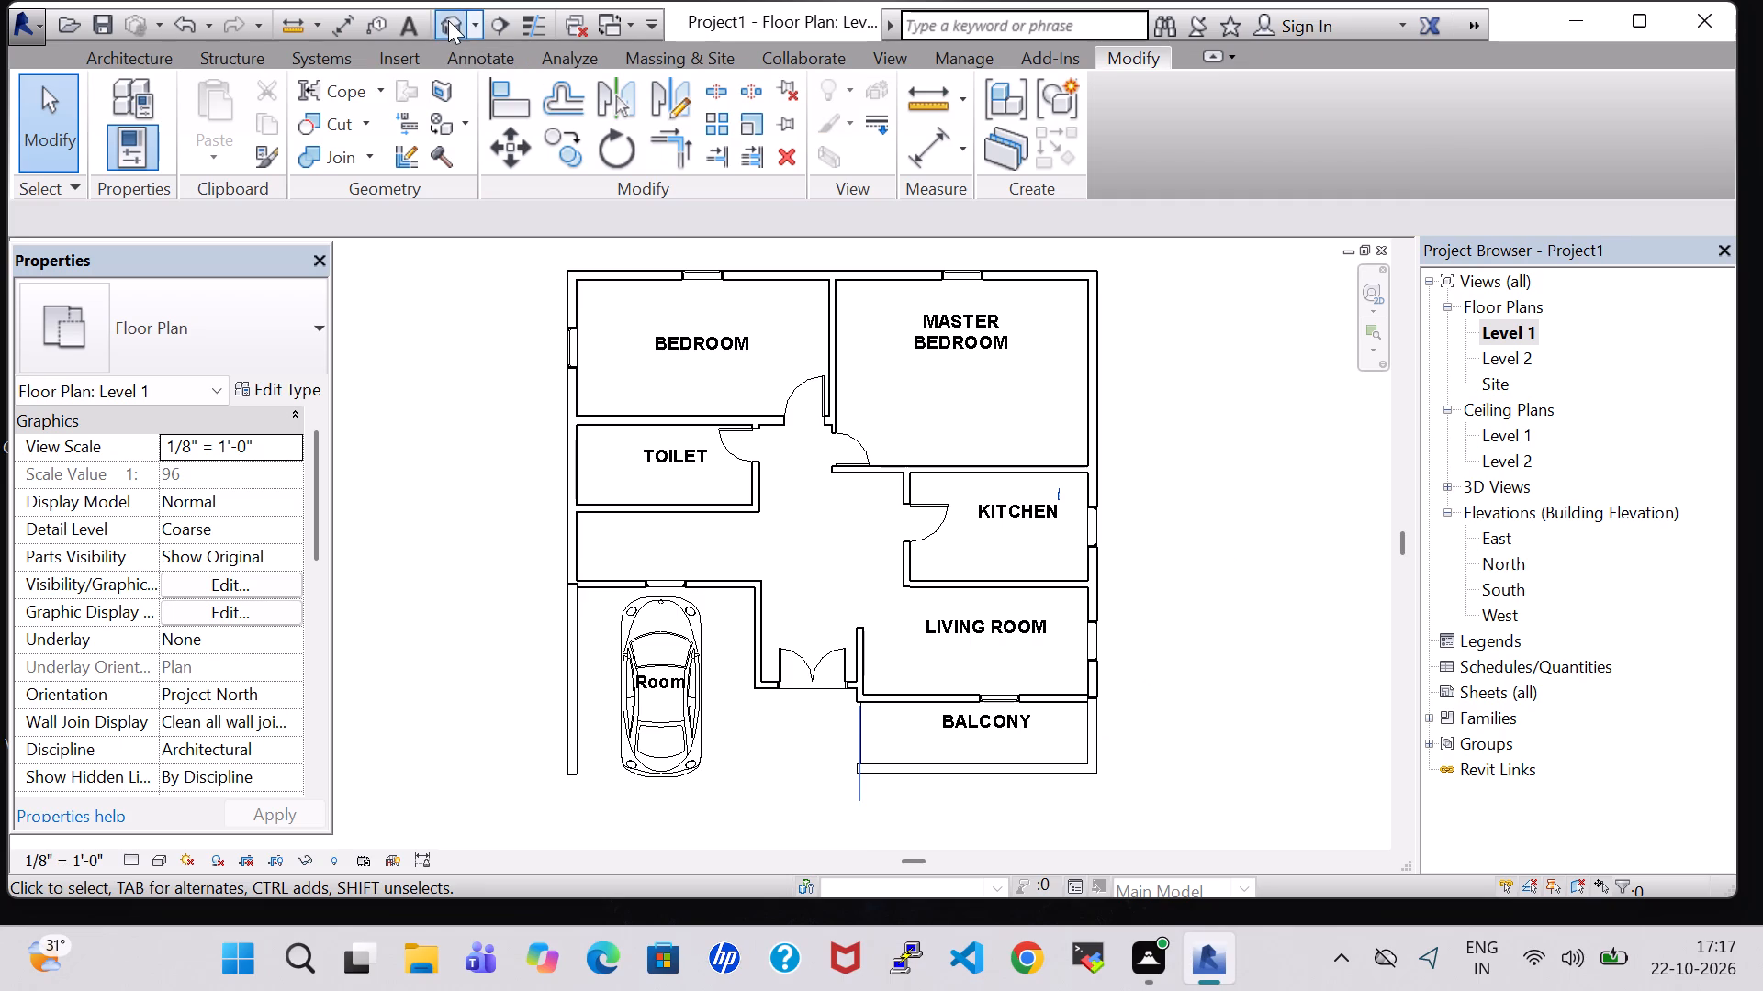
pyautogui.click(448, 20)
pyautogui.keyDown('shift'); pyautogui.moveTo(690, 699); pyautogui.dragTo(661, 669, button='middle'); pyautogui.keyUp('shift')
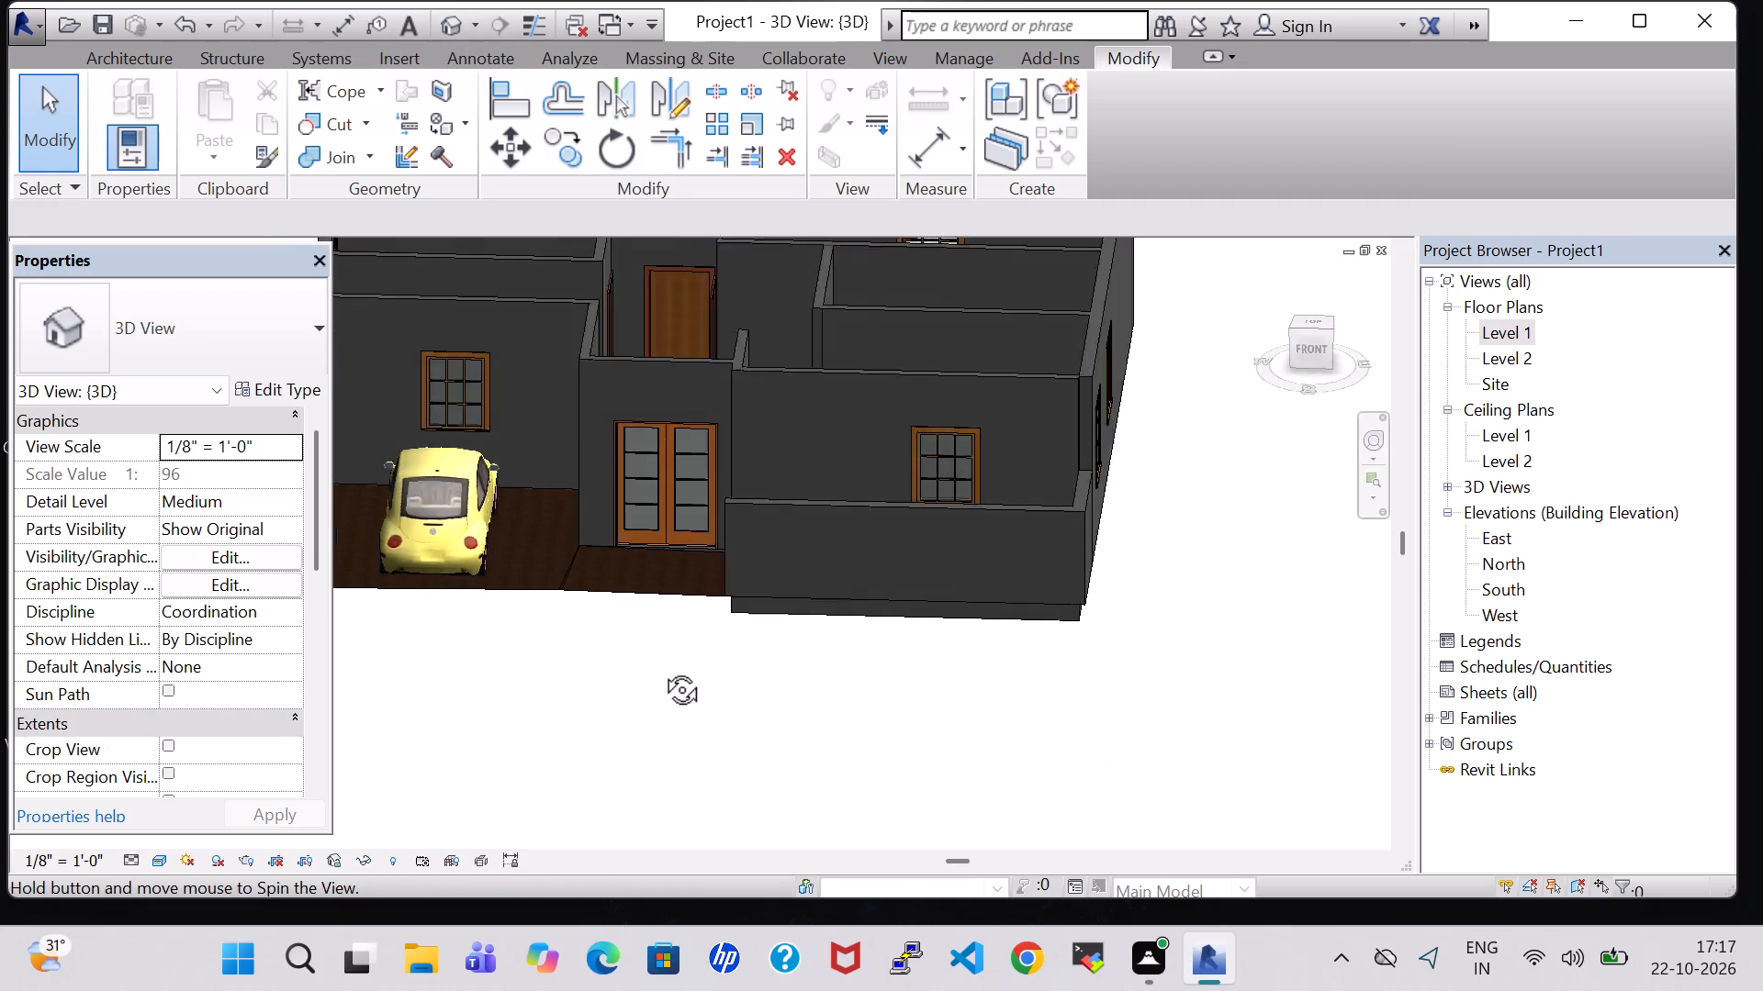
pyautogui.keyDown('shift'); pyautogui.moveTo(661, 669); pyautogui.dragTo(711, 632, button='middle'); pyautogui.keyUp('shift')
pyautogui.keyDown('shift'); pyautogui.middleClick(711, 632); pyautogui.keyUp('shift')
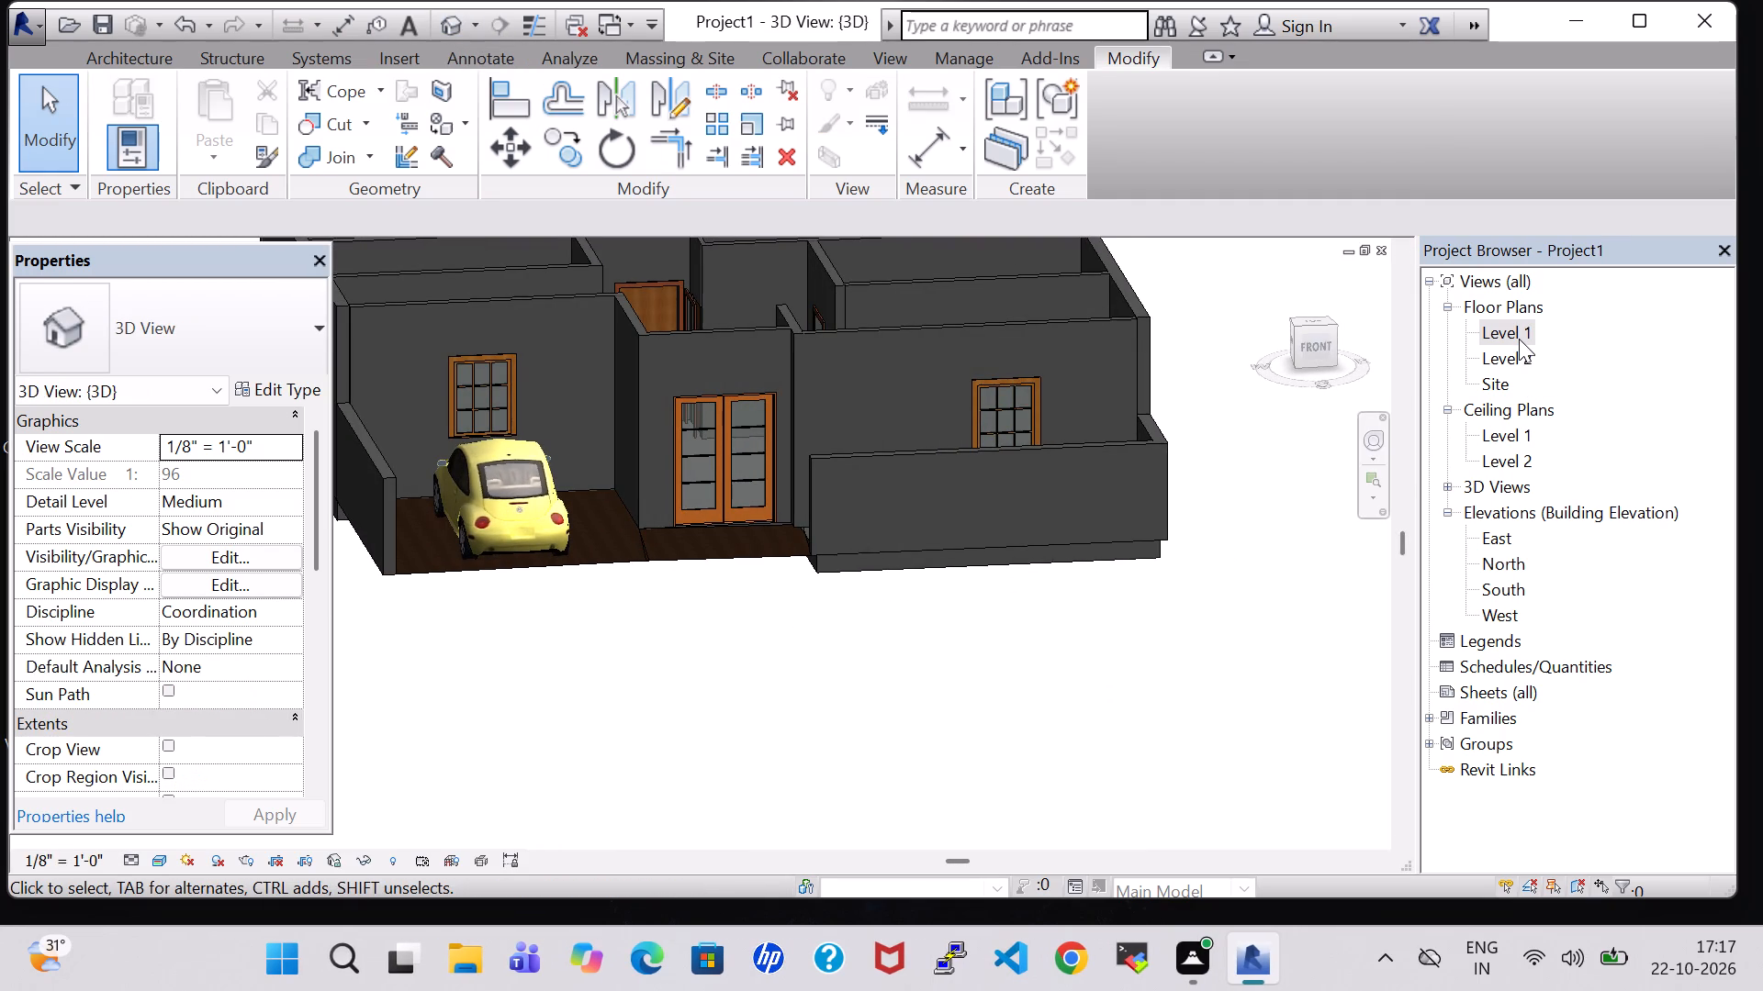
# Return to the Level 1 plan and load the Bed-Box family from the Beds folder of the Furniture library as a component.
pyautogui.doubleClick(1519, 339)
pyautogui.scroll(-4, 1170, 507)
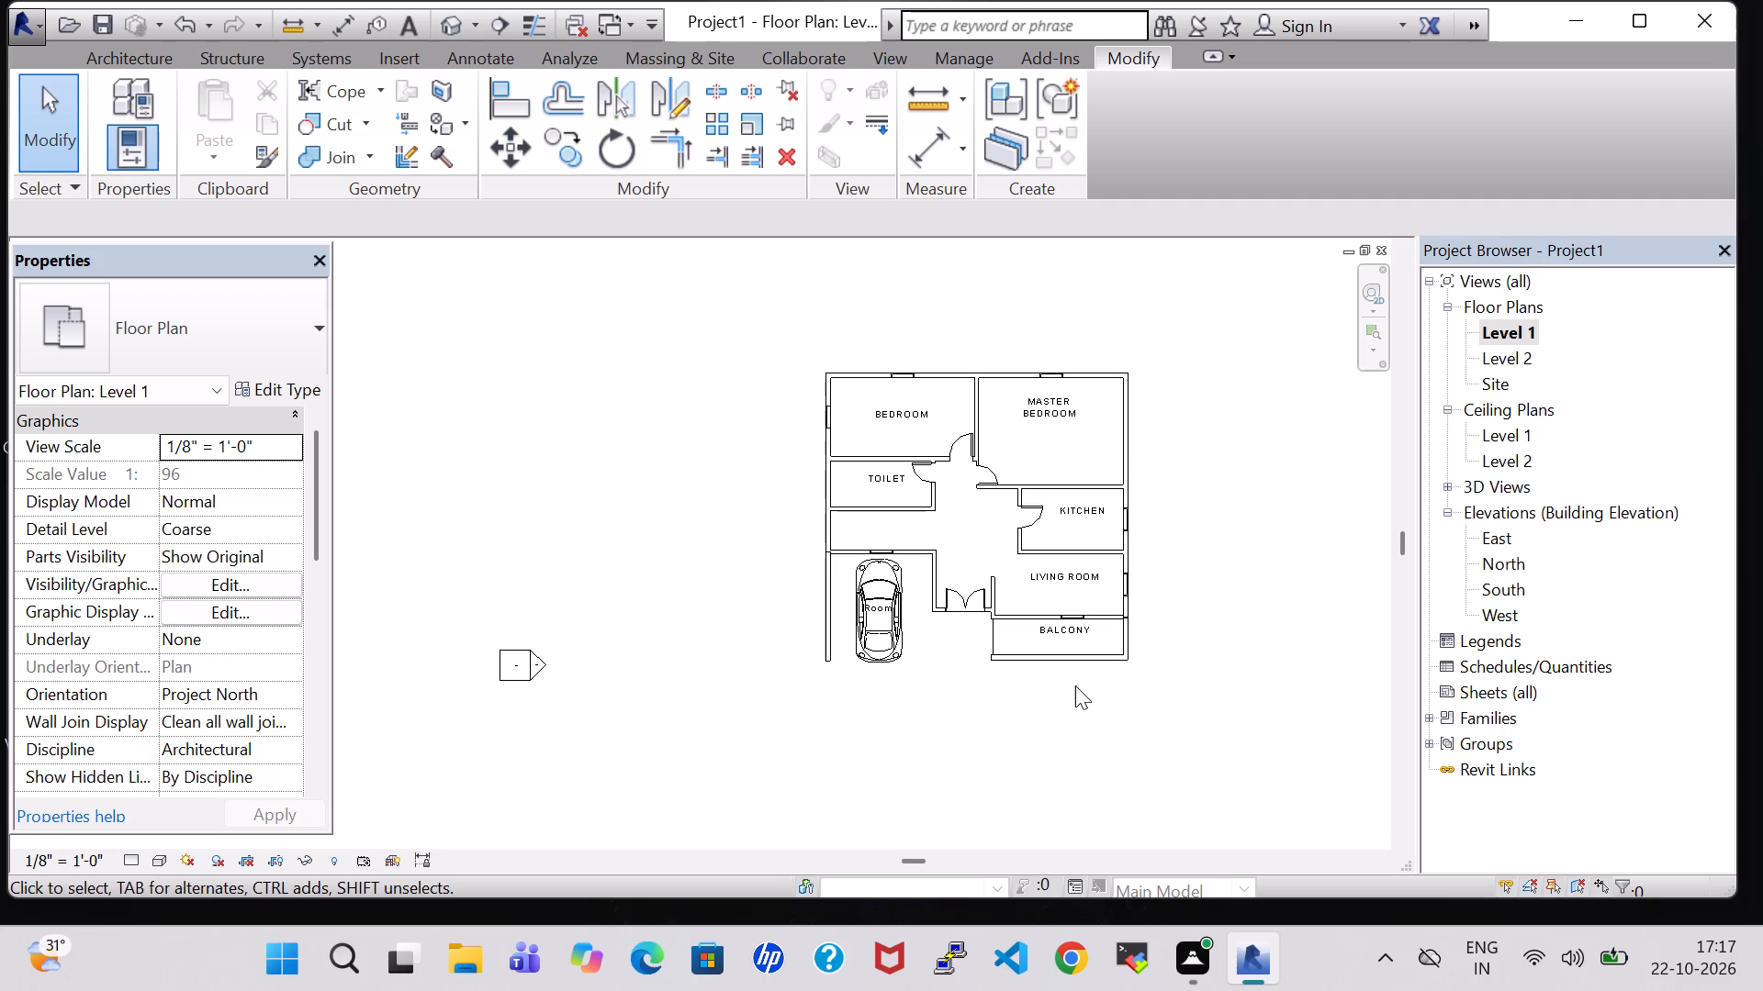
pyautogui.scroll(2, 1200, 611)
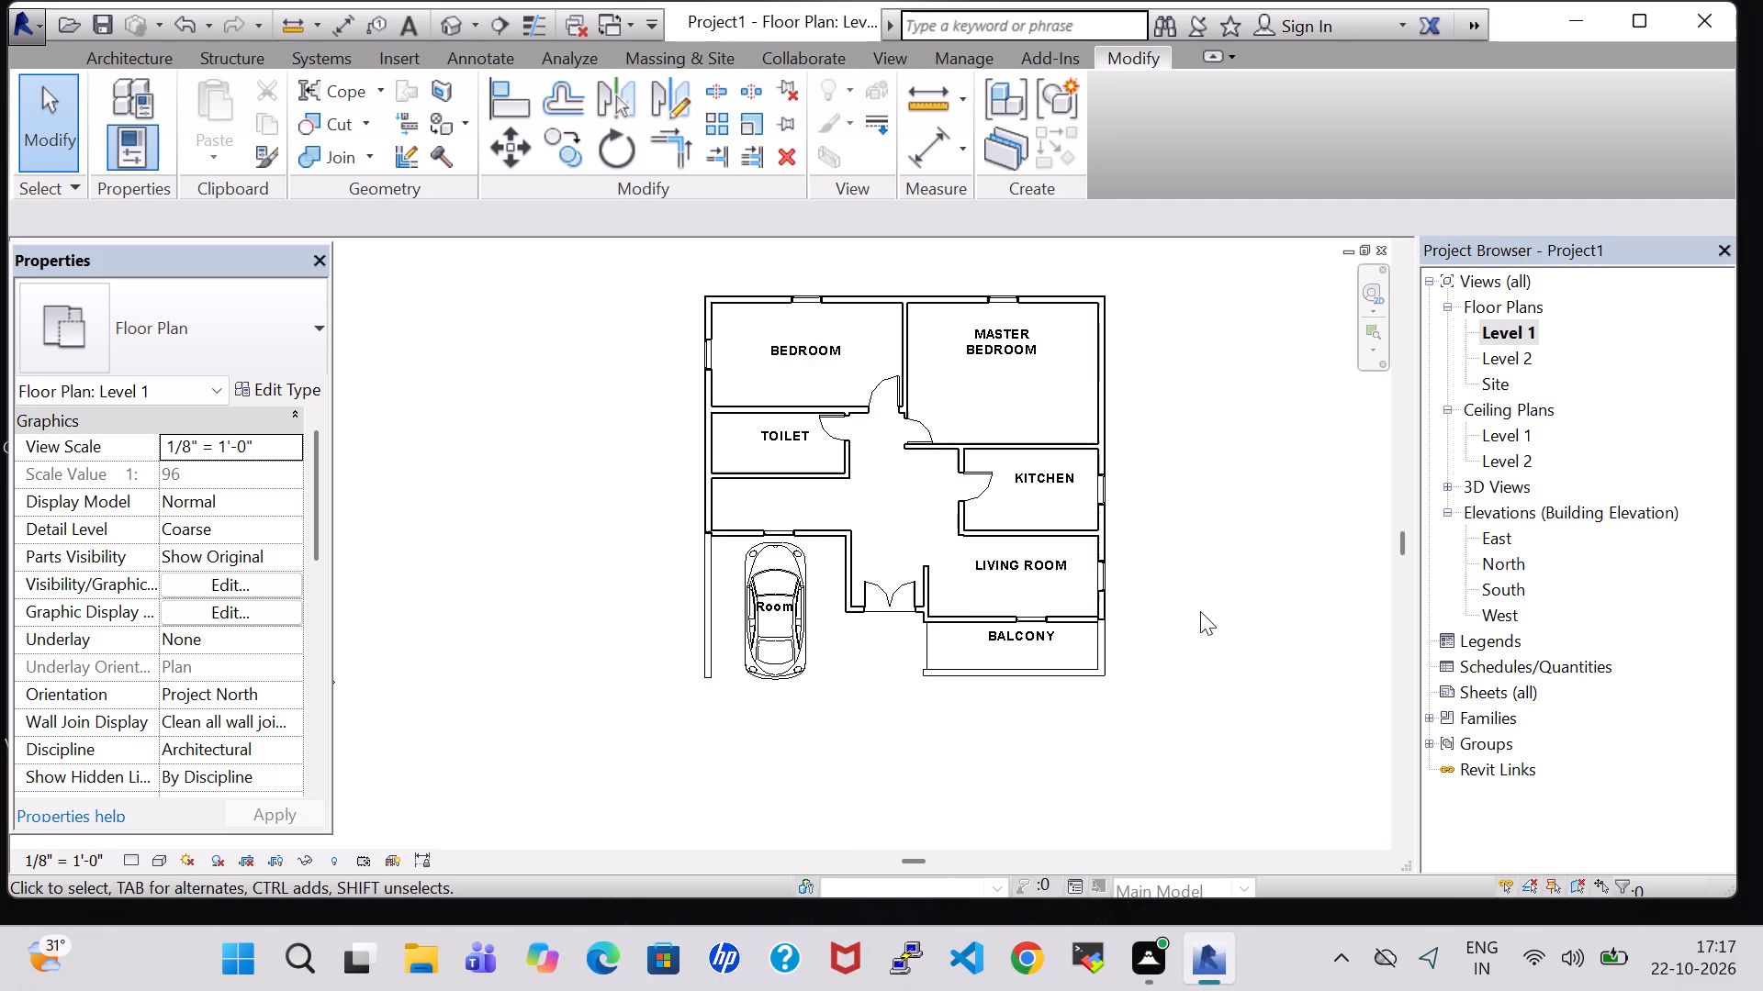
pyautogui.scroll(2, 1200, 611)
pyautogui.moveTo(1144, 487); pyautogui.dragTo(1252, 622, button='middle')
pyautogui.scroll(1, 1253, 623)
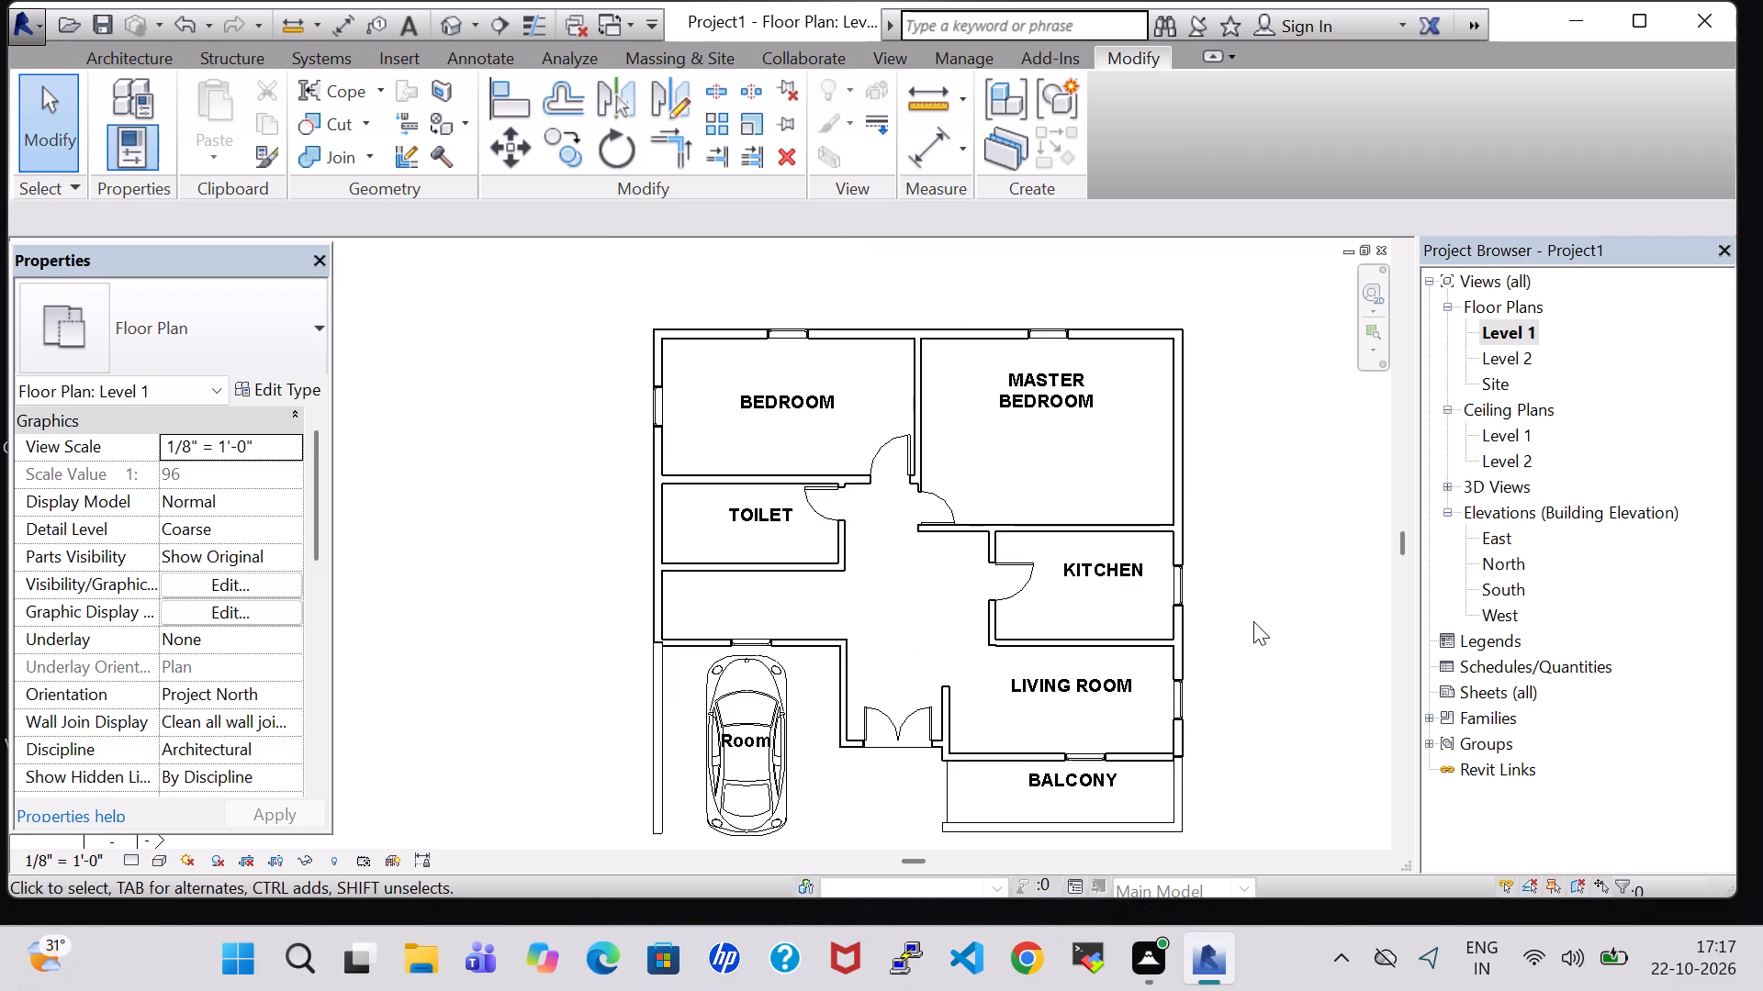
pyautogui.click(105, 55)
pyautogui.click(290, 131)
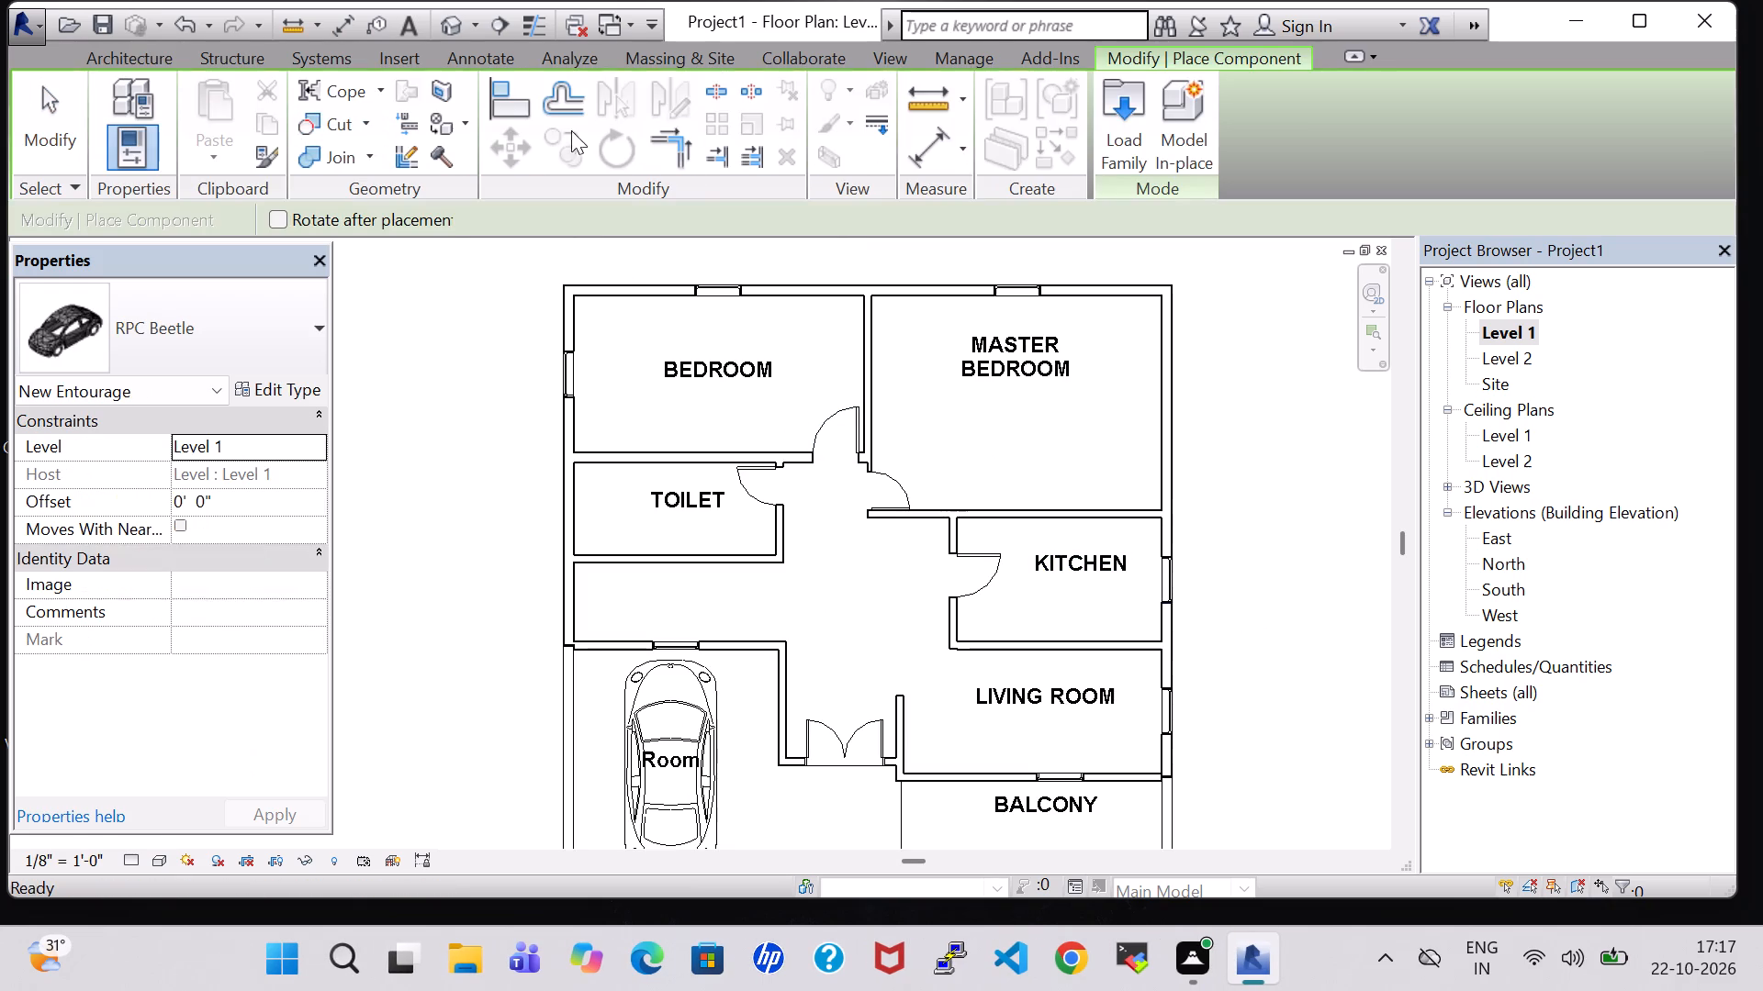
pyautogui.click(1121, 98)
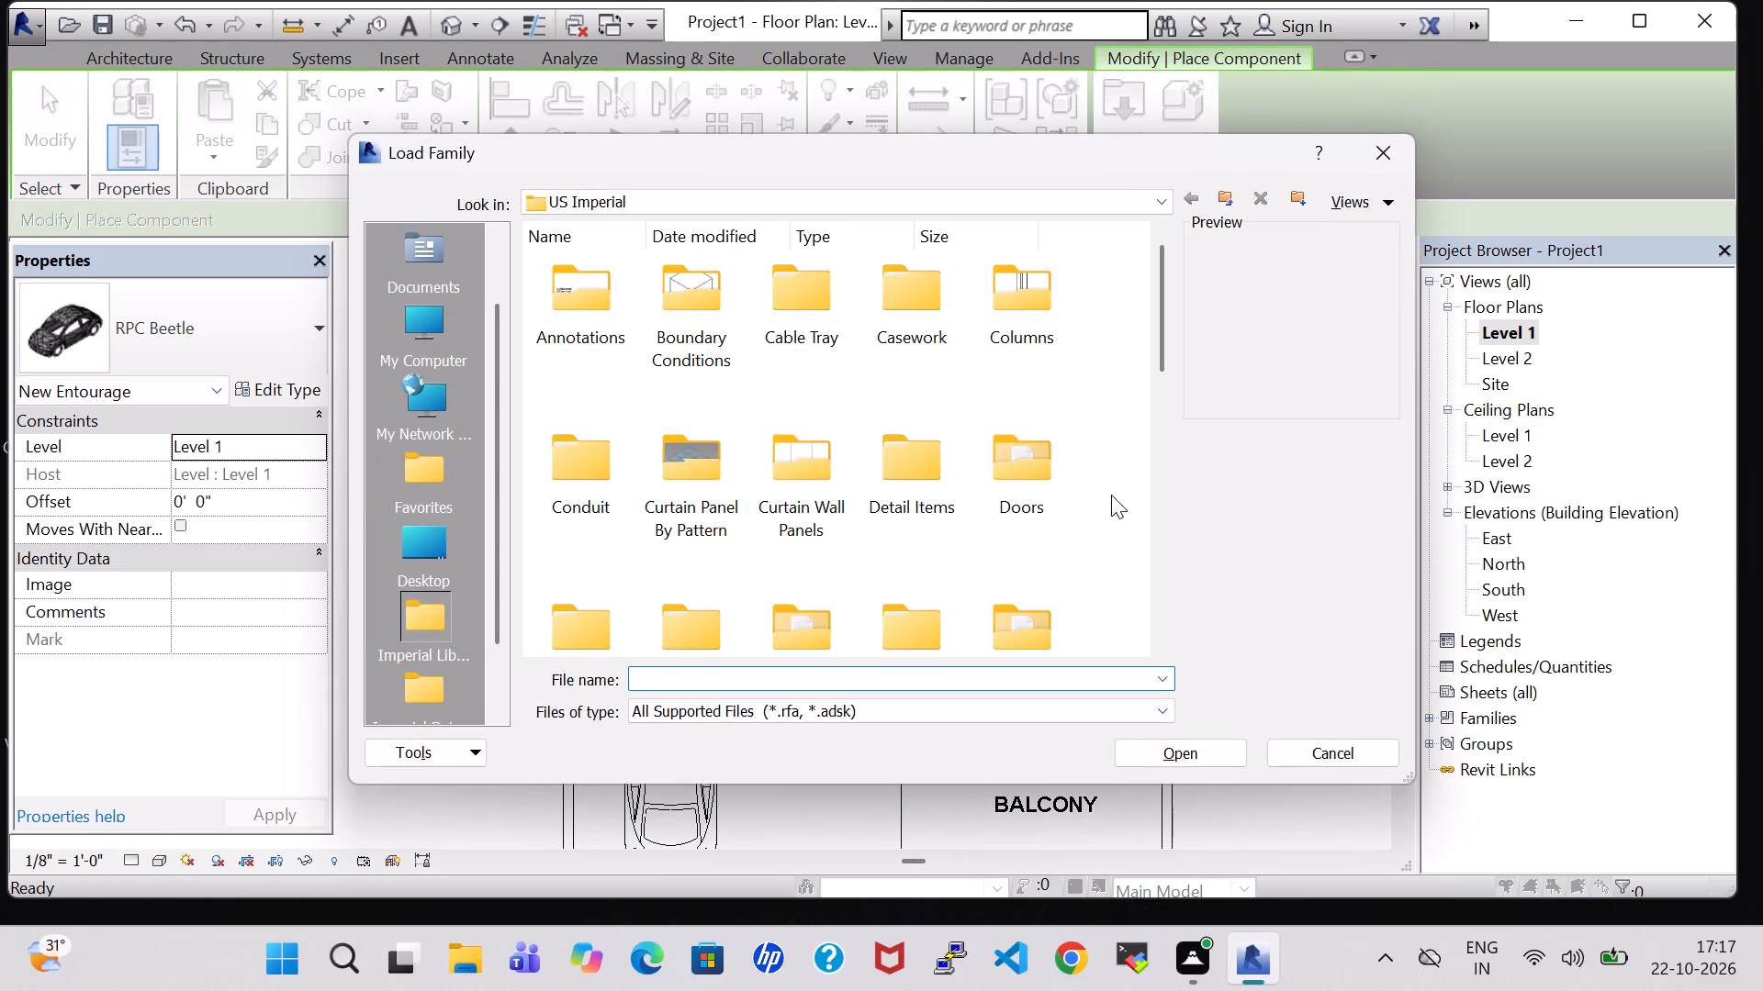
pyautogui.scroll(-1, 1008, 635)
pyautogui.doubleClick(1013, 379)
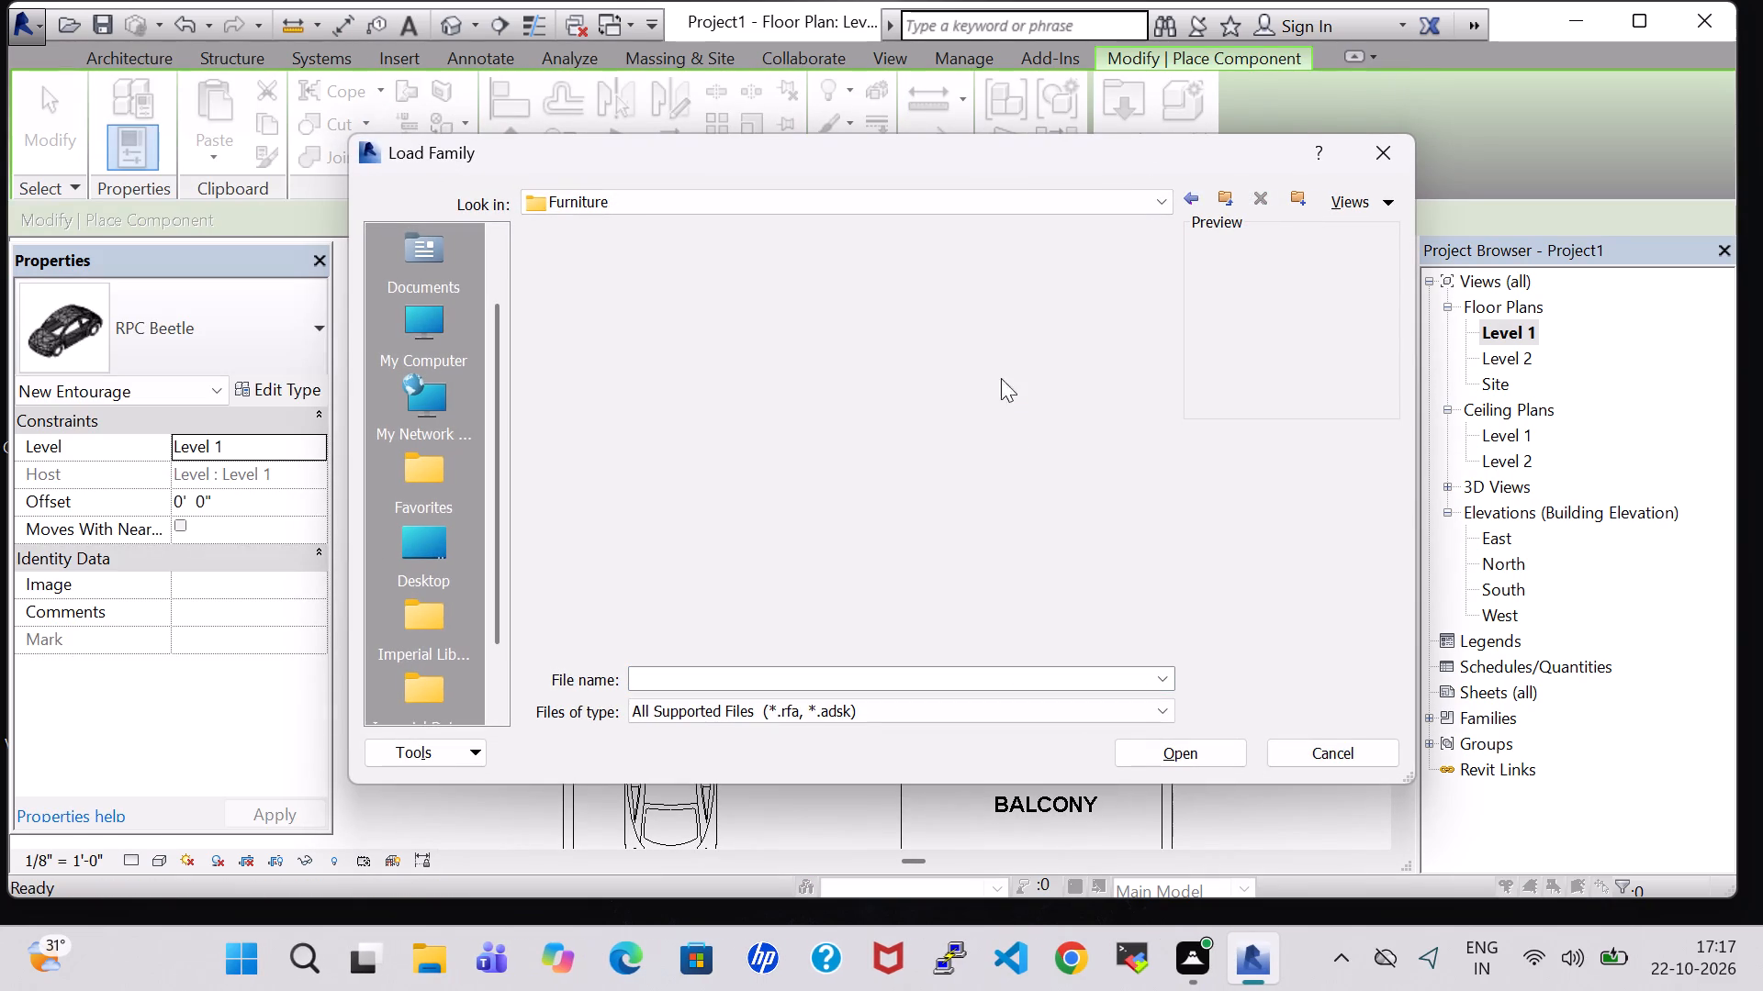
pyautogui.doubleClick(594, 301)
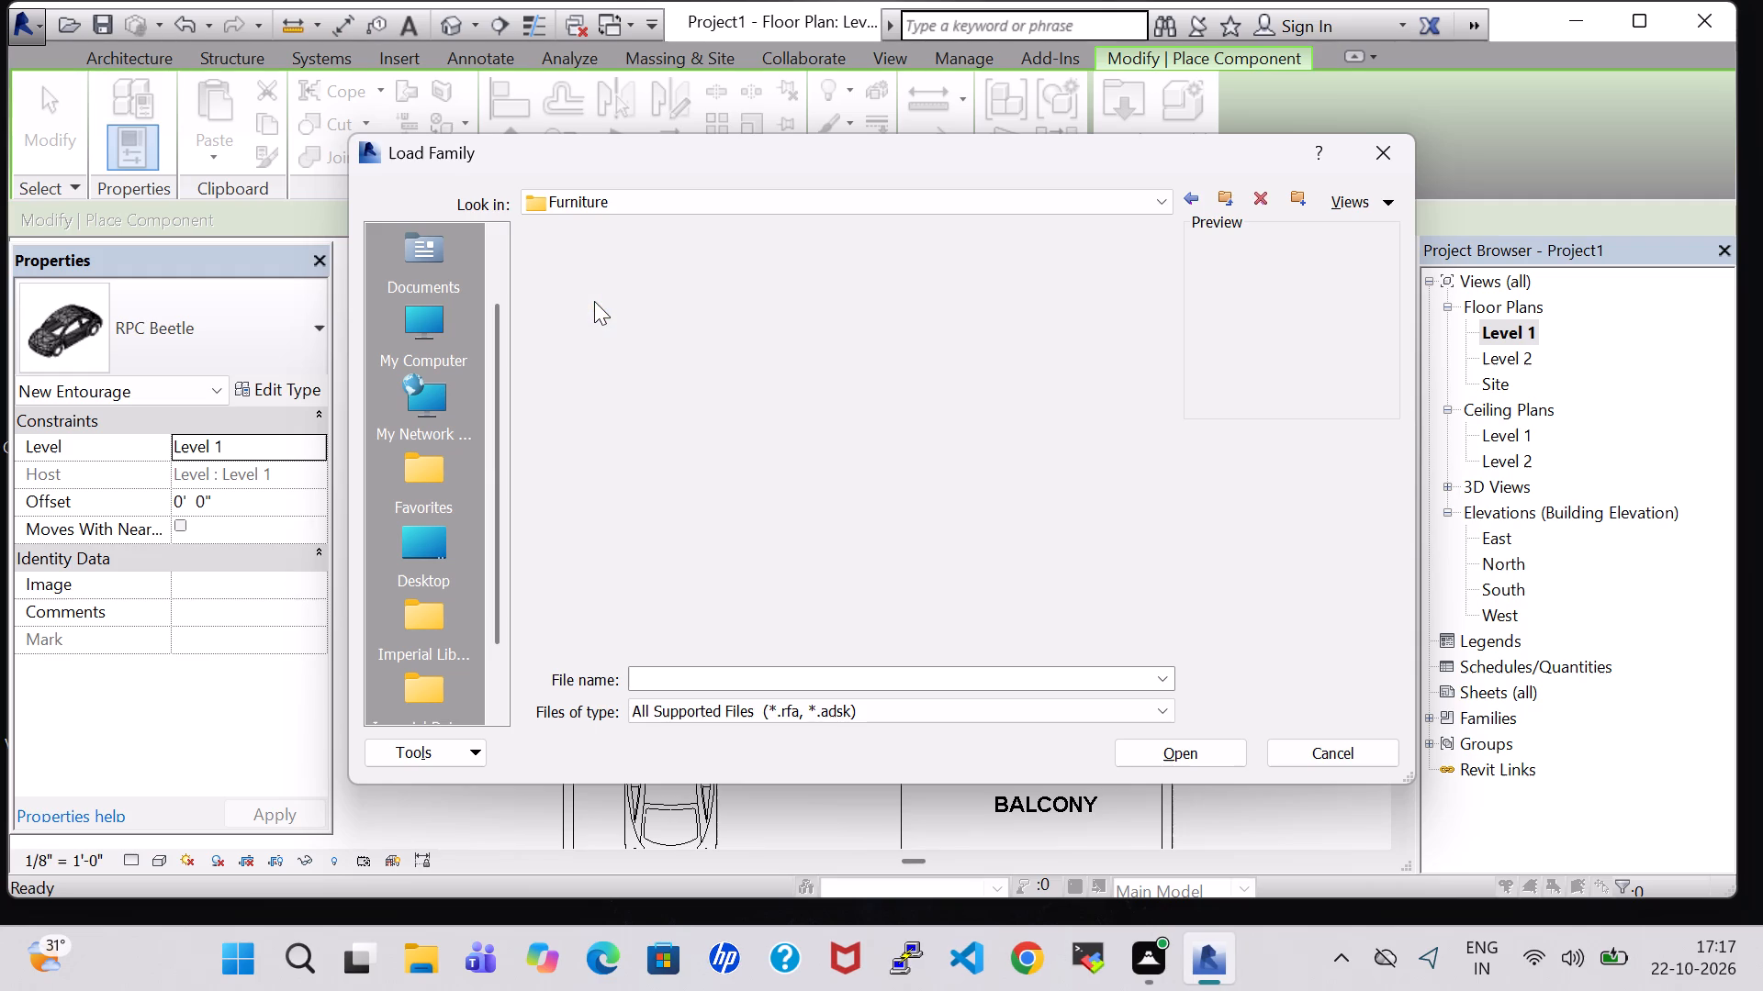
pyautogui.click(560, 296)
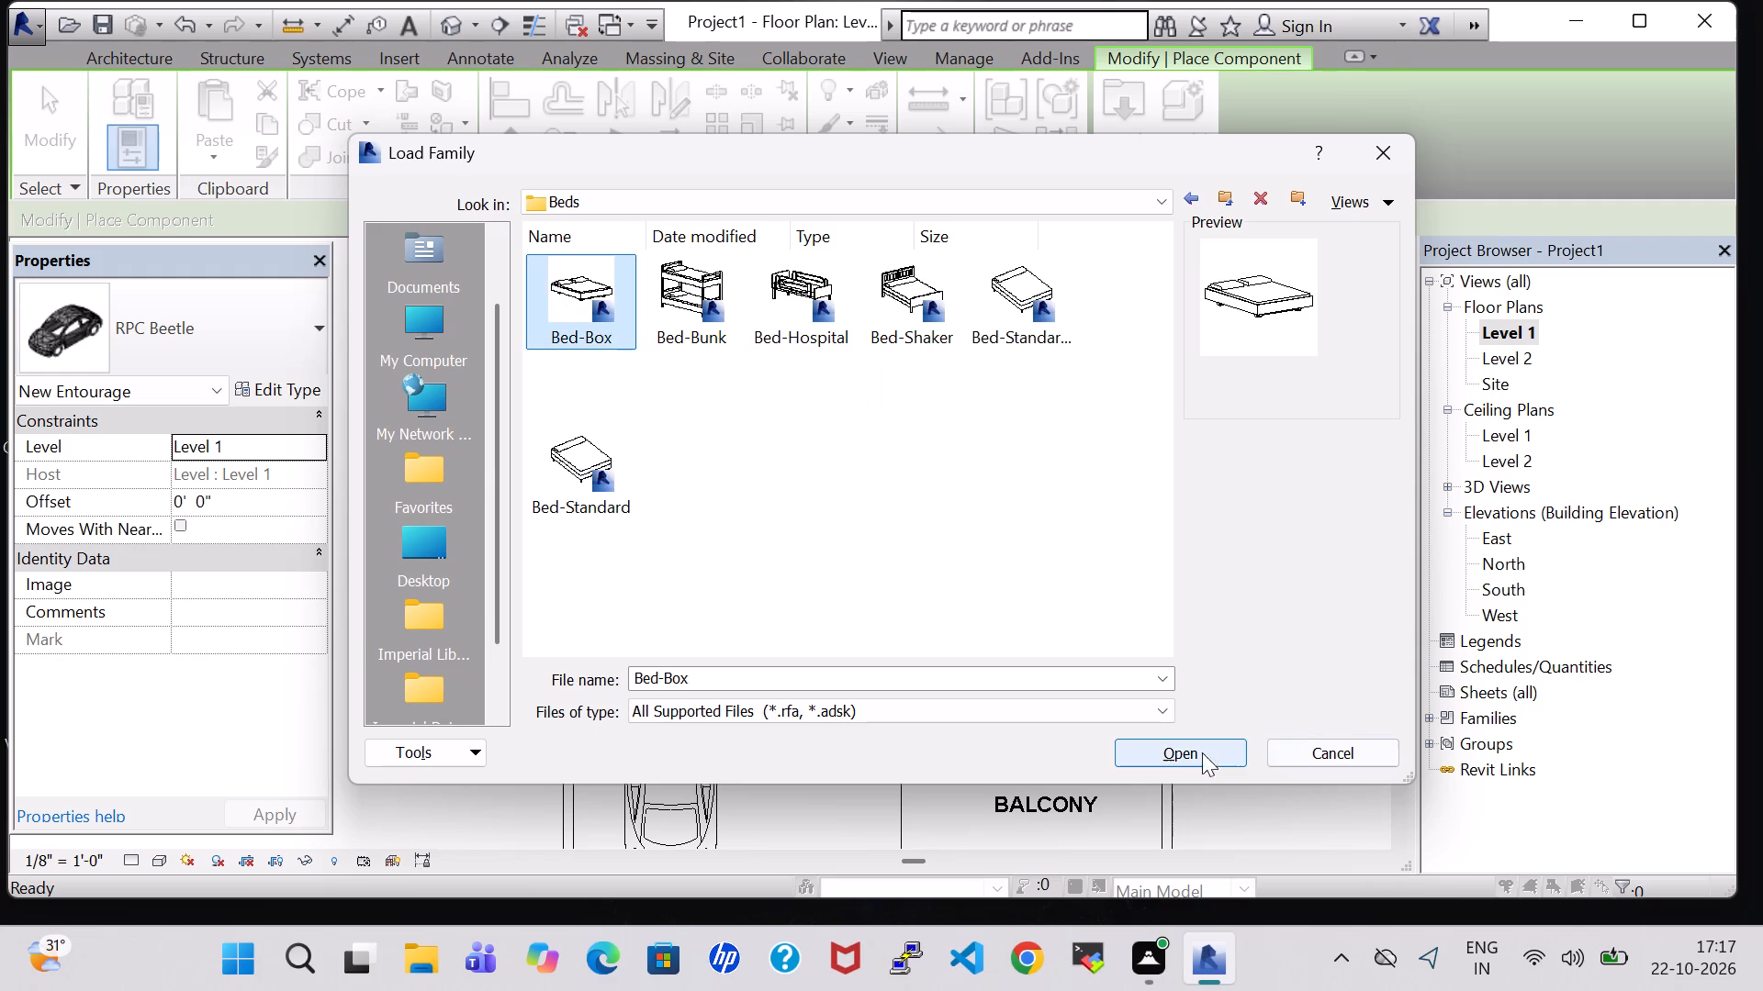
pyautogui.click(1189, 754)
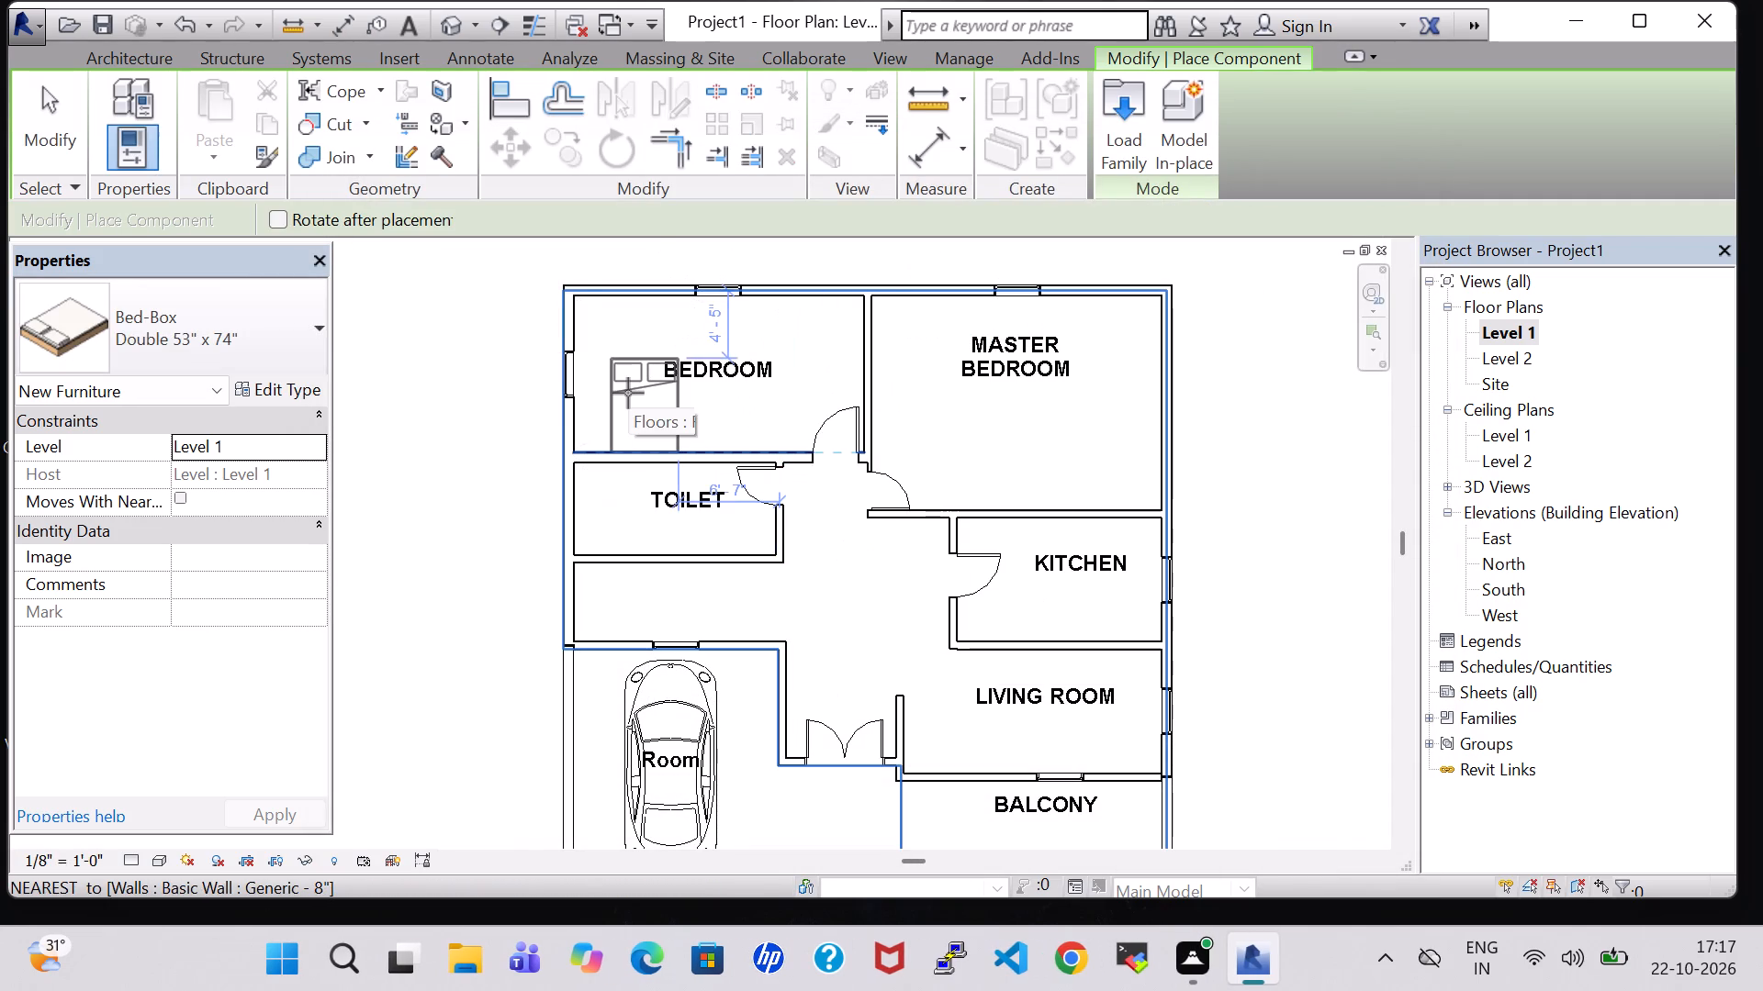
# Place the Double 53" x 74" Bed-Box in the Bedroom, rotated so its head faces the windowed outer side wall.
pyautogui.press('space')
pyautogui.scroll(4, 628, 393)
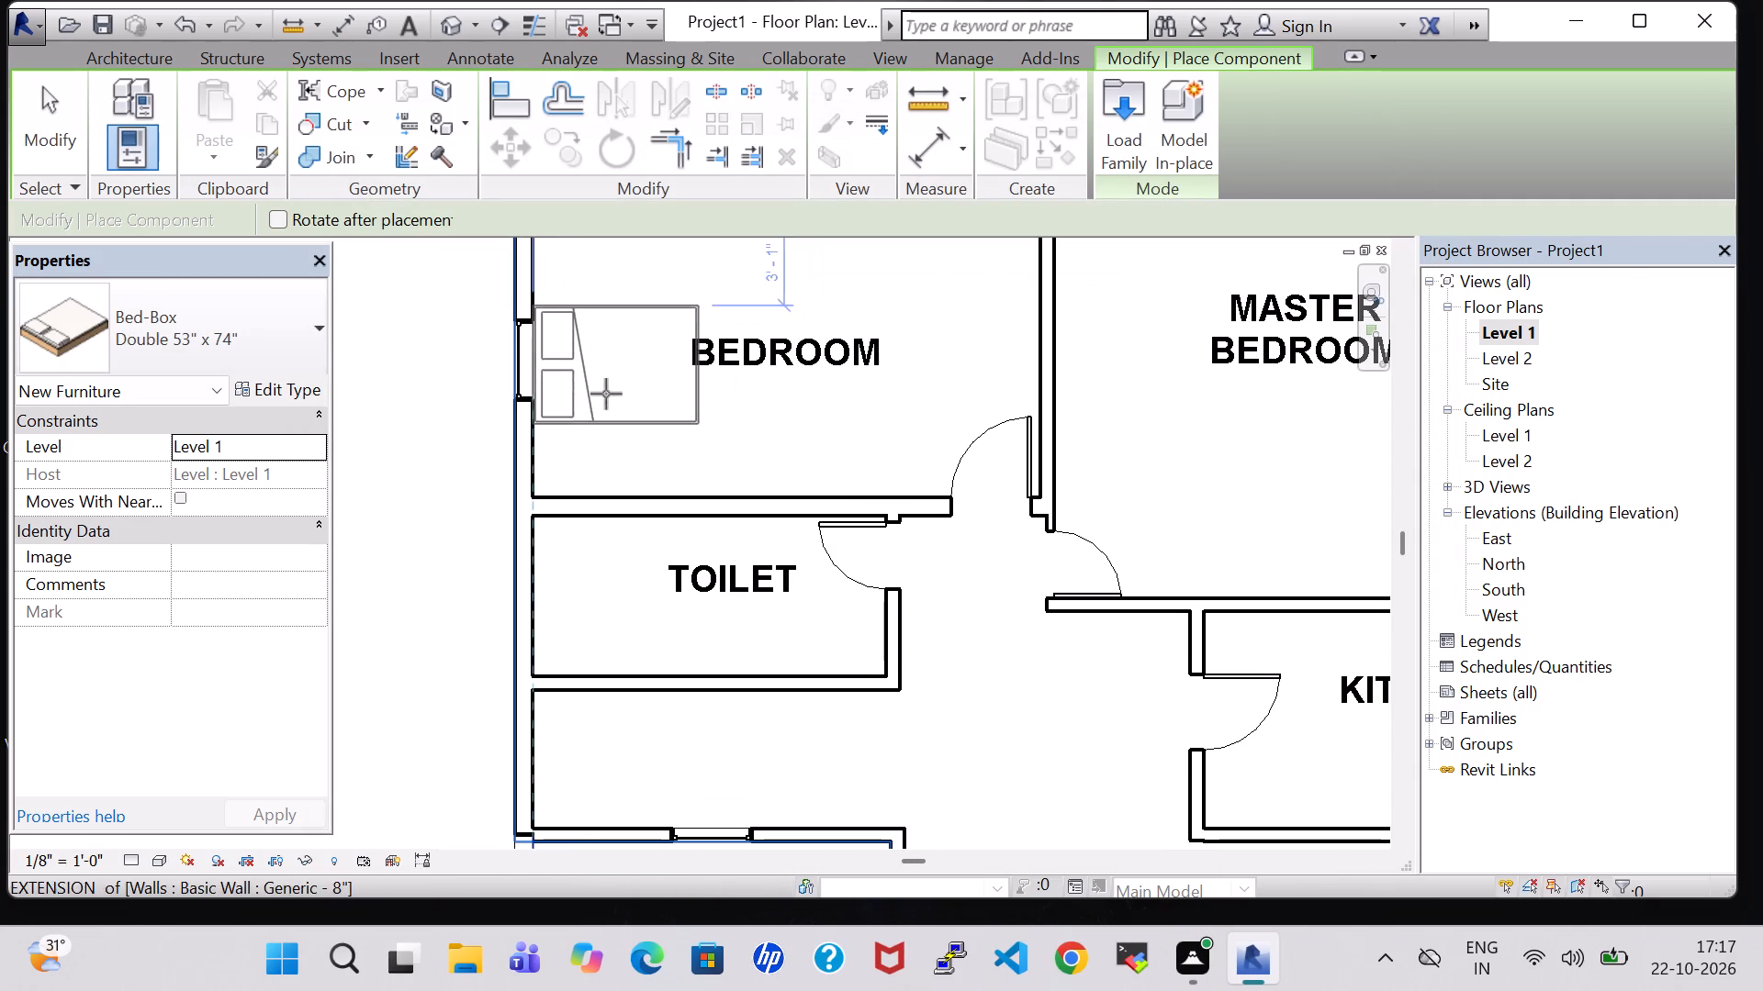
pyautogui.click(607, 397)
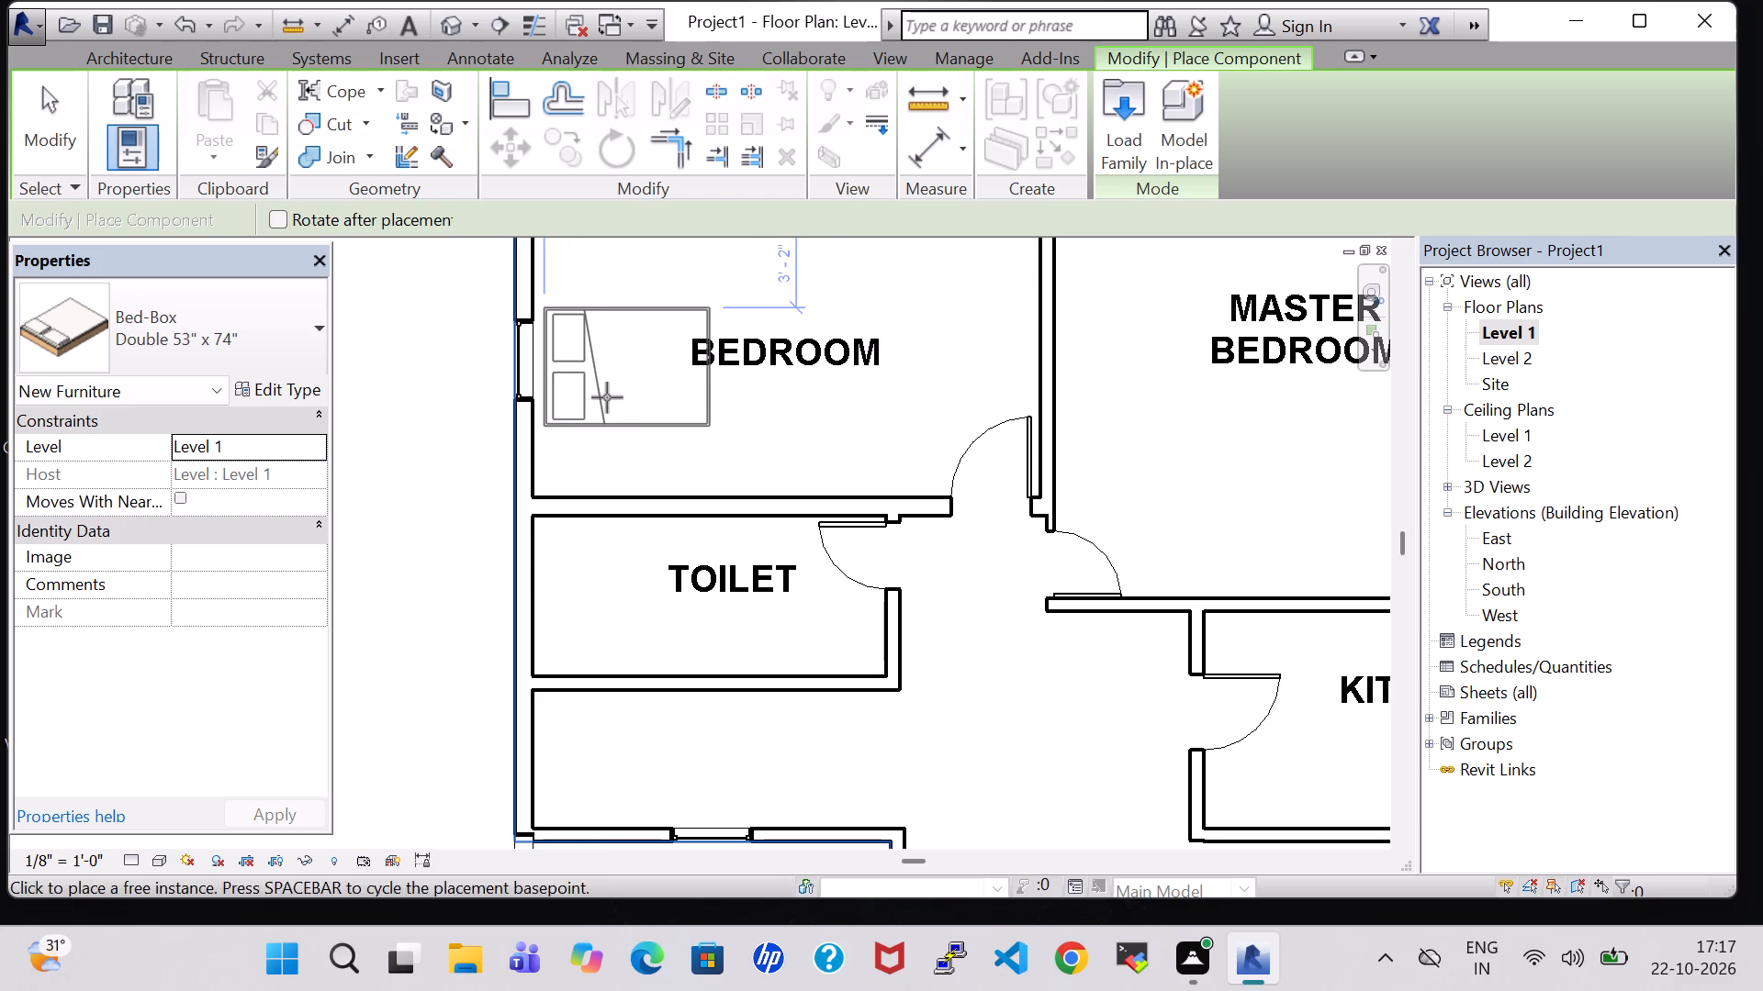
pyautogui.press('Escape')
pyautogui.press('Escape')
# Load the Table-End family from the Tables folder of the Furniture library as a component.
pyautogui.click(286, 125)
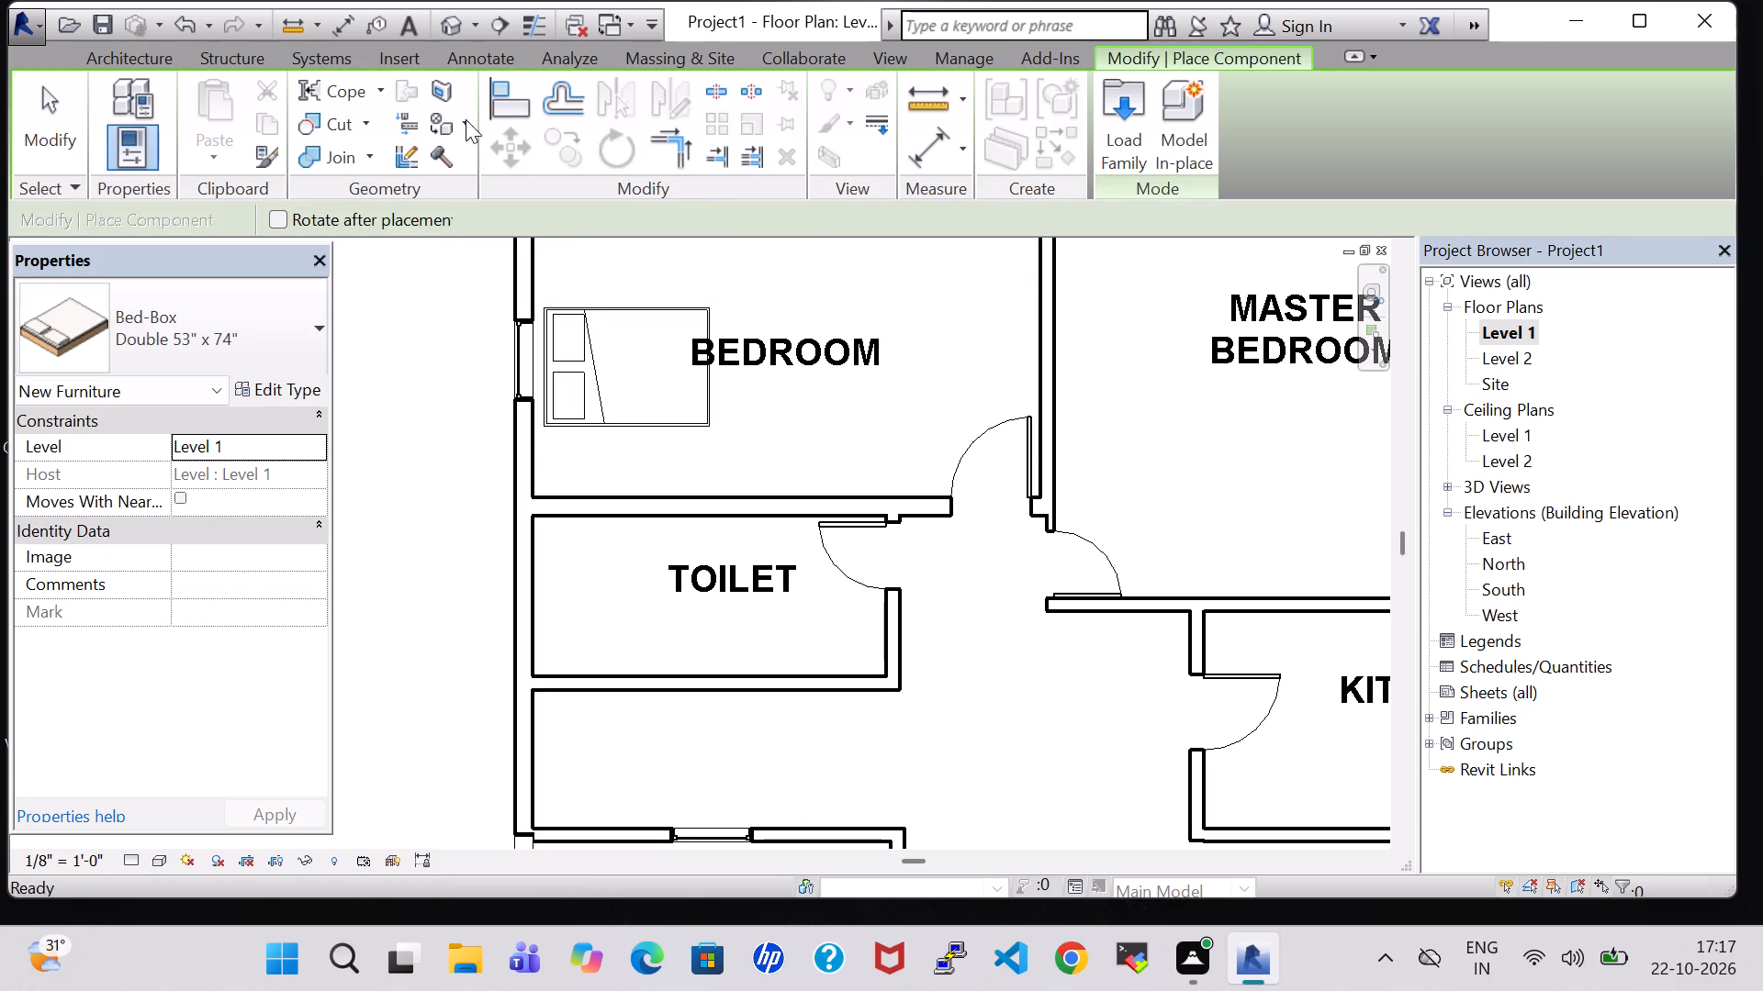
pyautogui.click(1113, 156)
pyautogui.doubleClick(1055, 638)
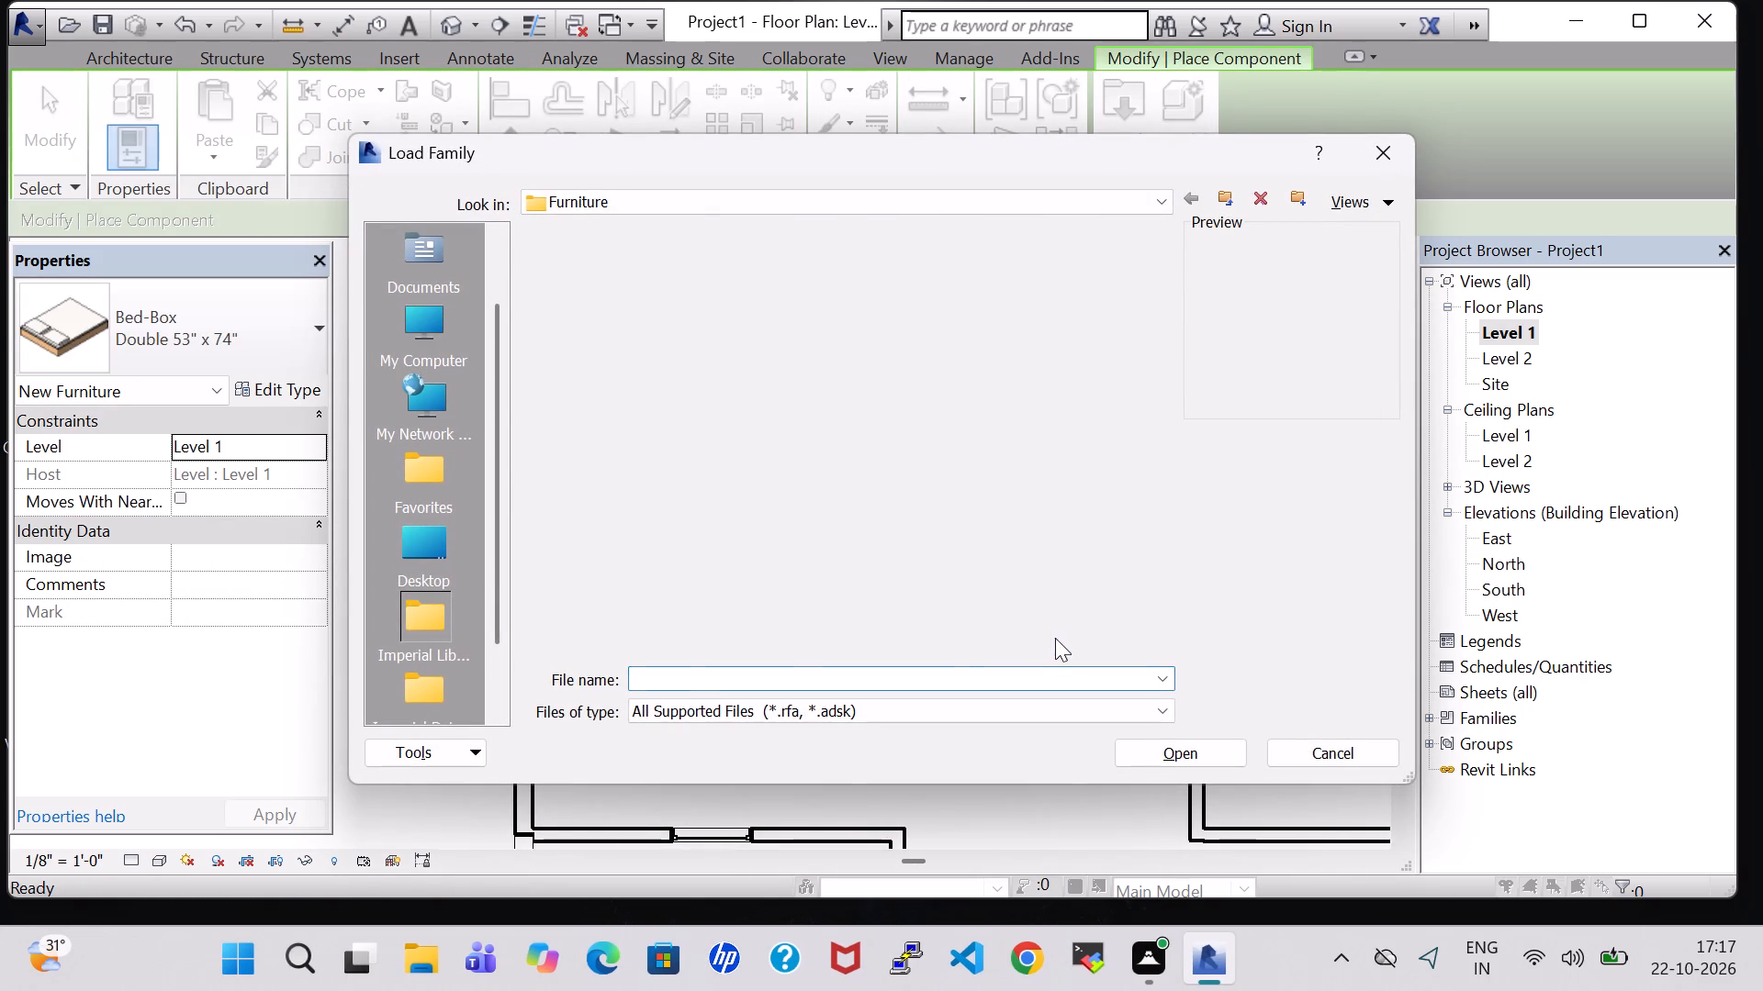
pyautogui.doubleClick(889, 328)
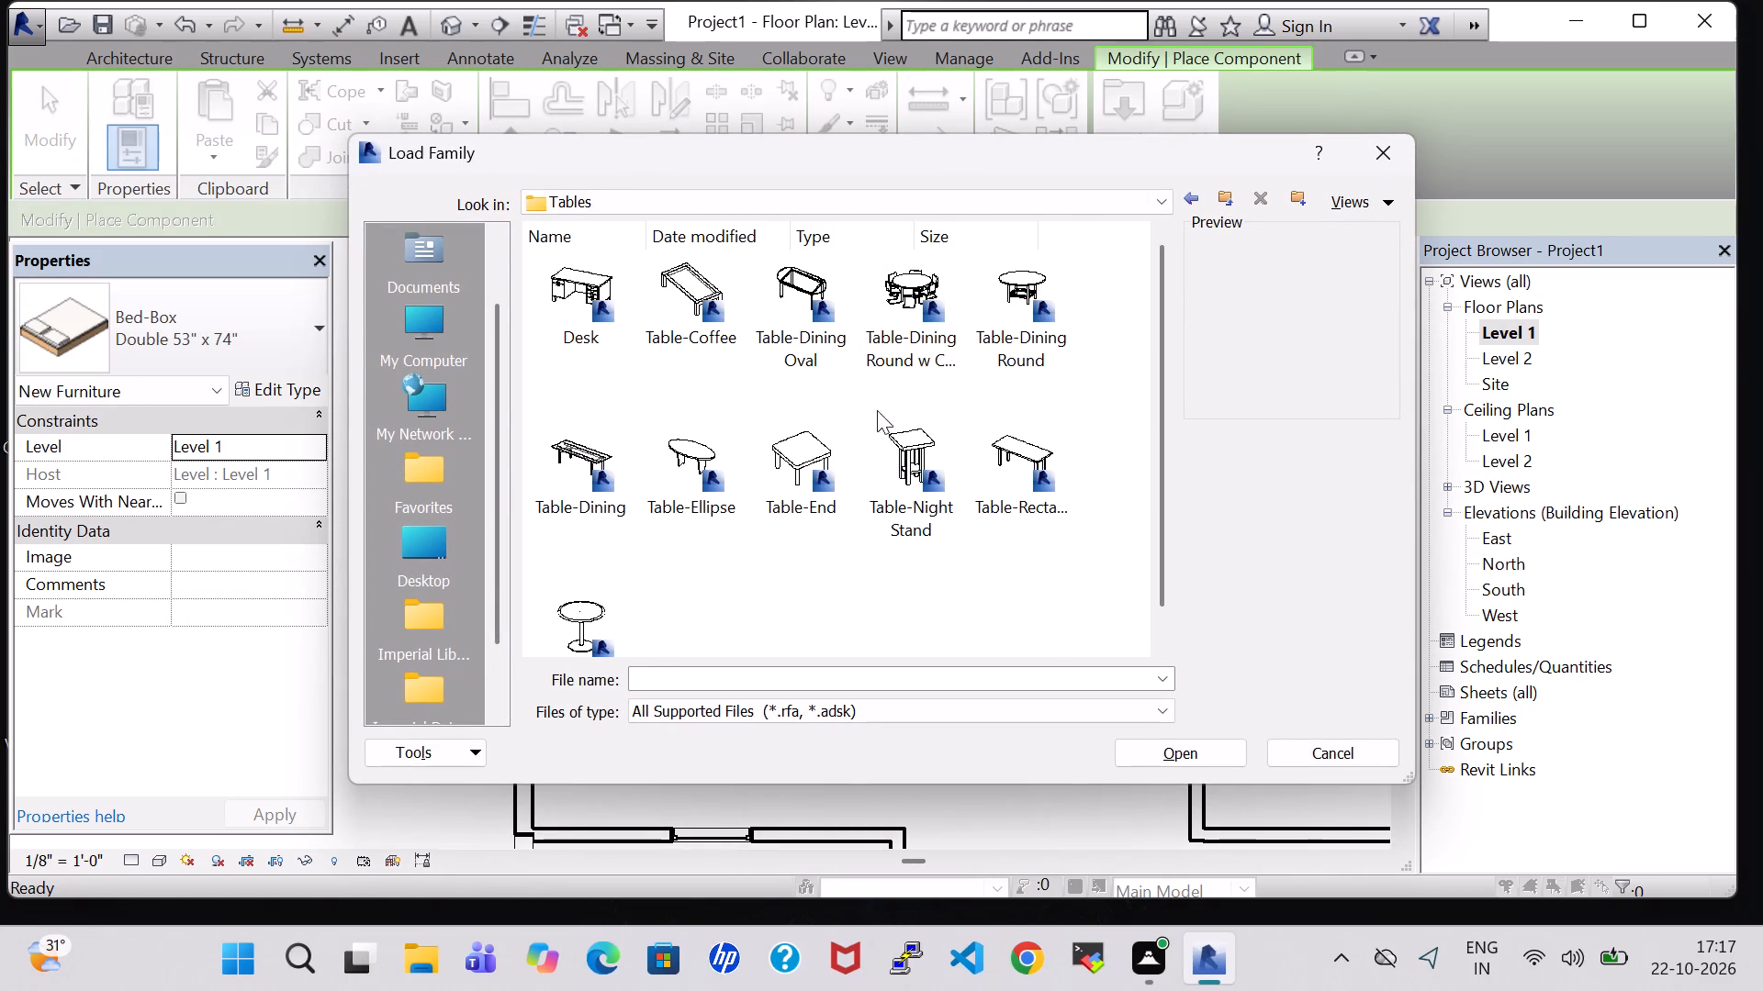
pyautogui.click(808, 433)
pyautogui.click(1185, 756)
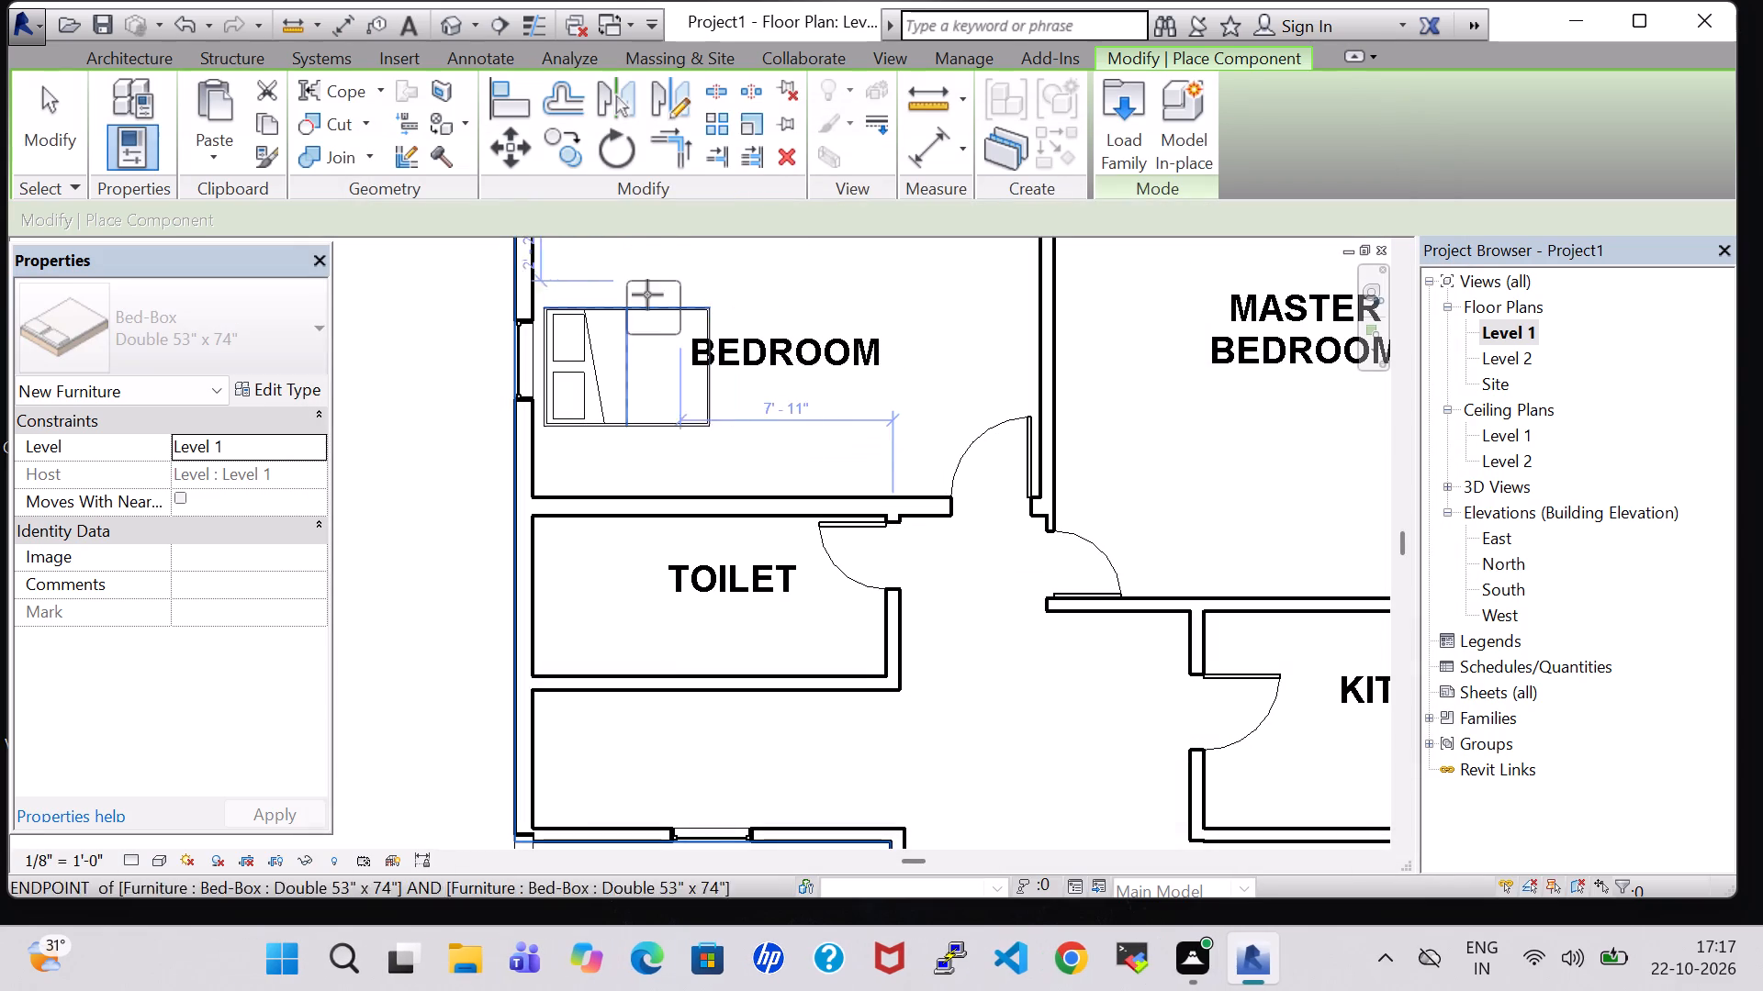
# Place the 24" x 24" Table-End beside the bed's head, in the Bedroom's outer corner.
pyautogui.scroll(1, 645, 289)
pyautogui.moveTo(645, 289); pyautogui.dragTo(709, 362, button='middle')
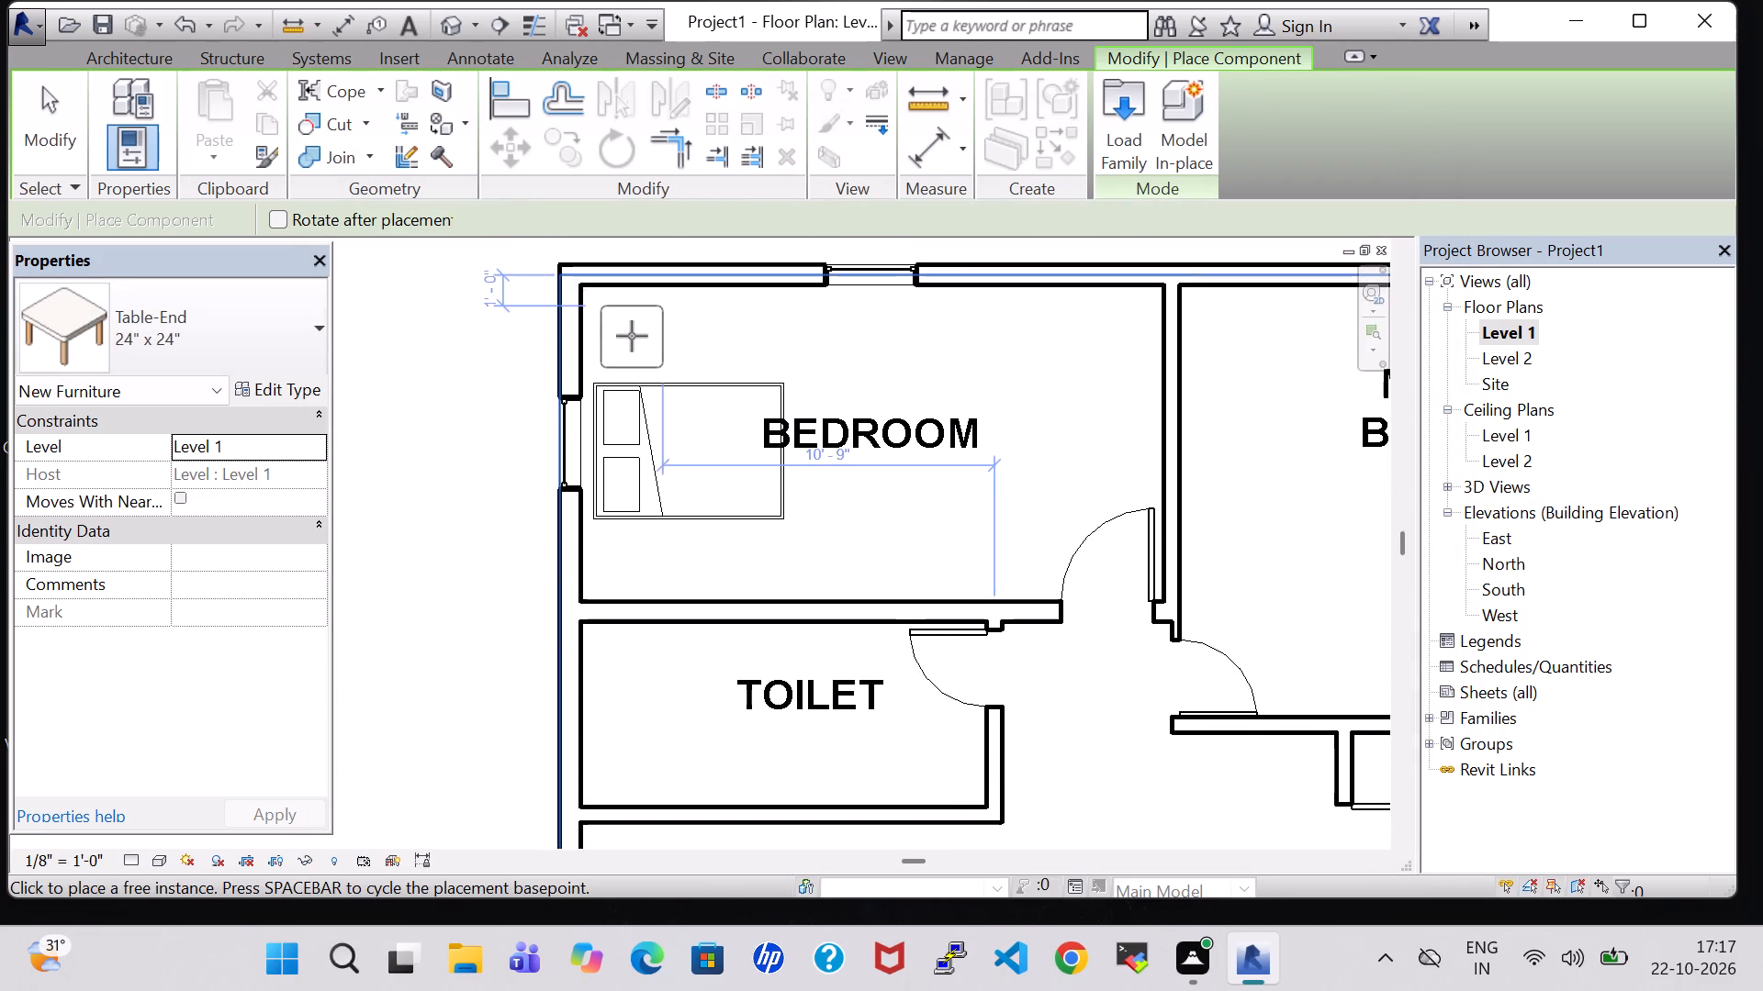
pyautogui.click(623, 334)
pyautogui.press('Escape')
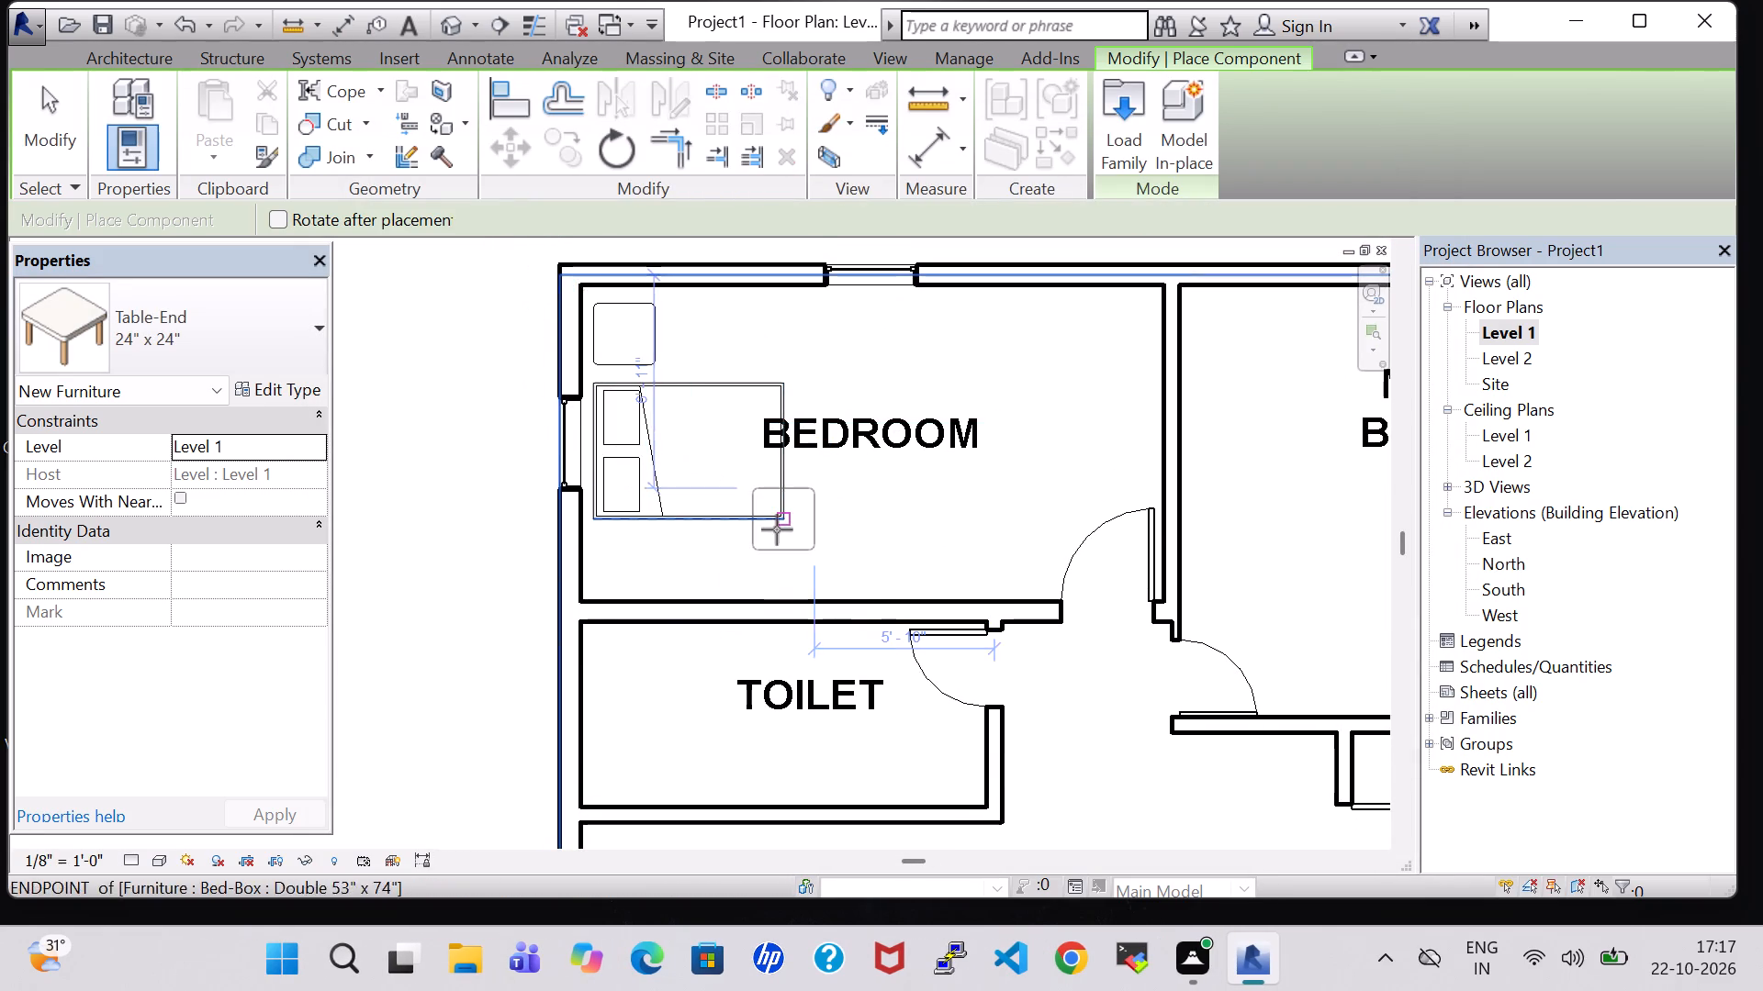
pyautogui.press('Escape')
# Load the Table-Coffee family from the Furniture library's Tables folder and place the 24" x 24" x 24" type beside the bed, opposite the end table.
pyautogui.click(271, 124)
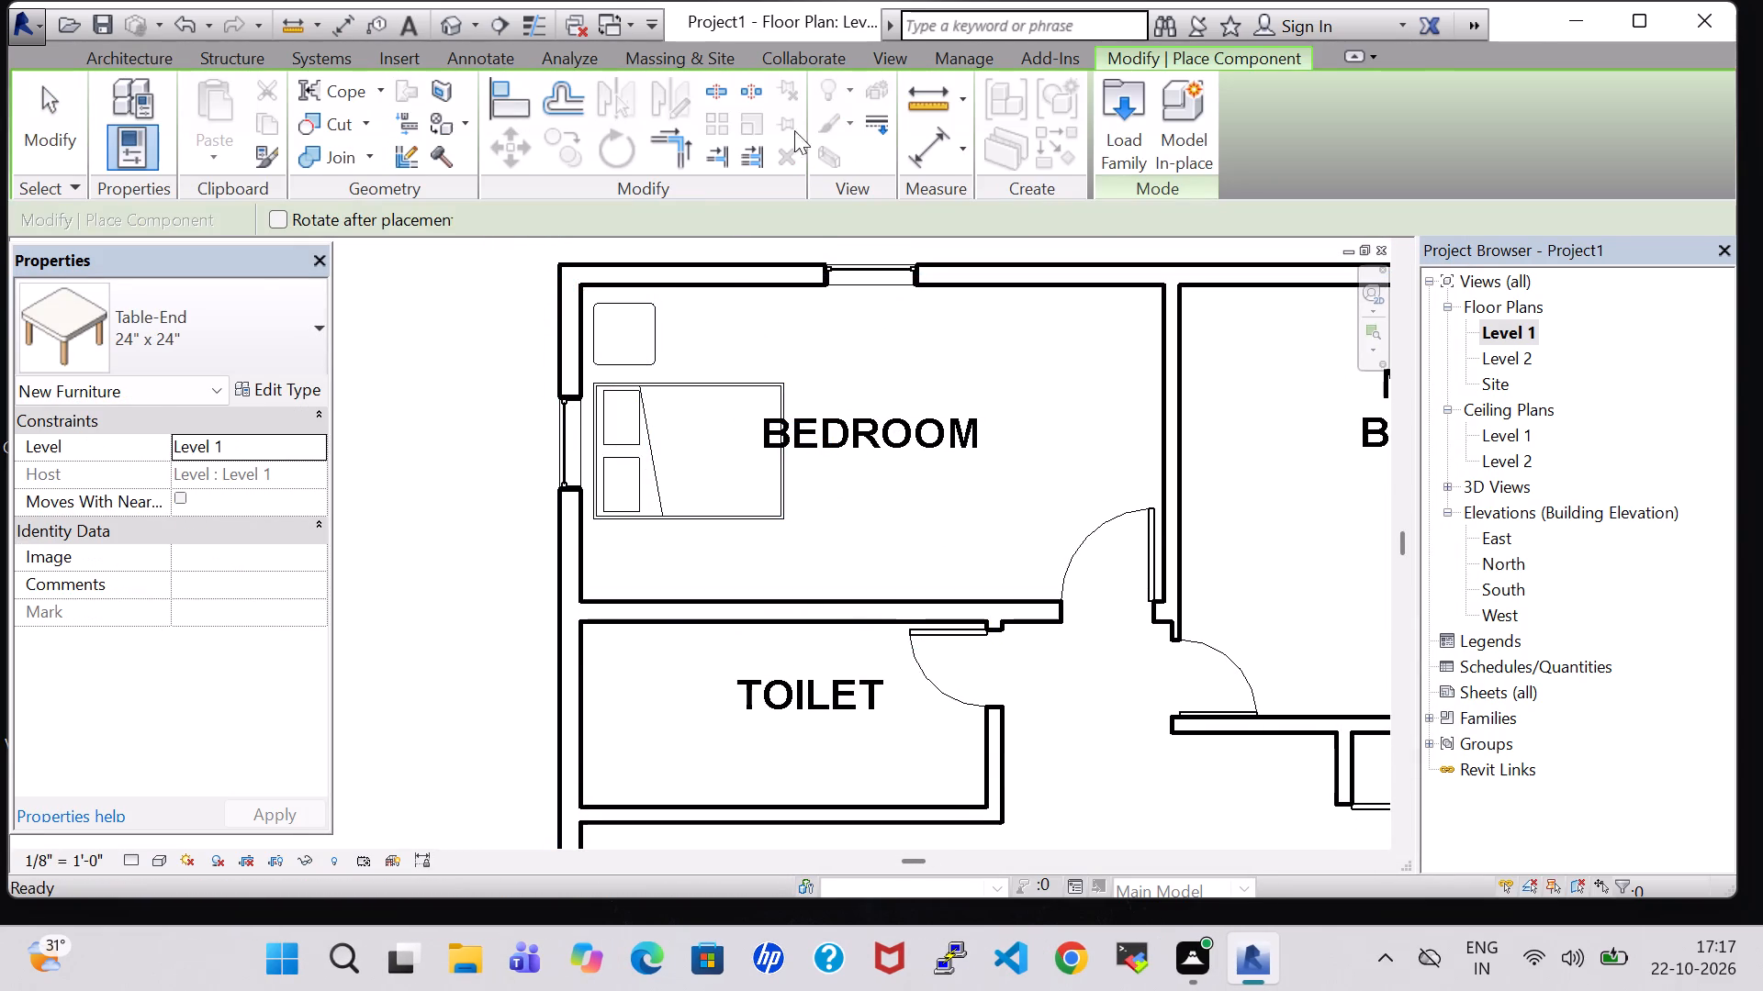
pyautogui.click(1137, 140)
pyautogui.doubleClick(1023, 599)
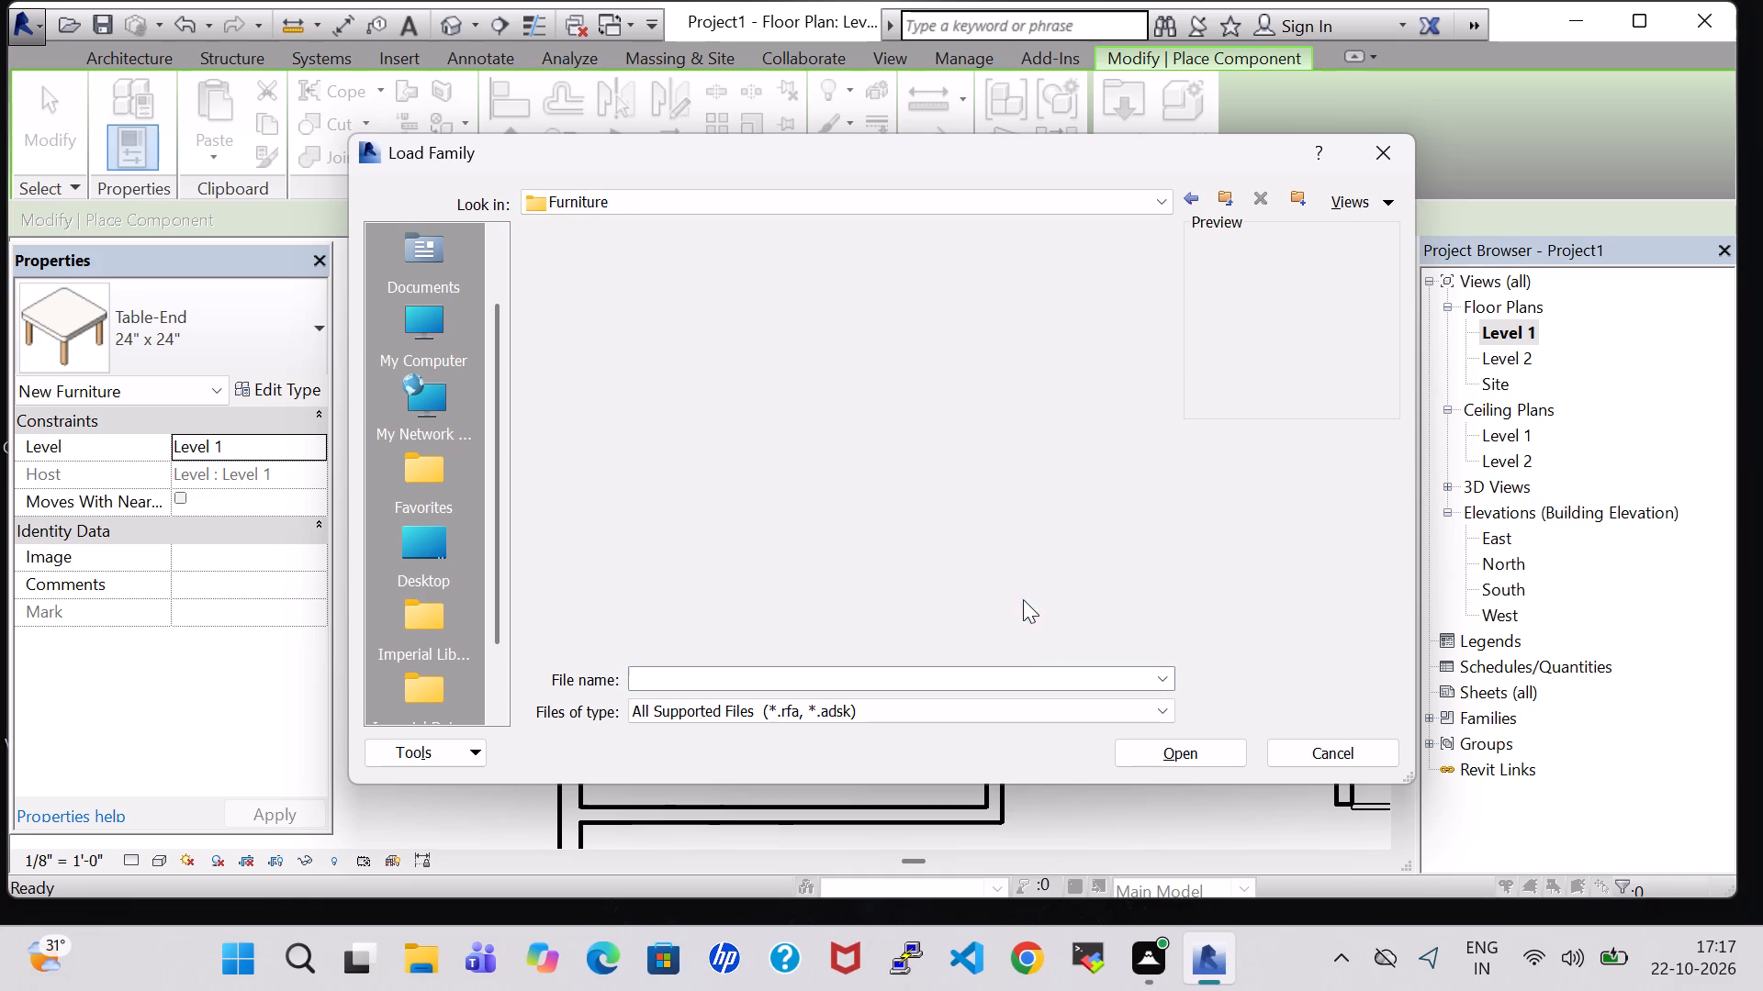
pyautogui.doubleClick(908, 291)
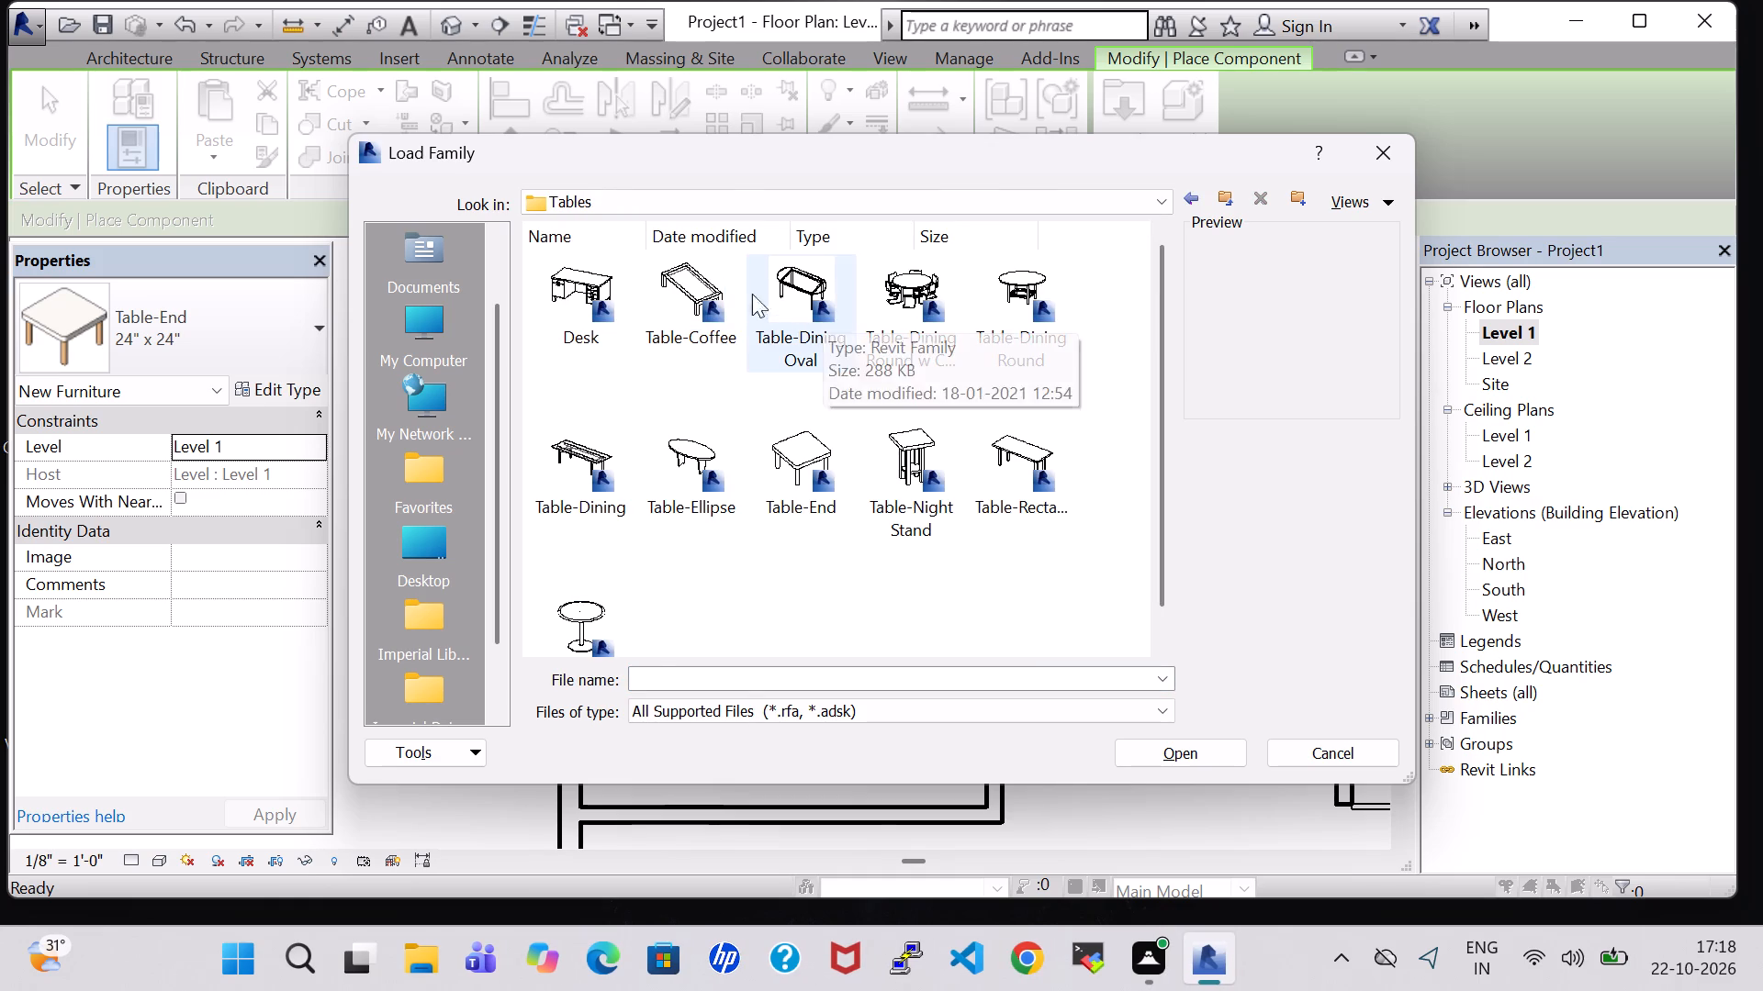
pyautogui.click(722, 290)
pyautogui.click(1174, 758)
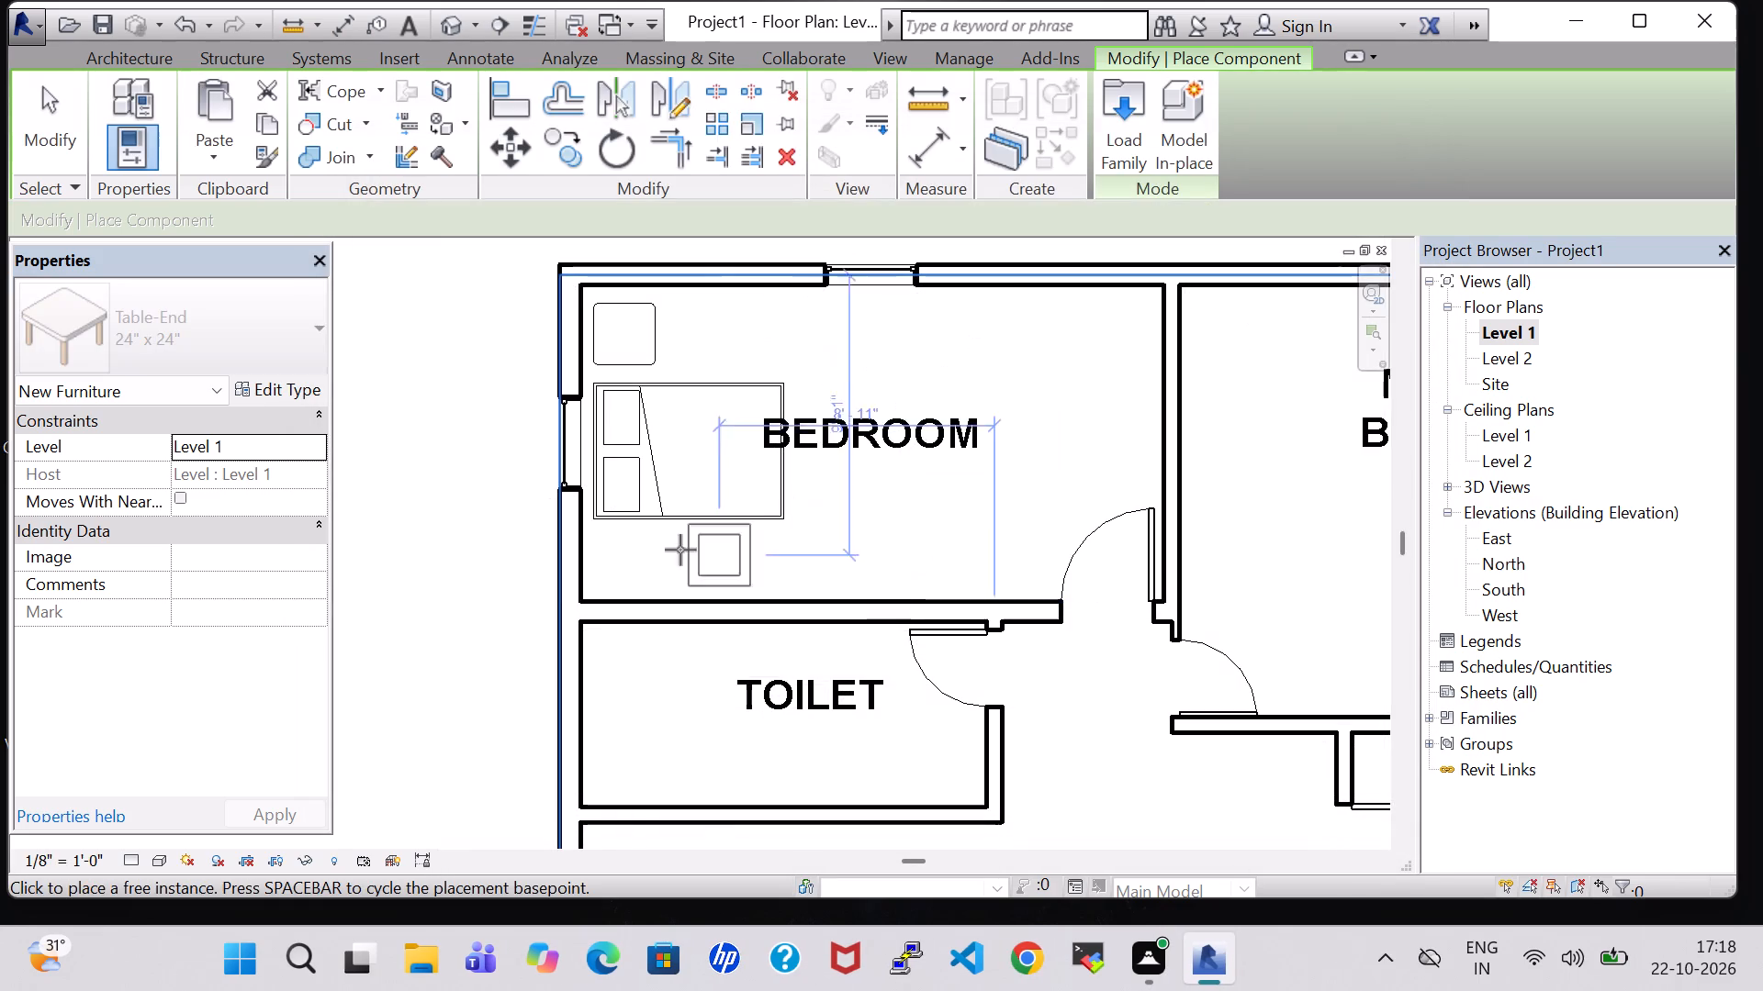
pyautogui.click(630, 555)
pyautogui.press('Escape')
pyautogui.press('Escape')
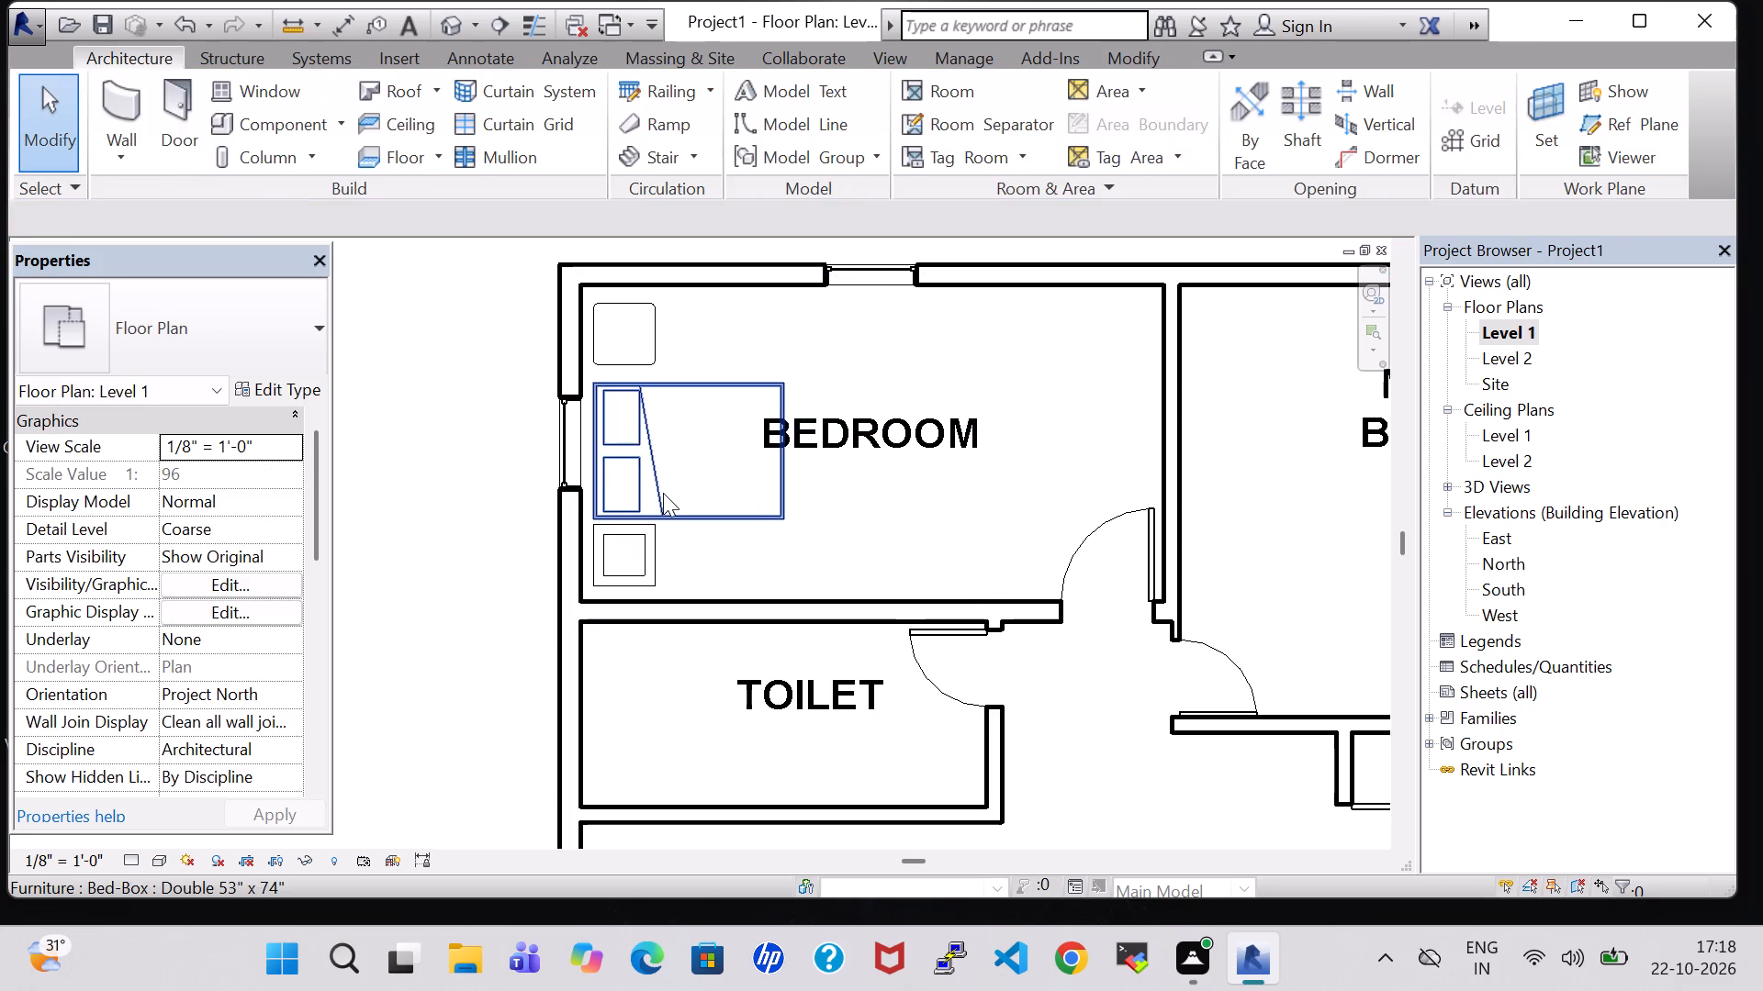
# Nudge the Bedroom bed slightly toward the end table, away from the coffee table.
pyautogui.click(663, 493)
pyautogui.press('Up')
pyautogui.click(962, 356)
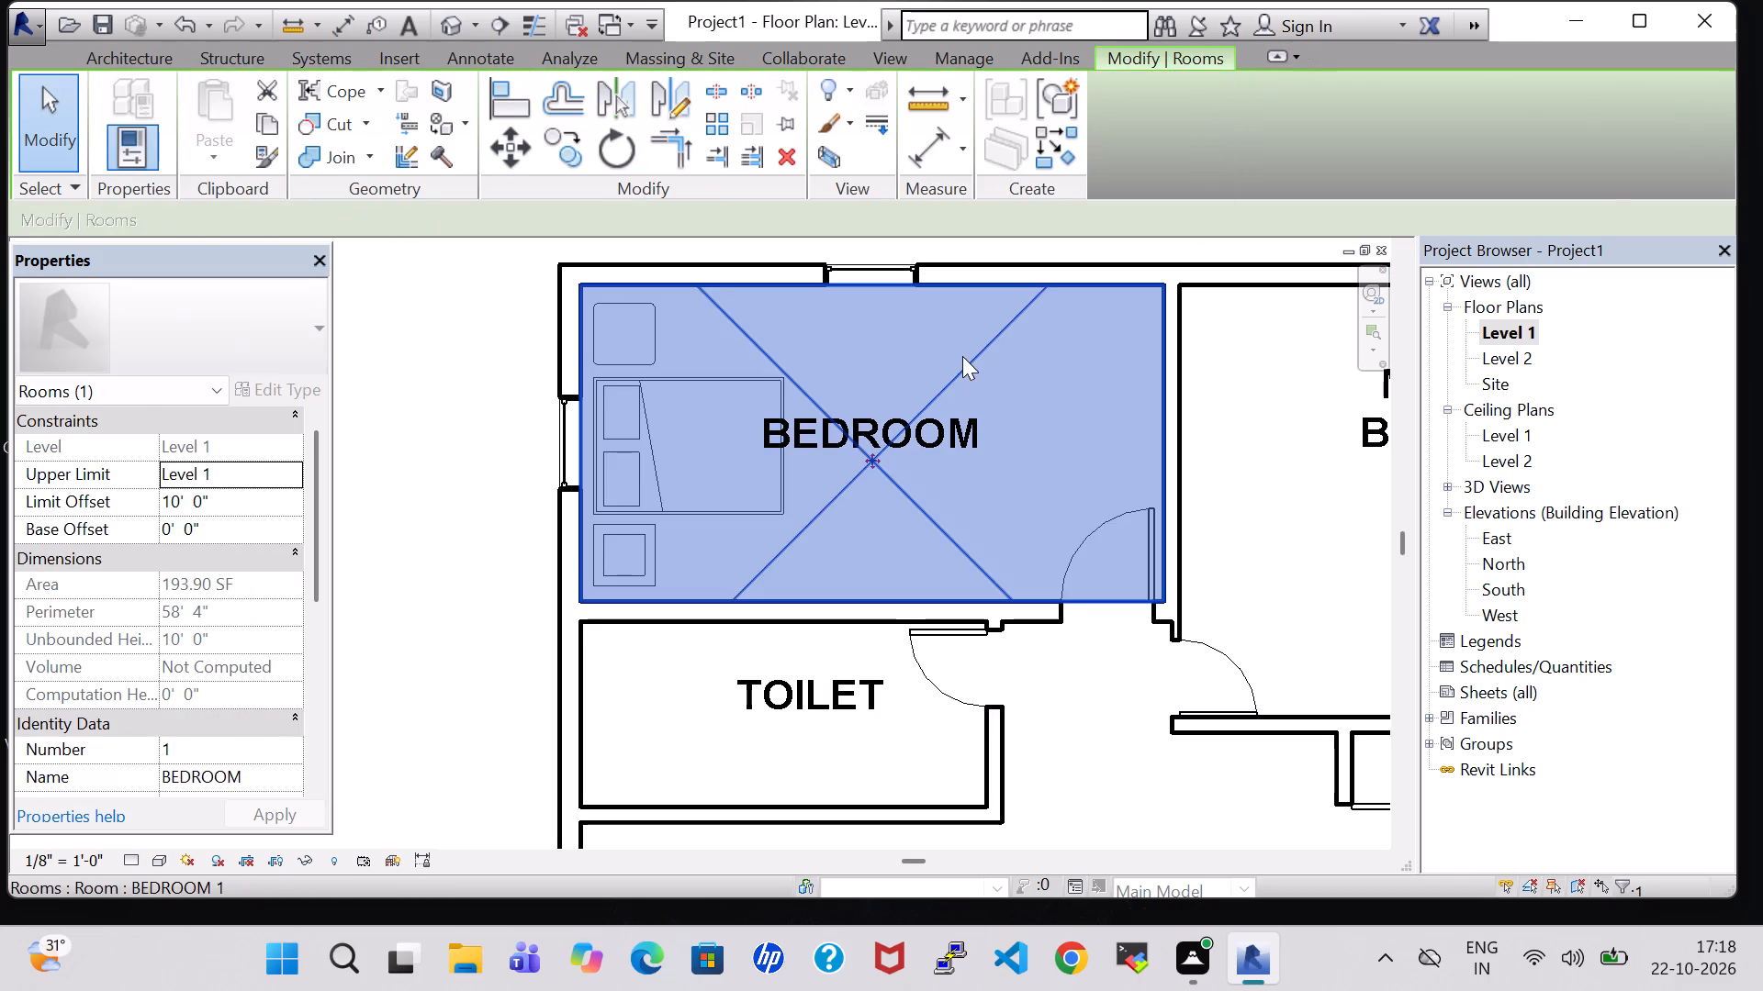
pyautogui.click(1118, 384)
# Load the Dresser family from the Storage folder of the Furniture library as a component.
pyautogui.click(253, 126)
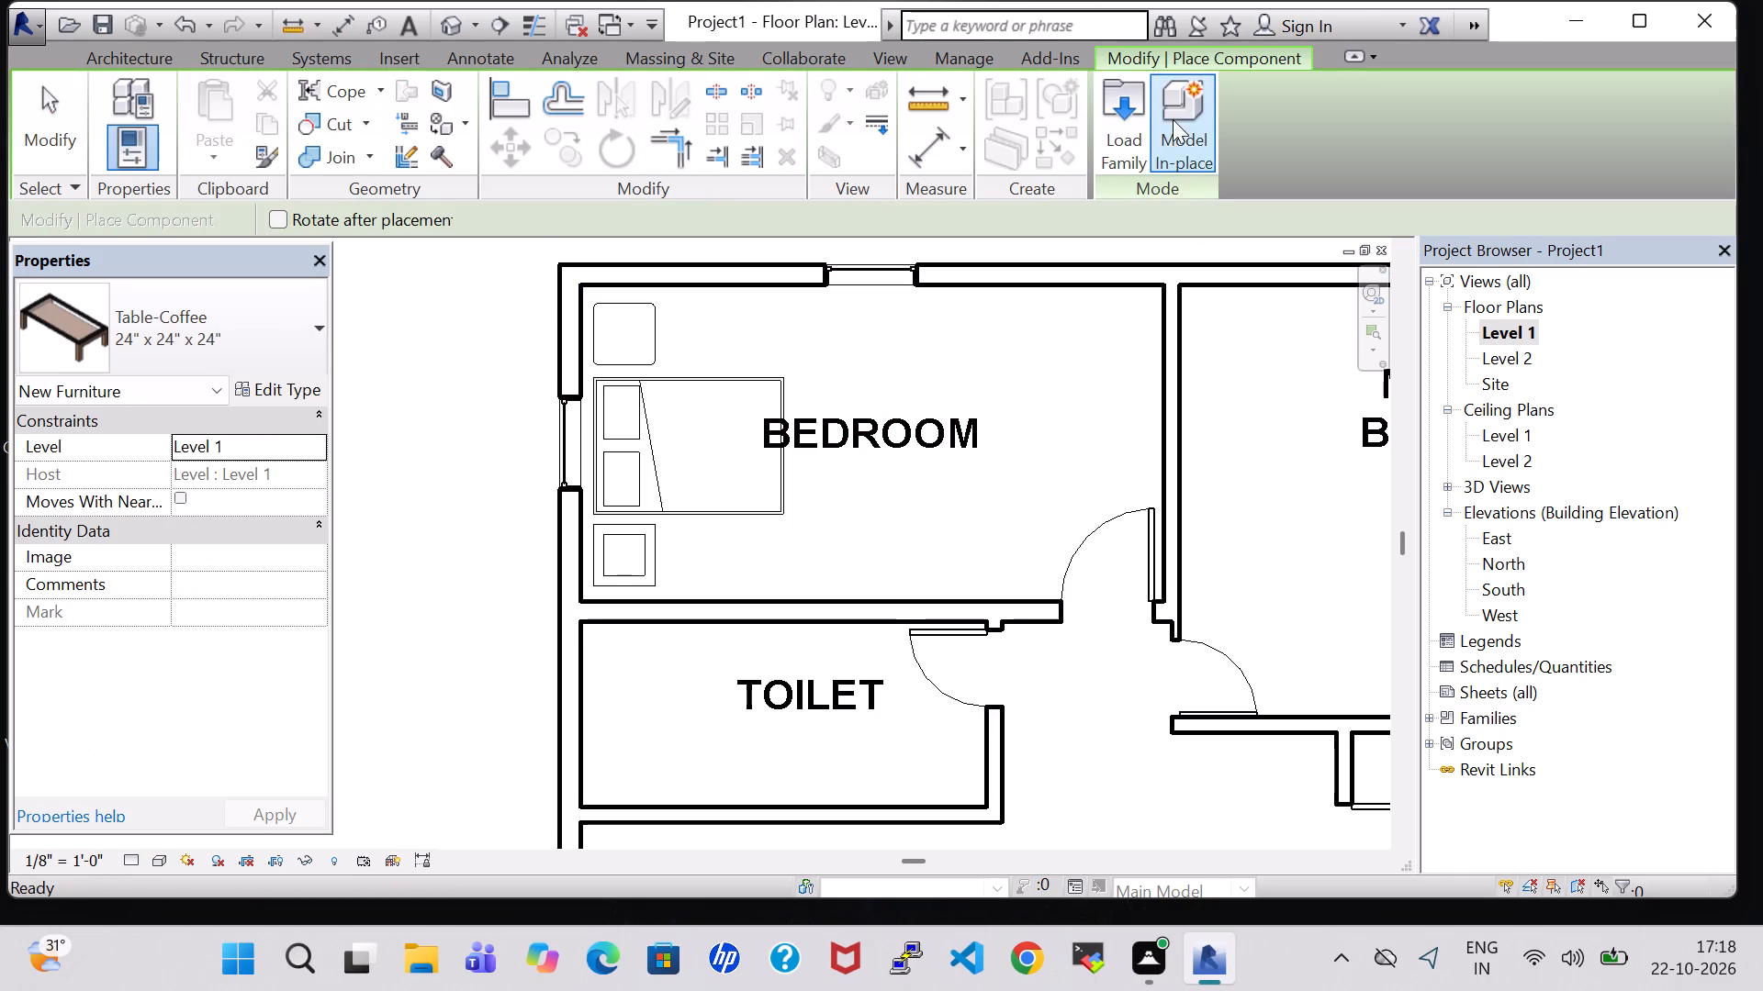
pyautogui.click(1140, 119)
pyautogui.doubleClick(1035, 601)
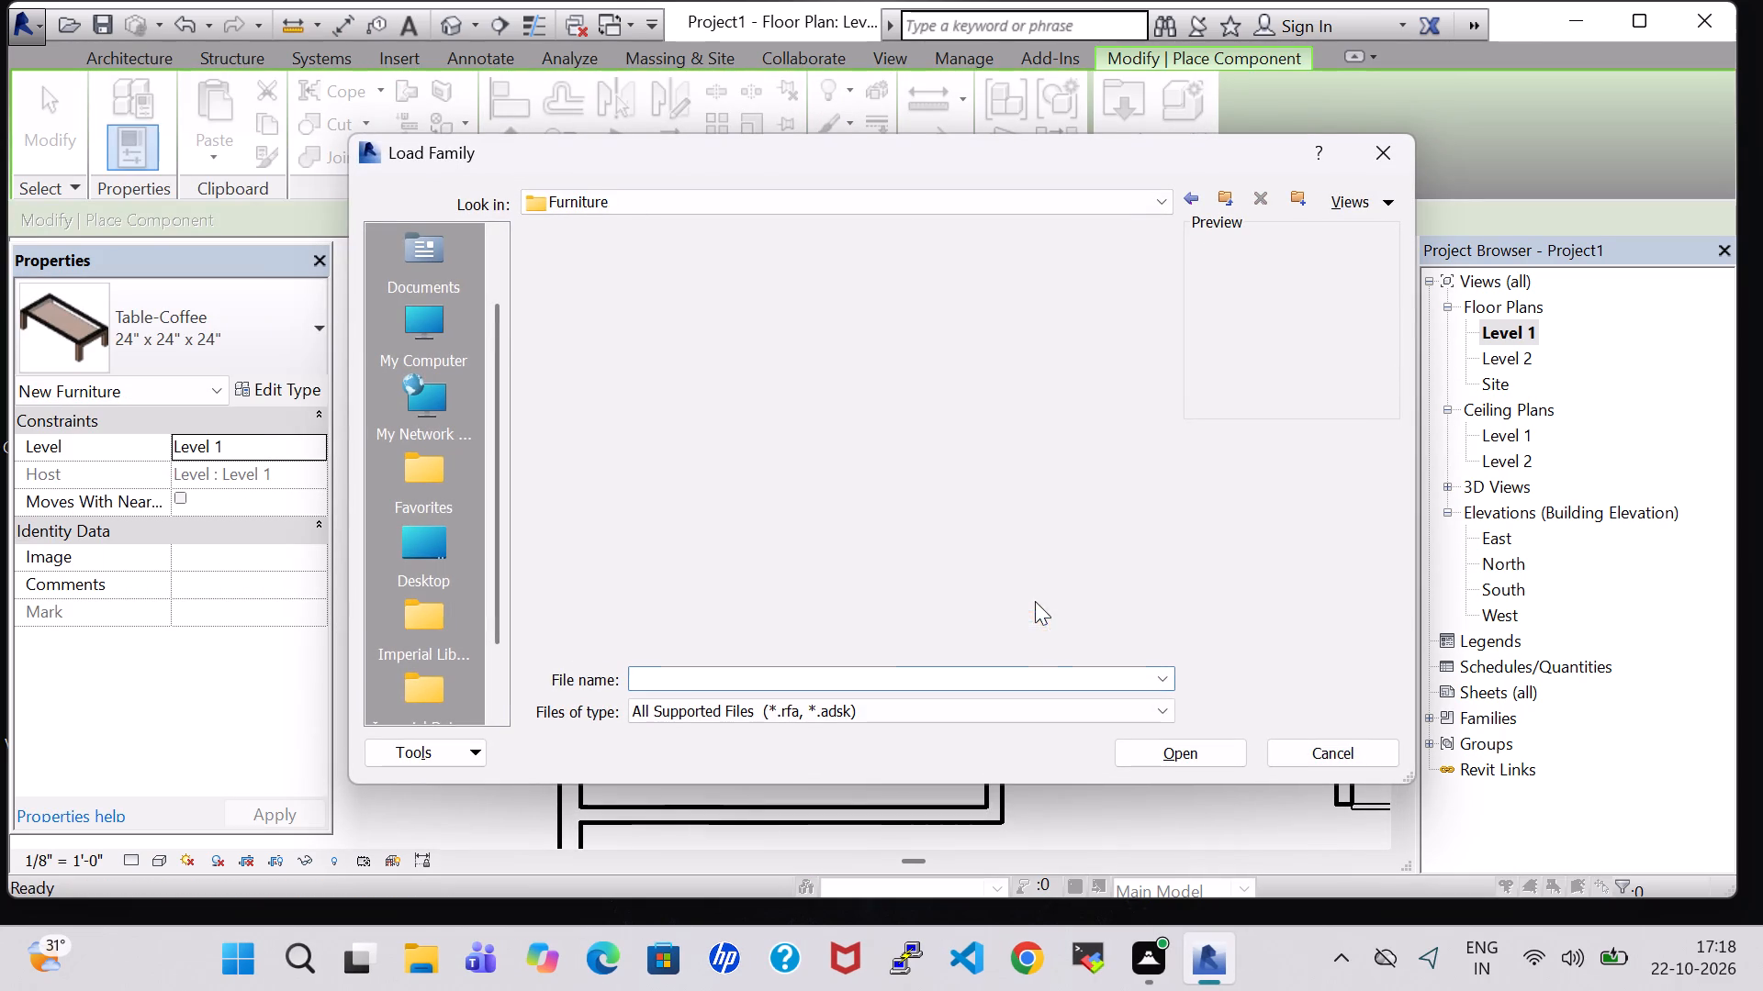
pyautogui.doubleClick(803, 304)
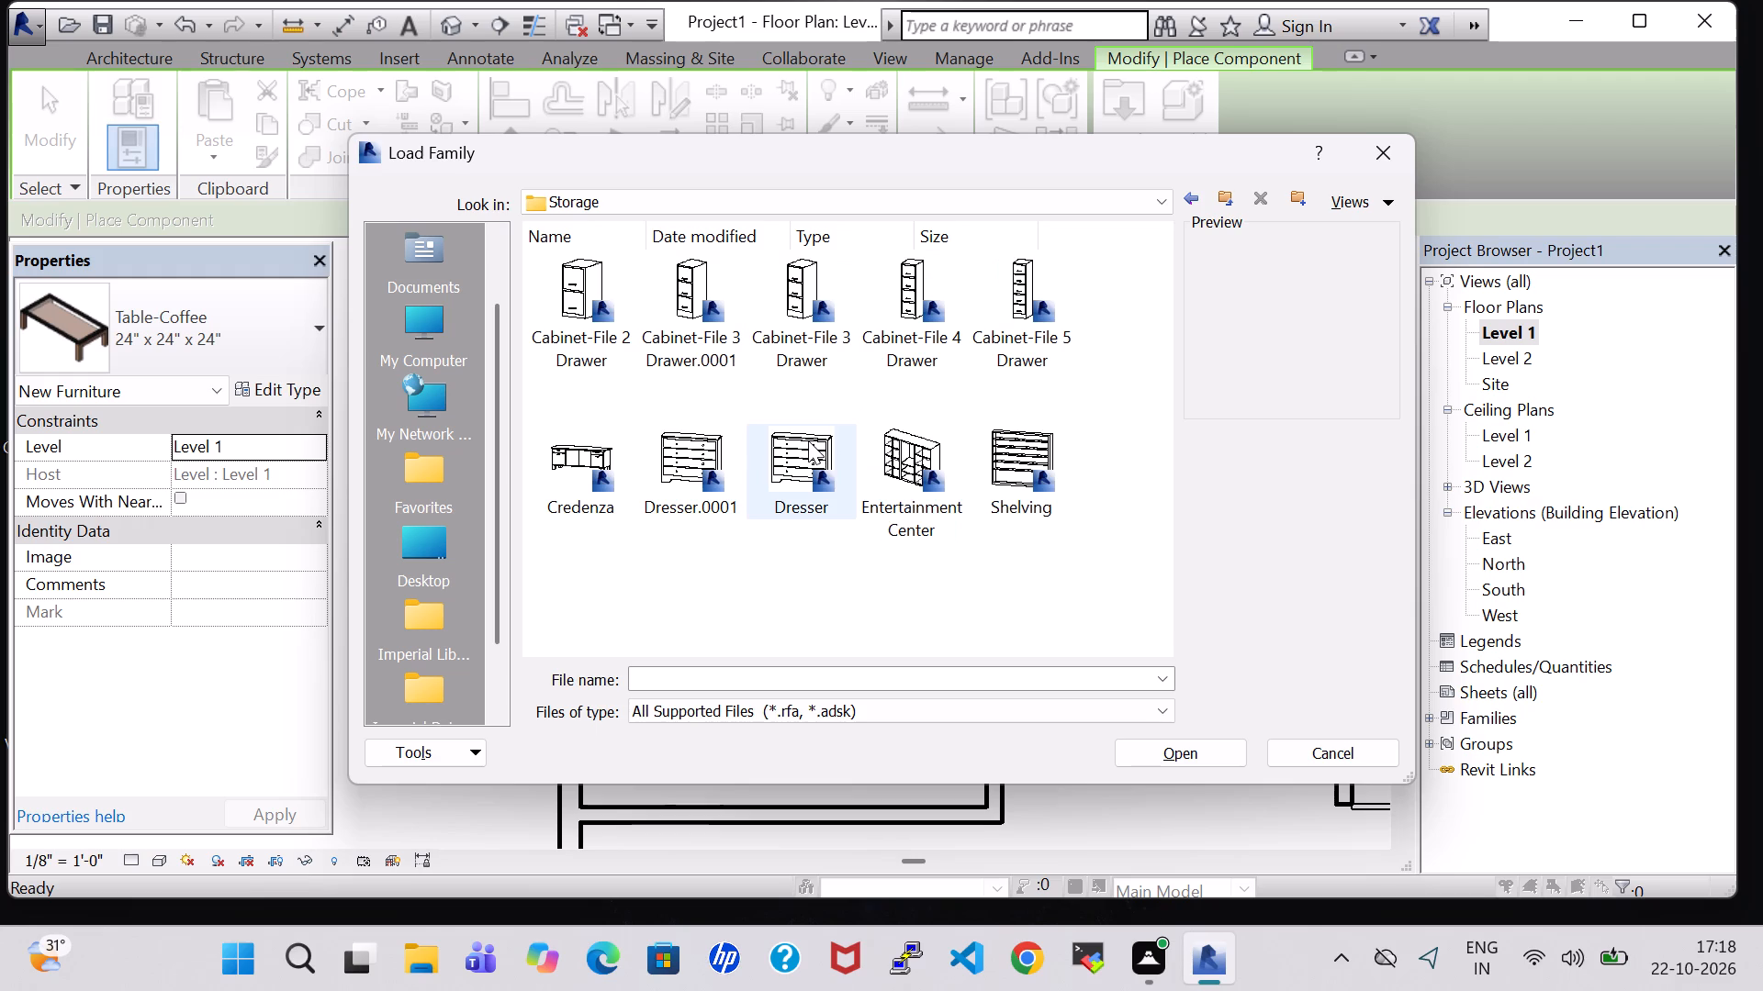
pyautogui.click(808, 440)
pyautogui.click(1190, 752)
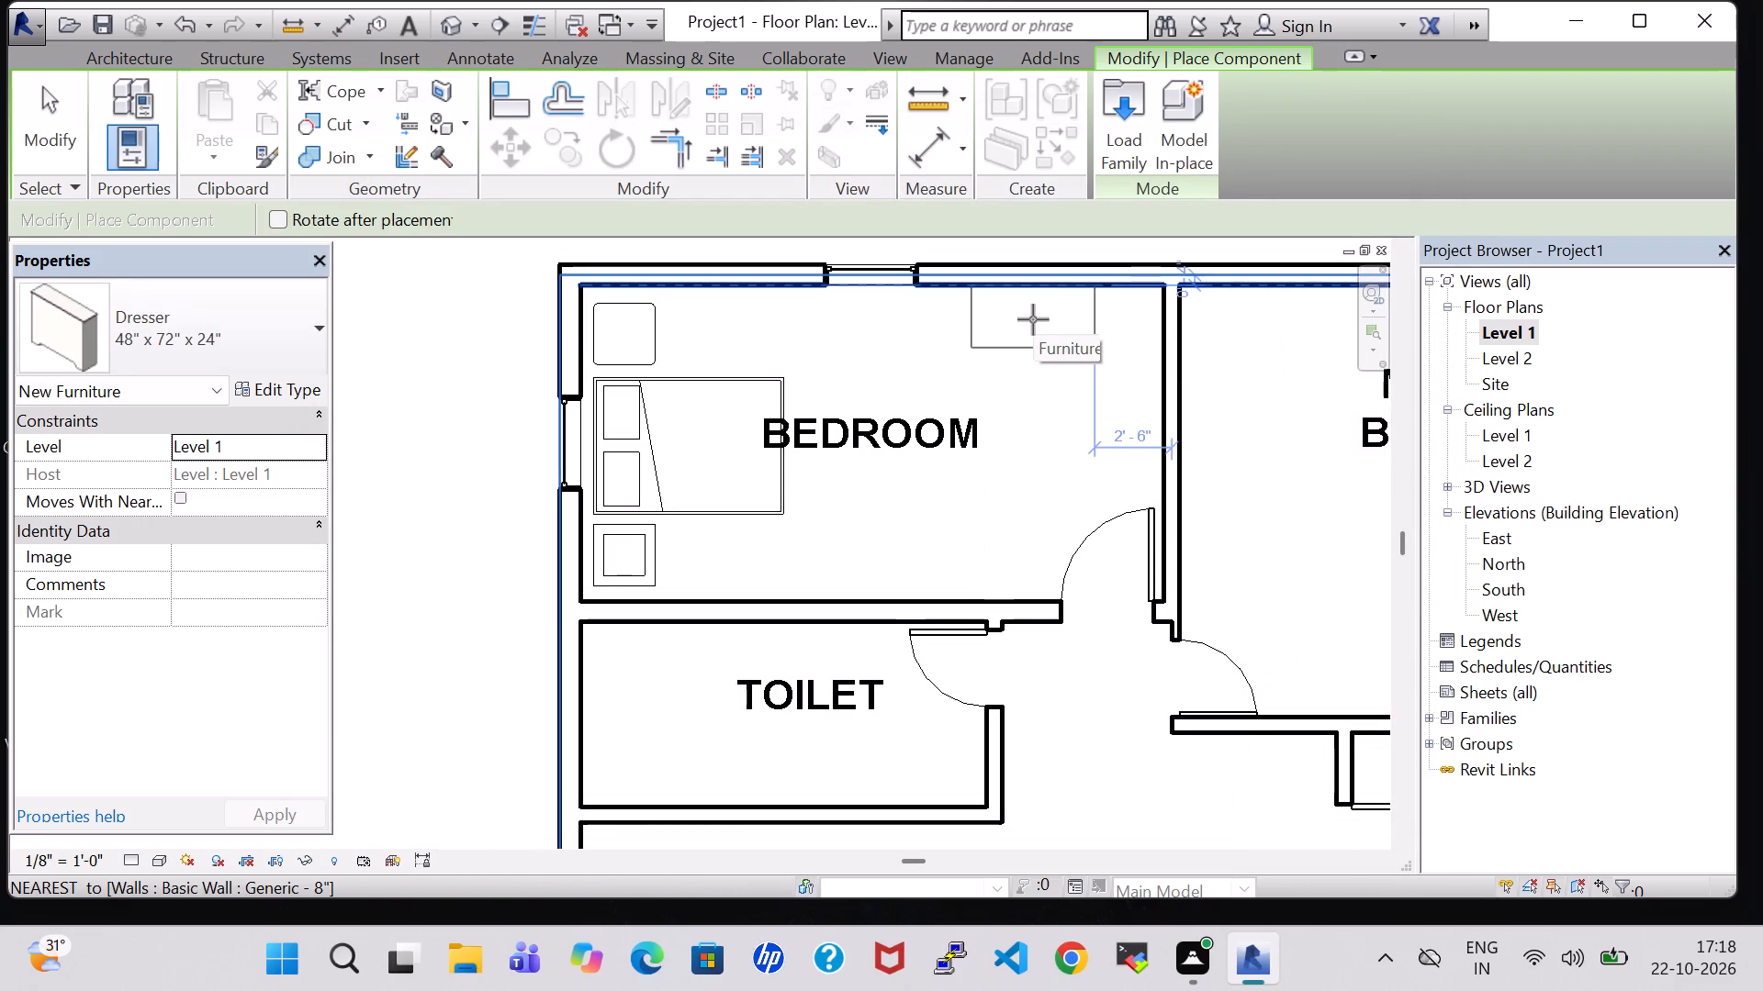
# Place the 48" x 72" x 24" Dresser rotated against the Bedroom's wall shared with the Master Bedroom, nudged toward the outer wall.
pyautogui.press('space')
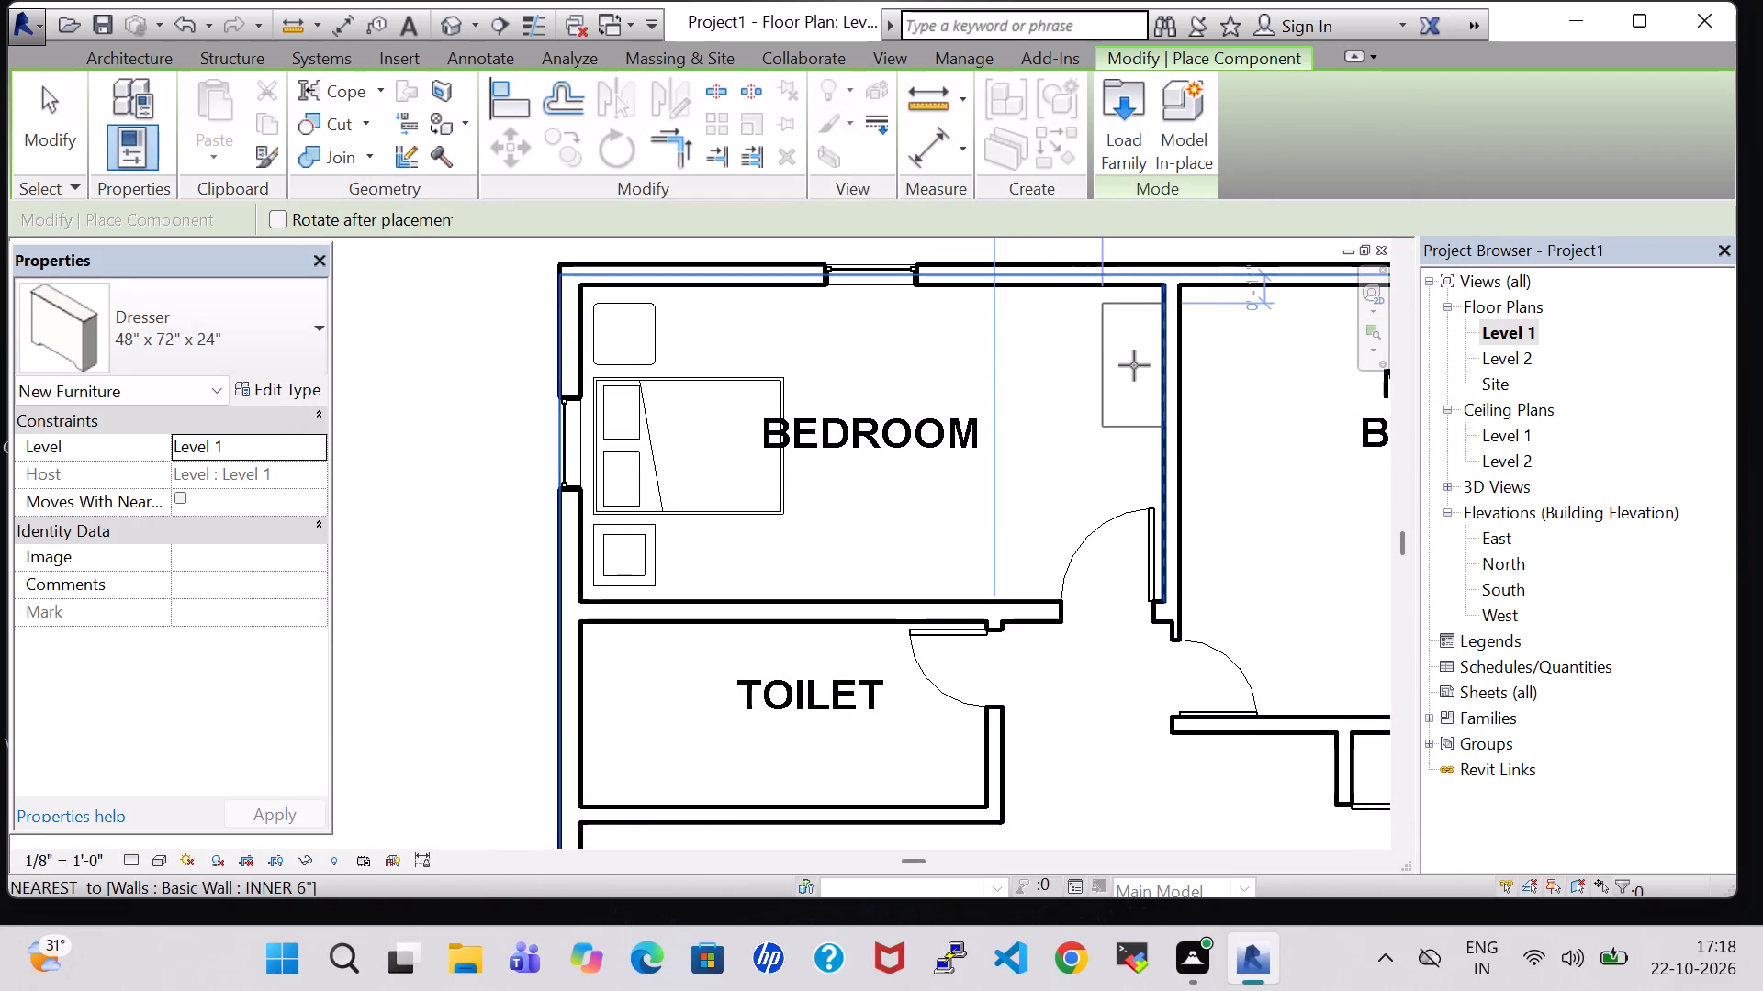
pyautogui.click(1134, 365)
pyautogui.press('Escape')
pyautogui.press('Escape')
pyautogui.click(1134, 367)
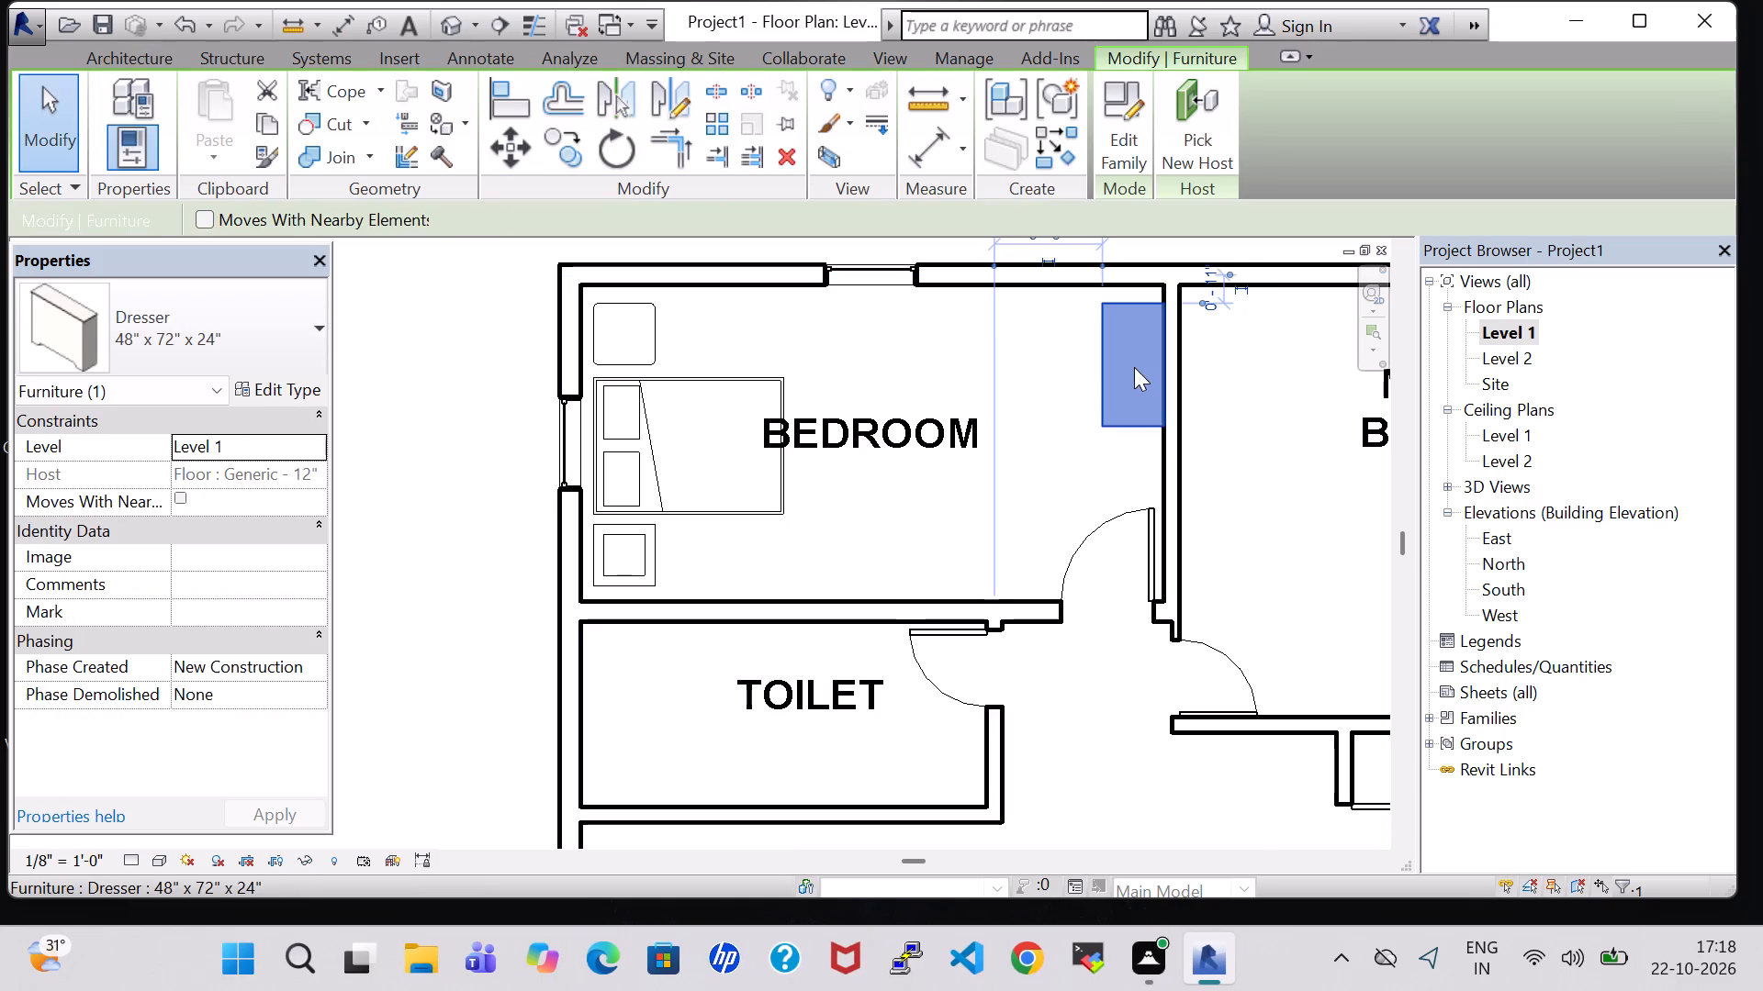
pyautogui.press('Up')
pyautogui.press('Up')
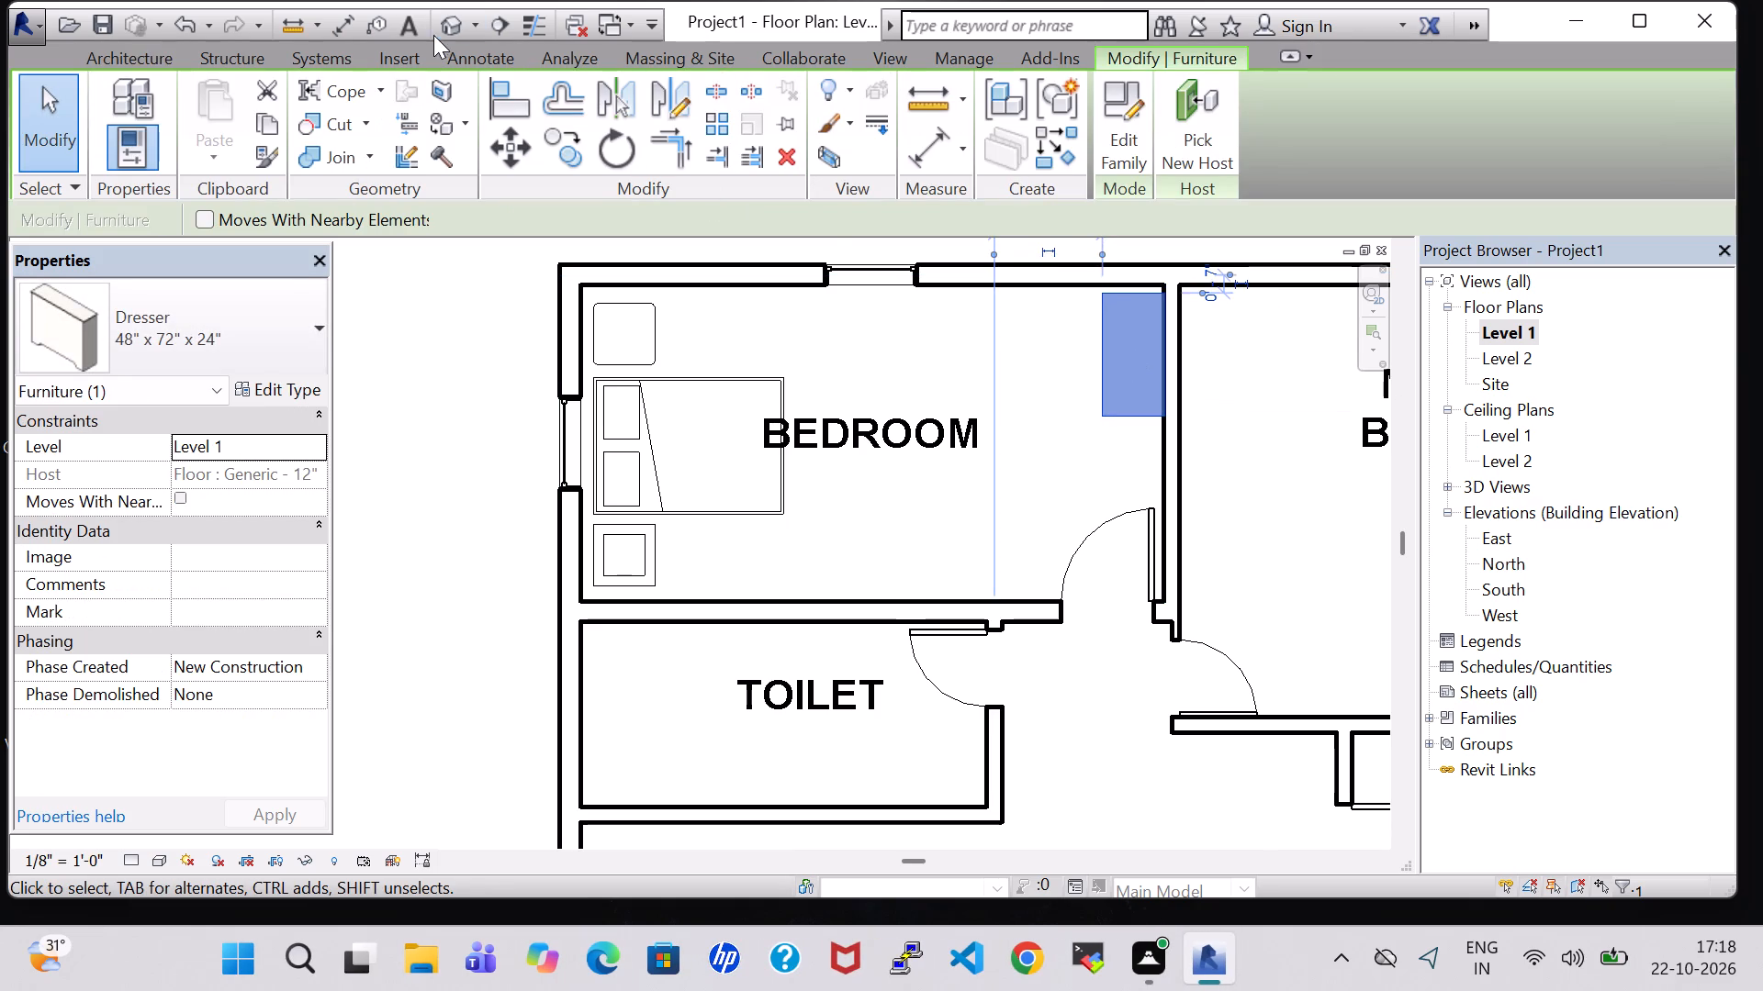
# In the 3D view, rotate the Bedroom dresser 180° so its drawers face into the room.
pyautogui.click(447, 29)
pyautogui.scroll(-1, 822, 306)
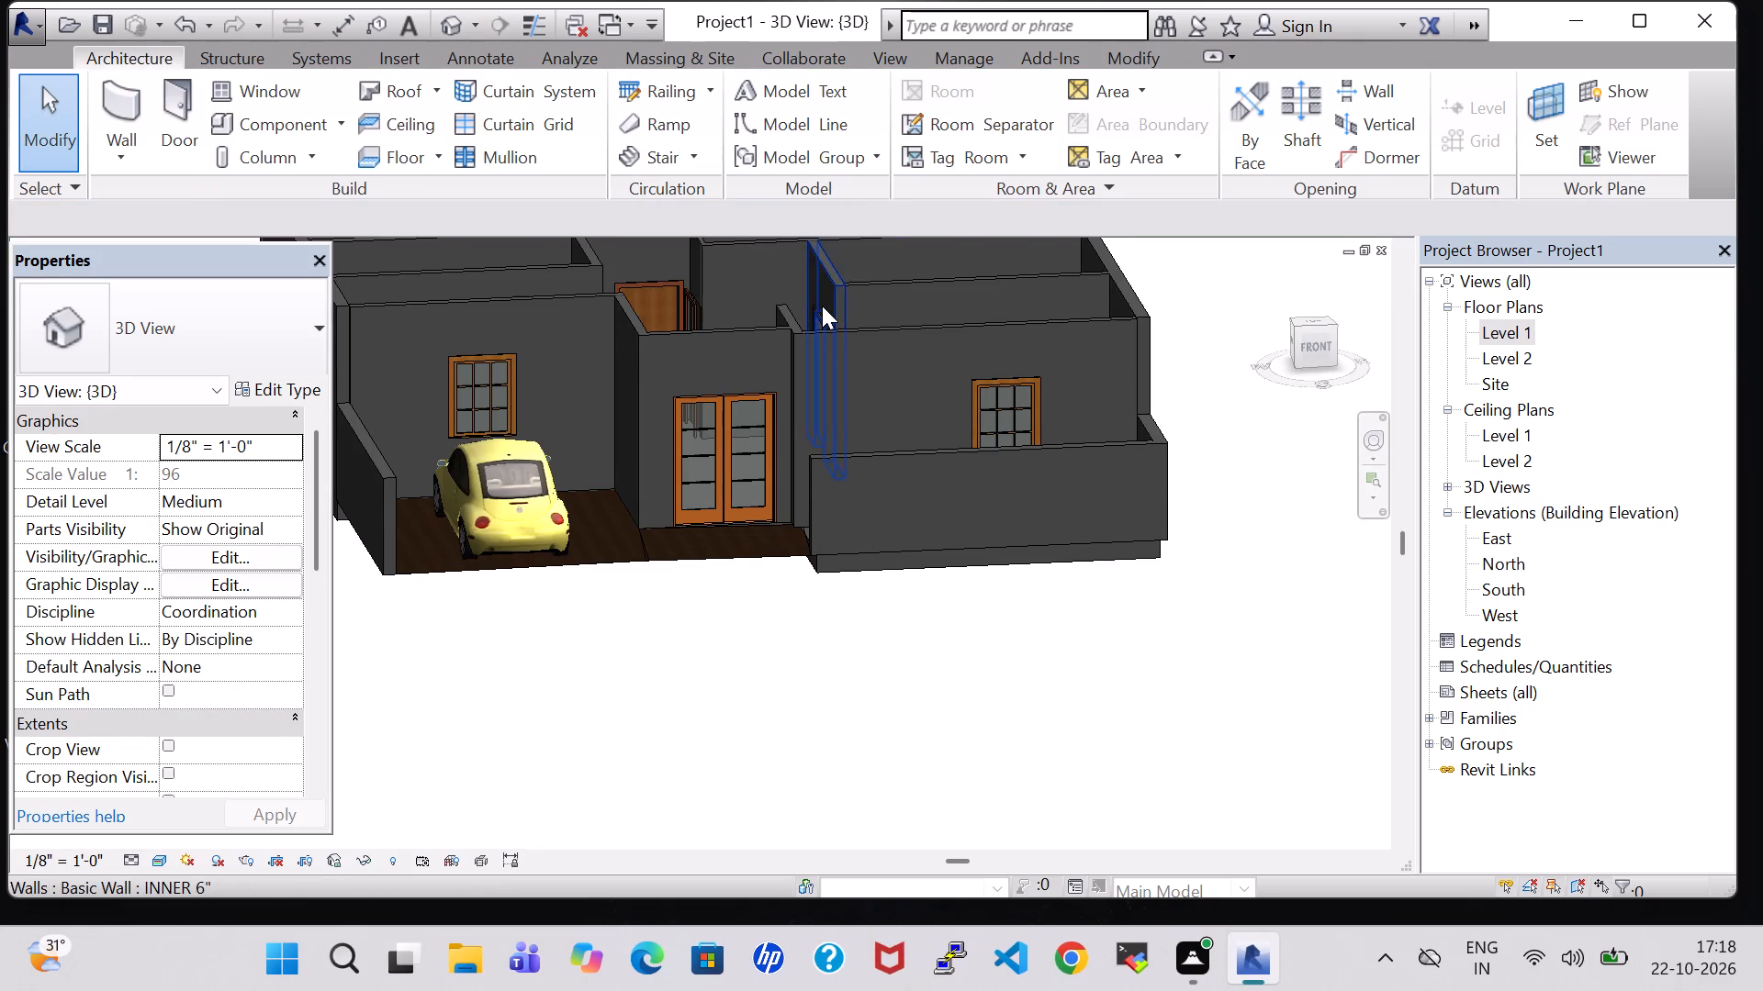
pyautogui.keyDown('shift'); pyautogui.moveTo(822, 309); pyautogui.dragTo(822, 324, button='middle'); pyautogui.keyUp('shift')
pyautogui.keyDown('shift'); pyautogui.moveTo(815, 357); pyautogui.dragTo(839, 510, button='middle'); pyautogui.keyUp('shift')
pyautogui.keyDown('shift'); pyautogui.scroll(1, 815, 357); pyautogui.keyUp('shift')
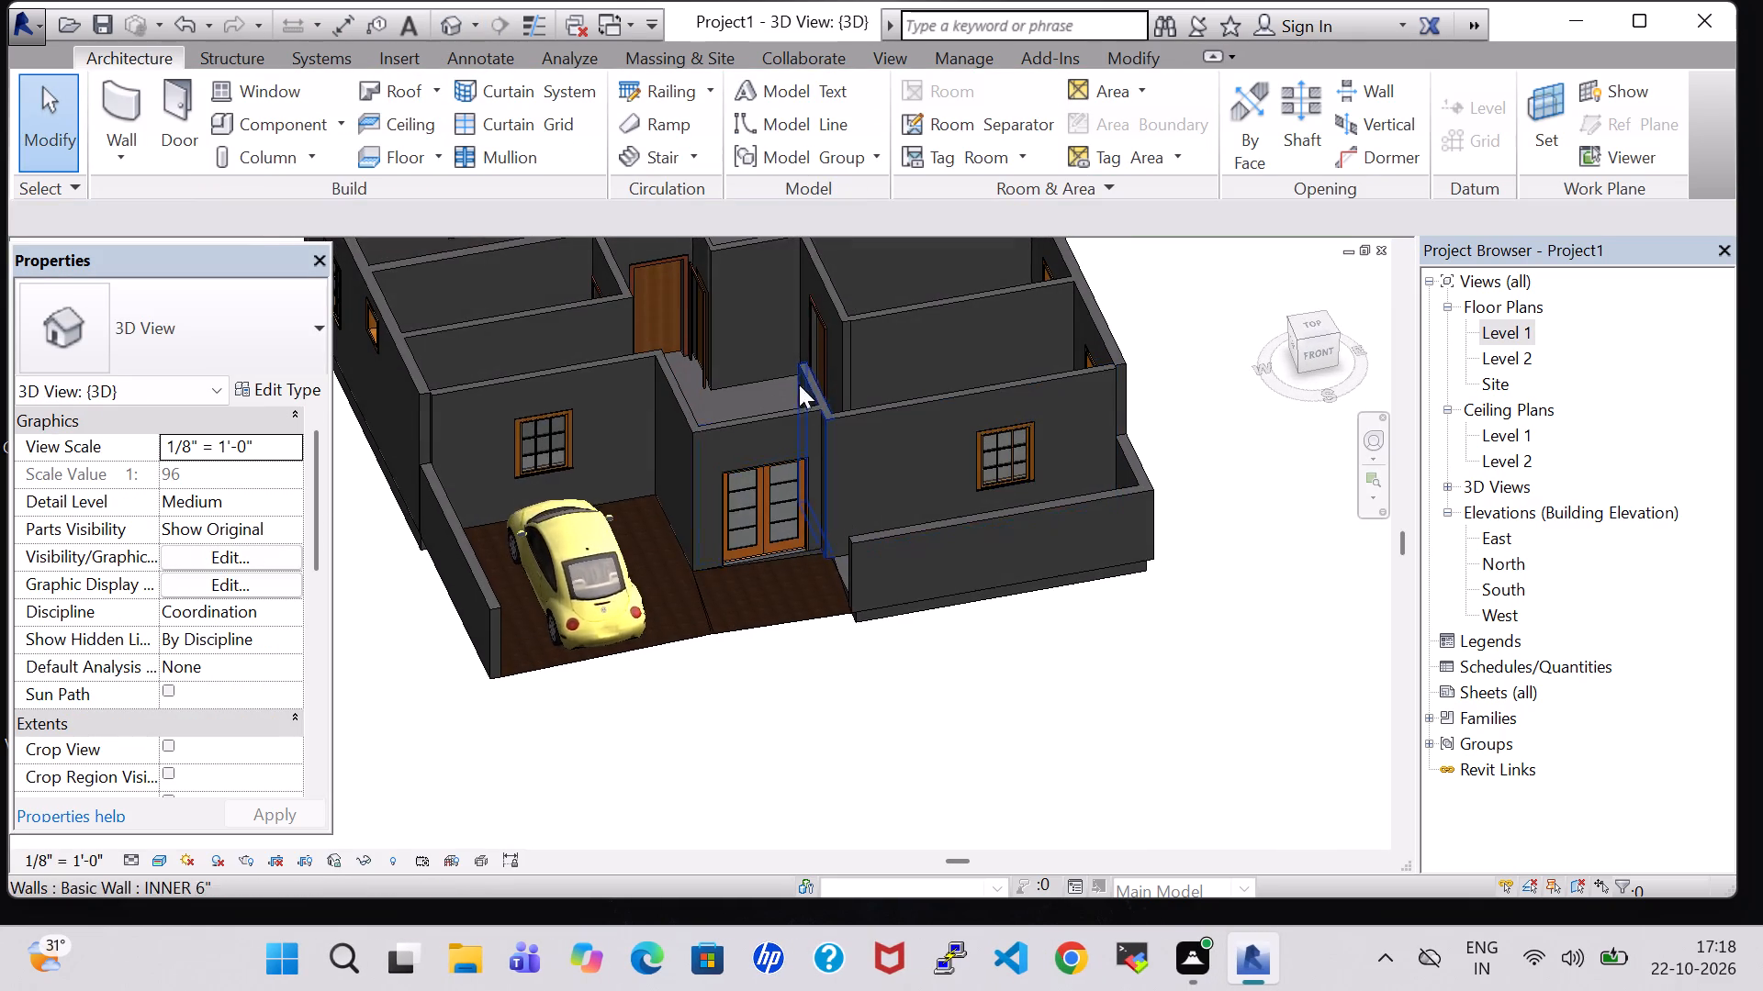
pyautogui.moveTo(797, 382); pyautogui.dragTo(945, 707, button='middle')
pyautogui.click(769, 514)
pyautogui.press('space')
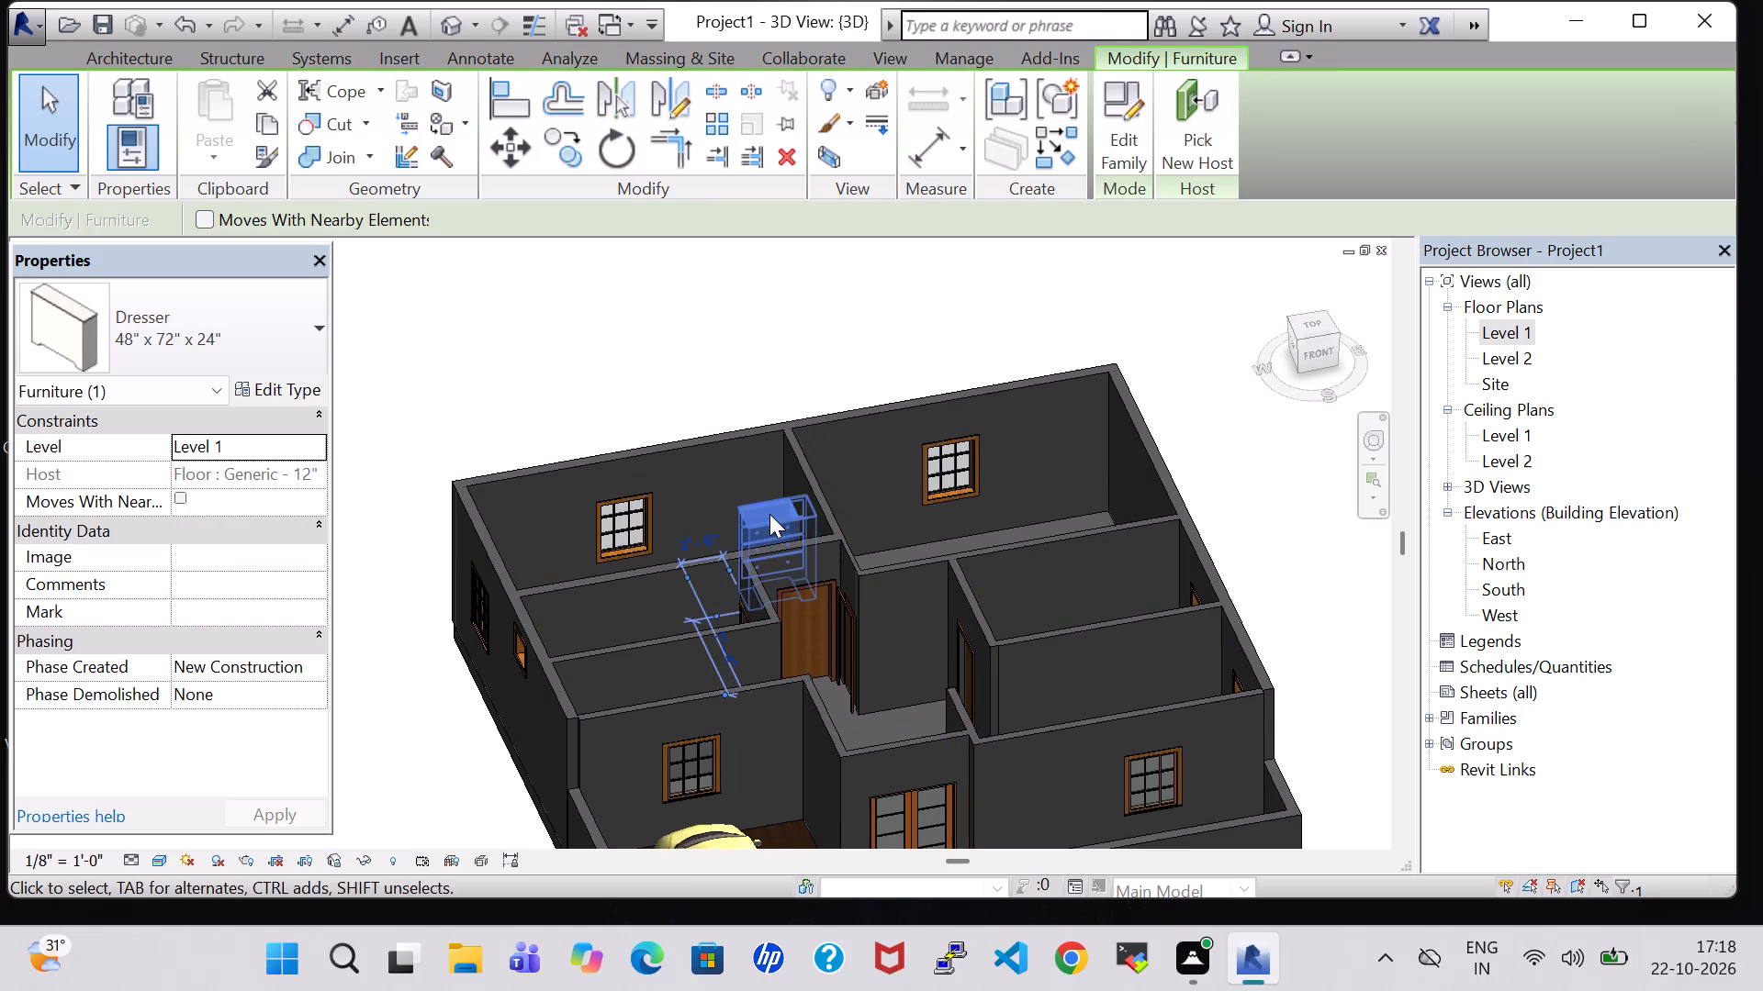
pyautogui.press('space')
pyautogui.click(881, 342)
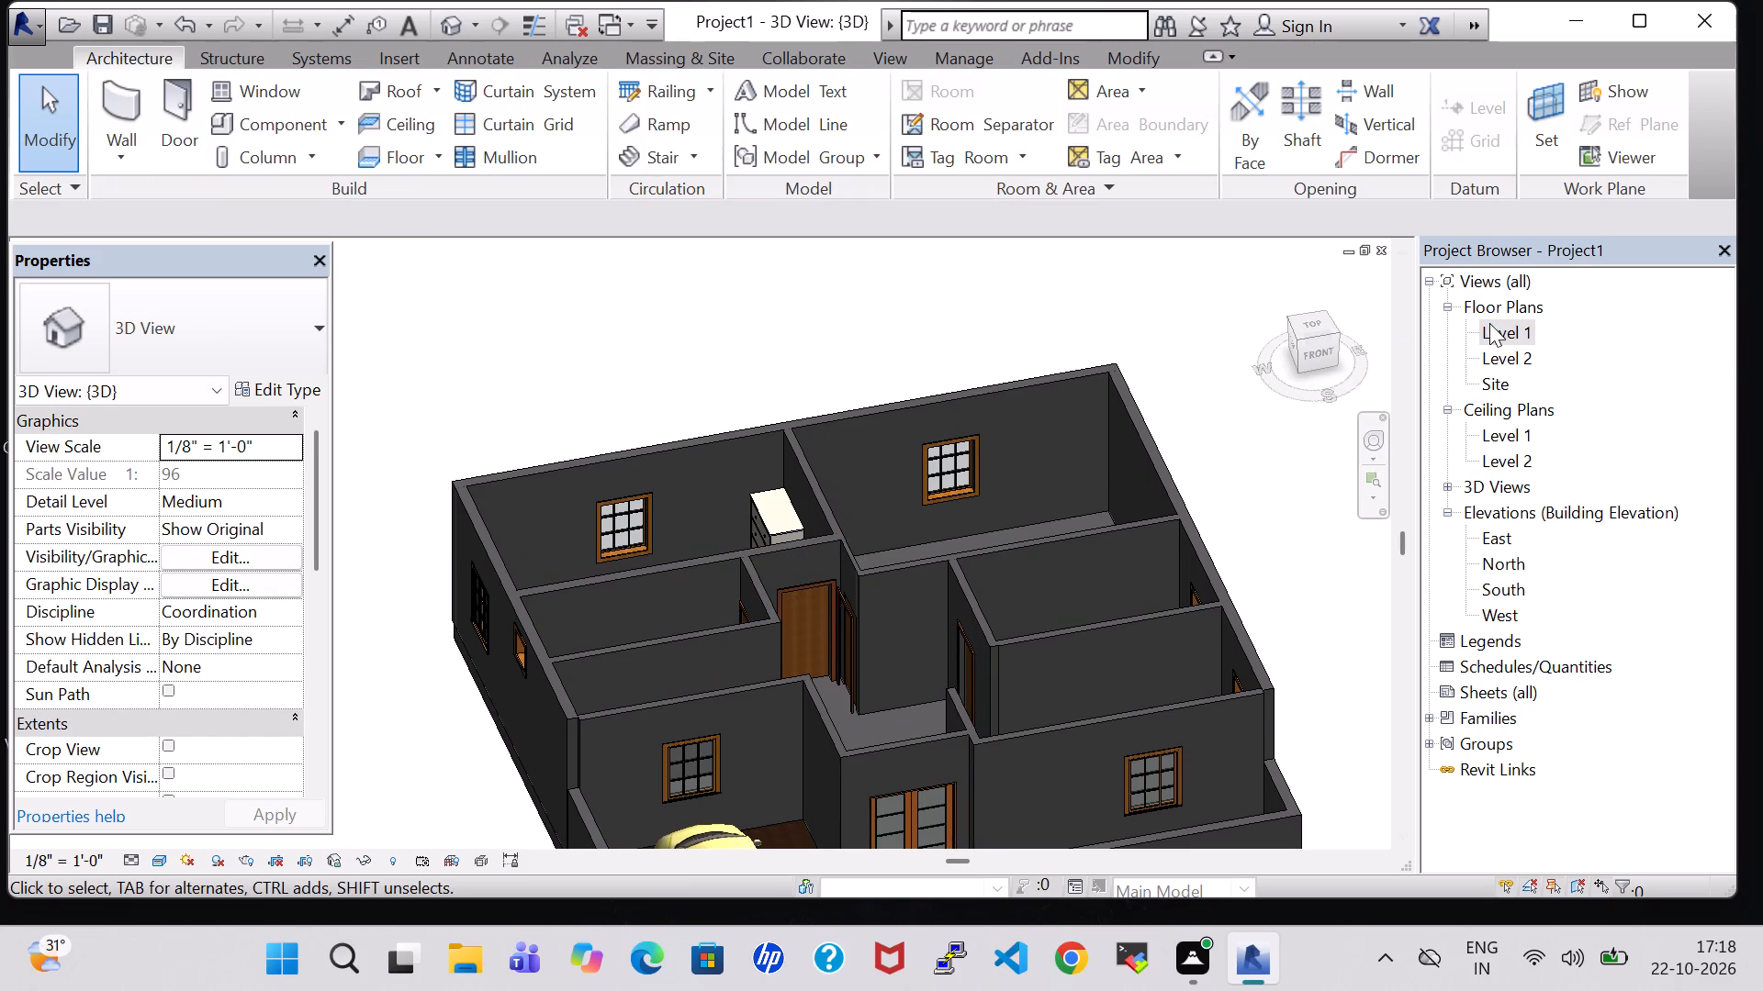
# Back in the Level 1 plan, create a similar Bed-Box in the Master Bedroom with its head toward the windowed outer wall.
pyautogui.doubleClick(1491, 331)
pyautogui.scroll(-2, 1122, 445)
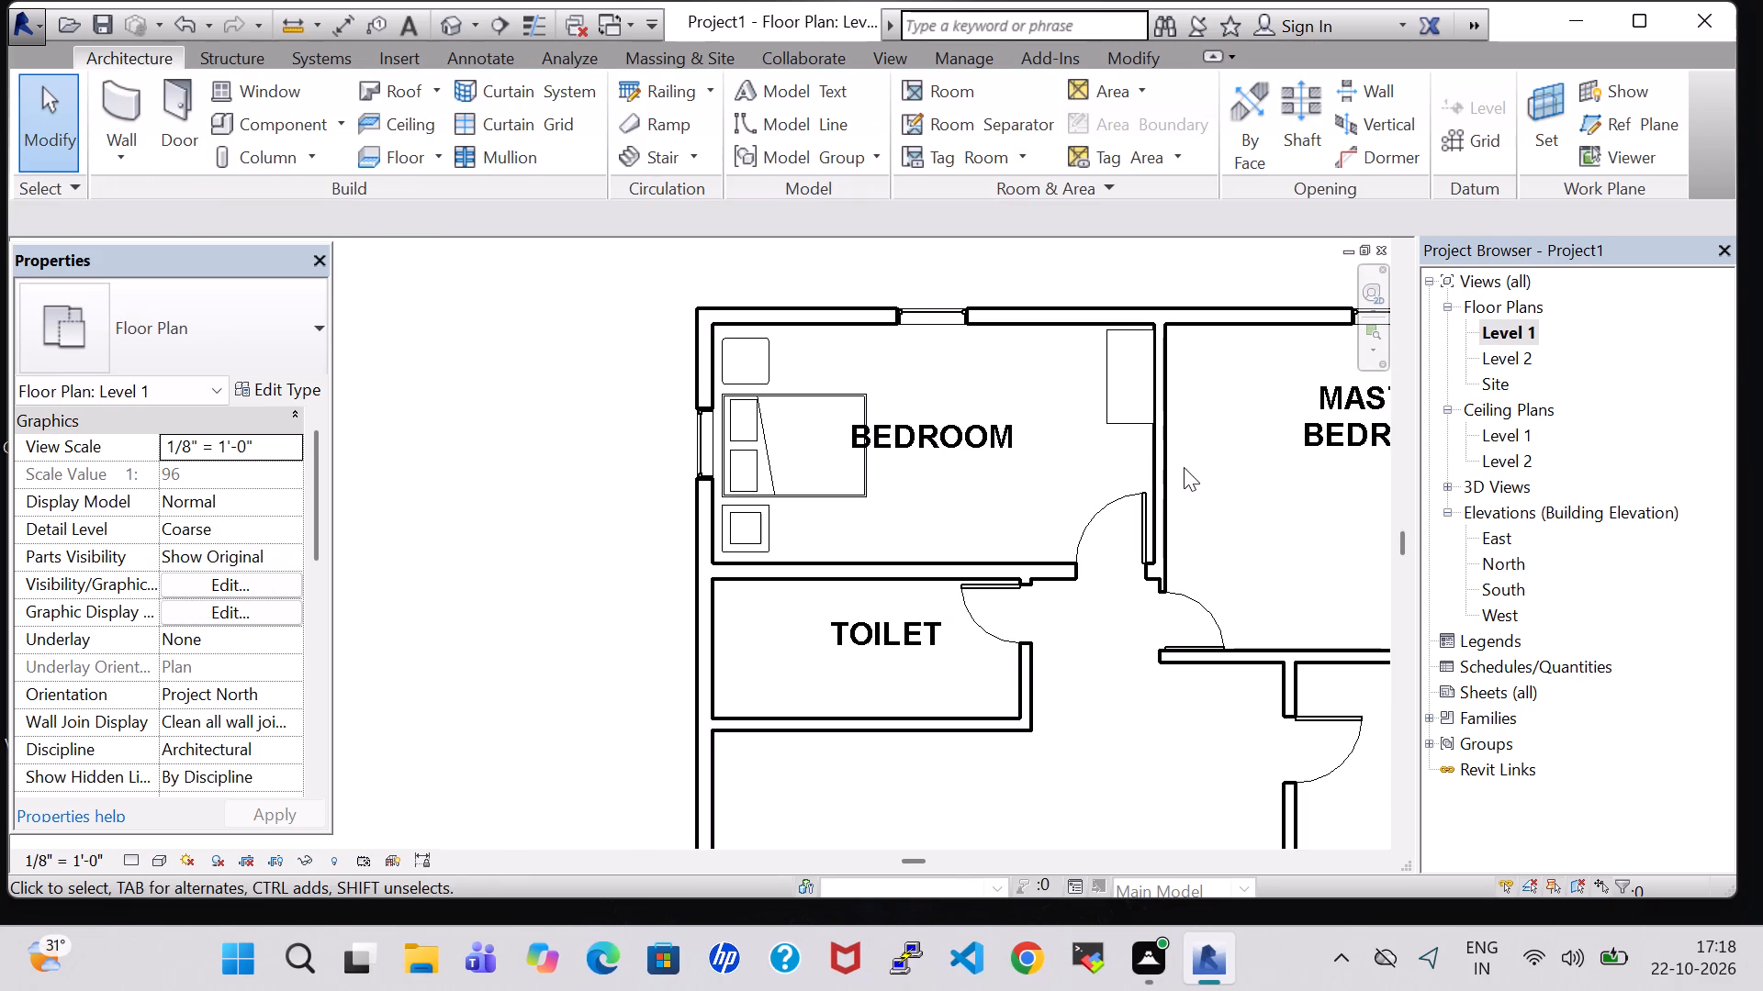
pyautogui.moveTo(1201, 477); pyautogui.dragTo(817, 473, button='middle')
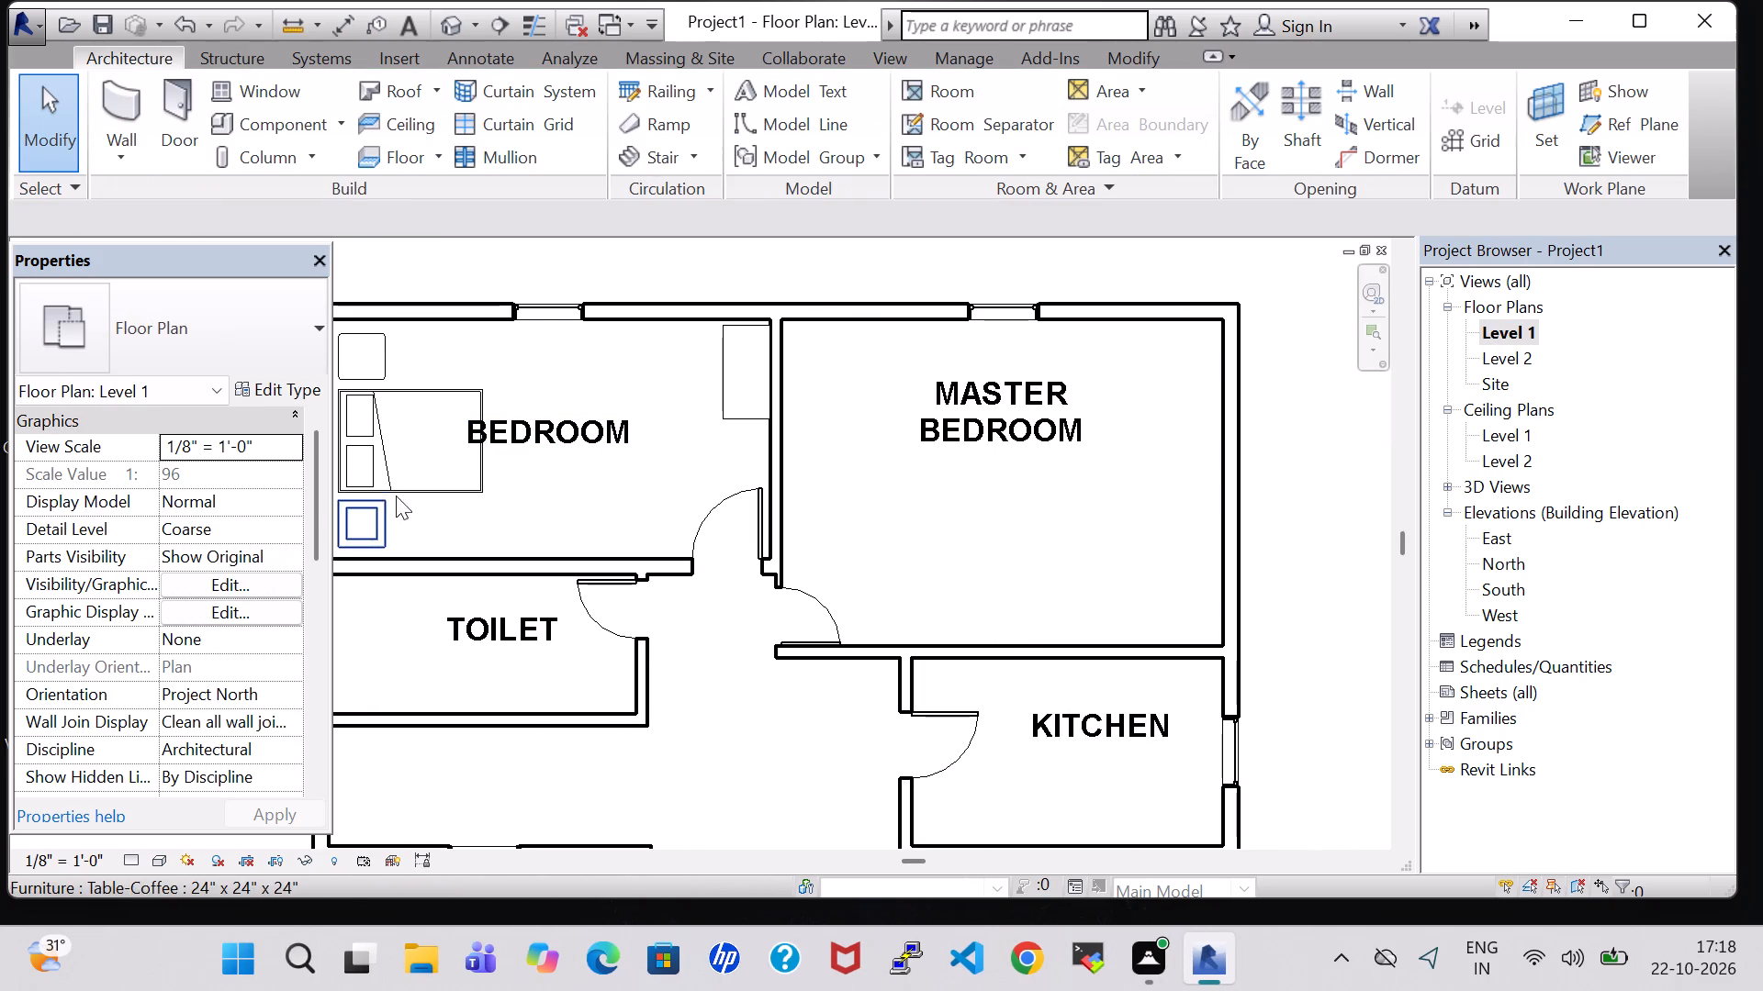
pyautogui.click(421, 485)
pyautogui.rightClick(421, 485)
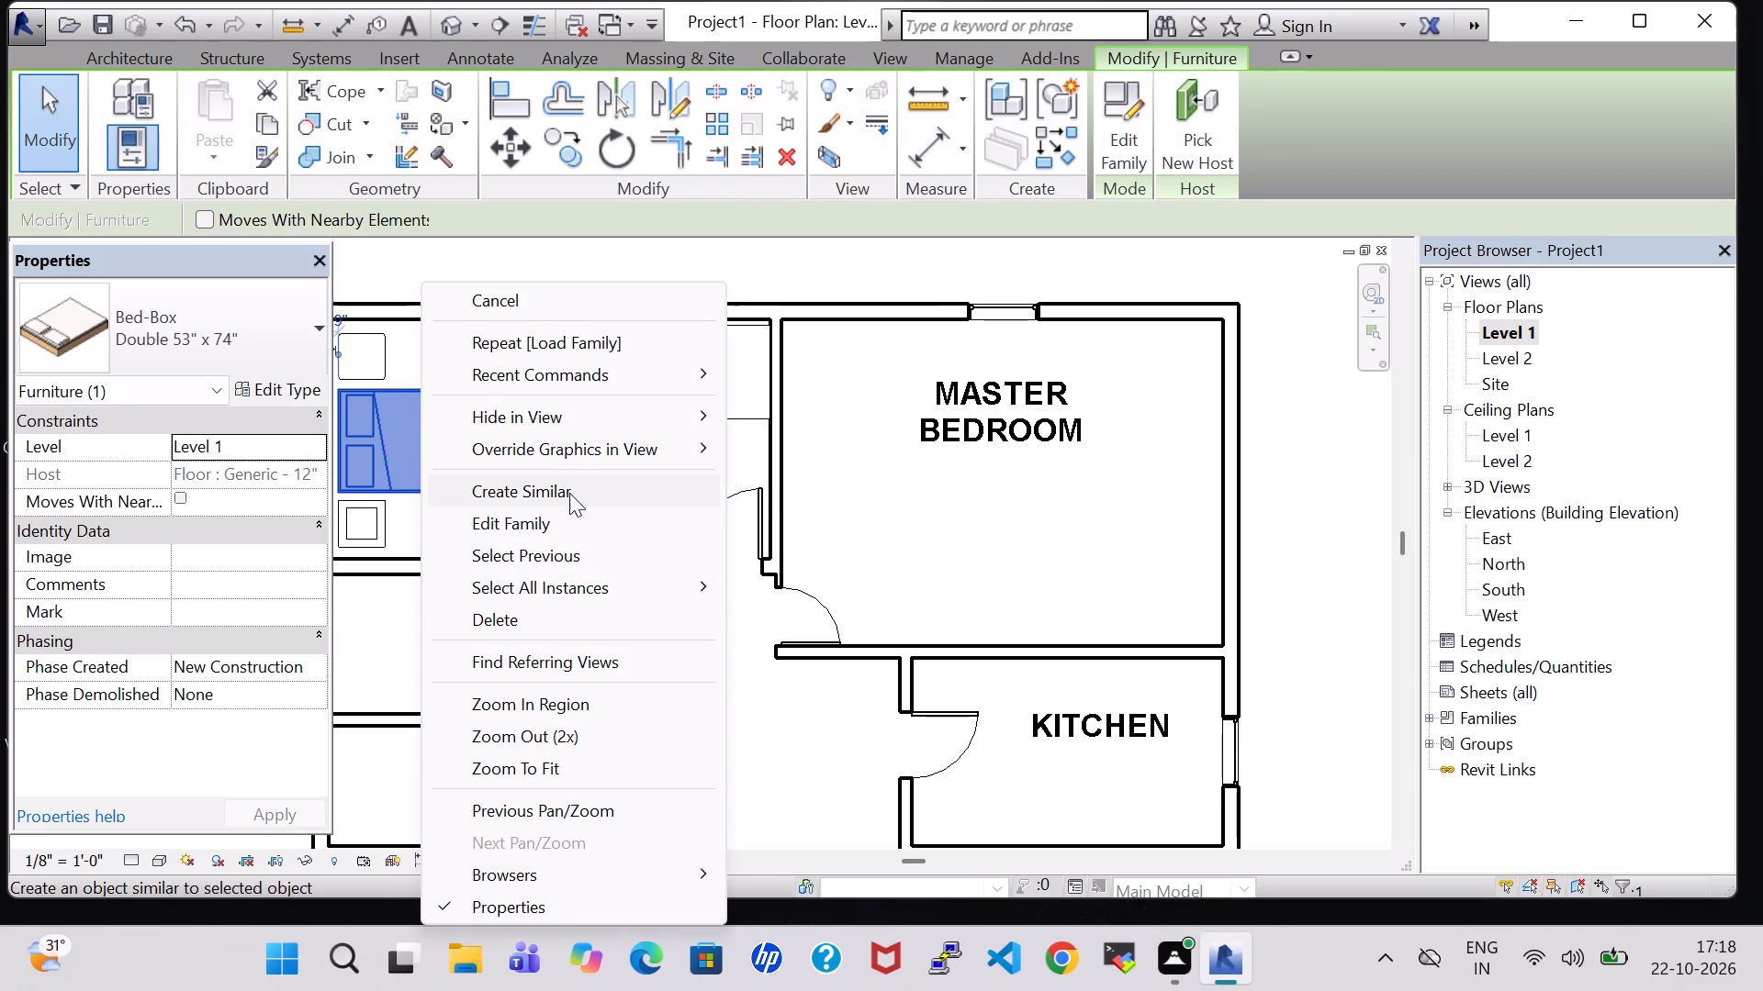
pyautogui.click(569, 493)
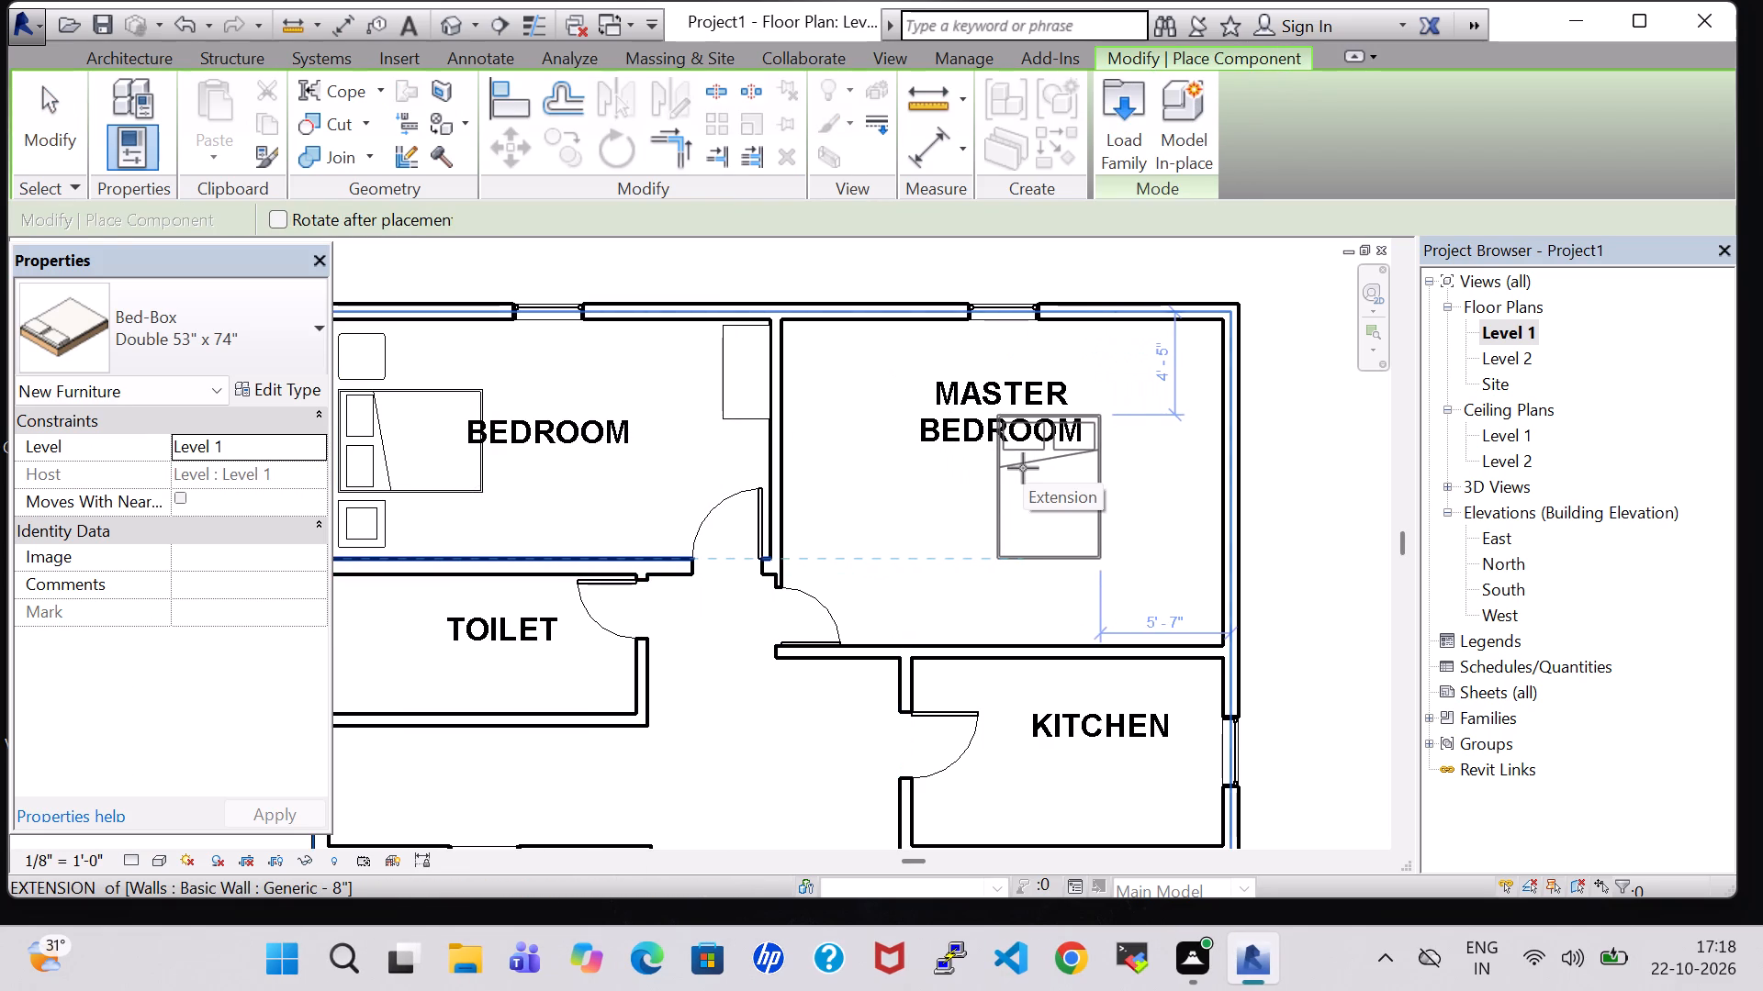
pyautogui.click(983, 395)
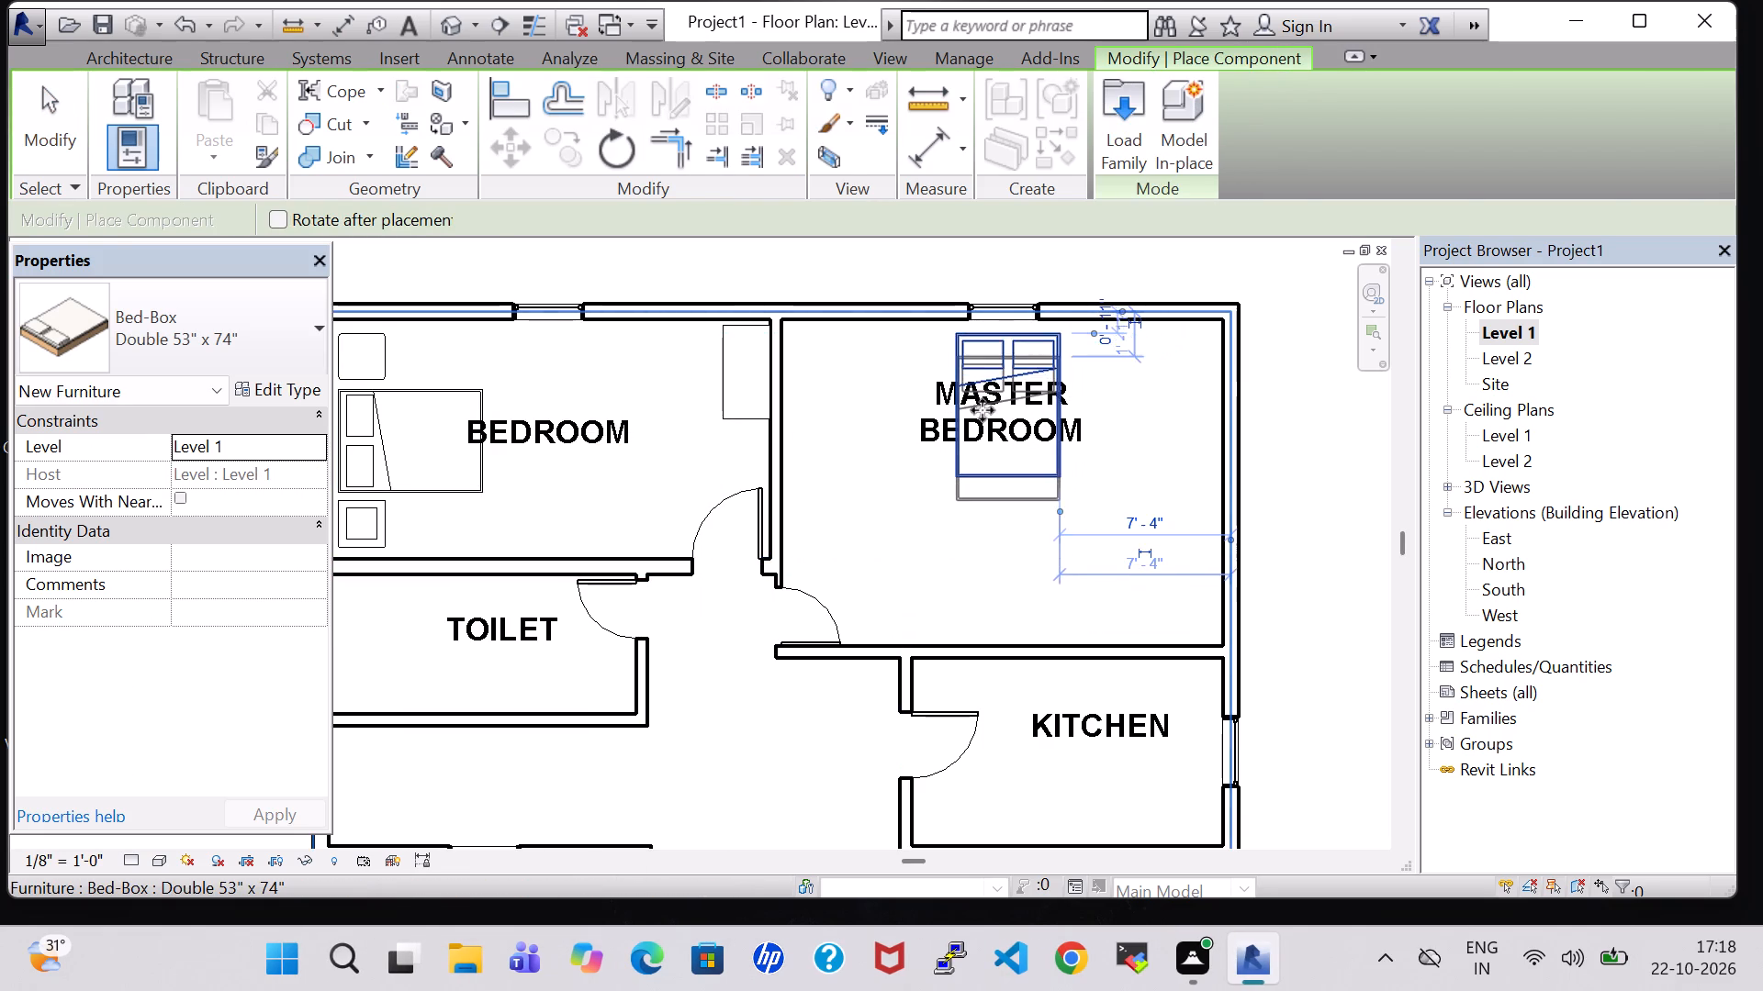
pyautogui.press('Escape')
pyautogui.press('Escape')
# Change the Master Bedroom bed's type to Queen 60" x 79".
pyautogui.click(1031, 347)
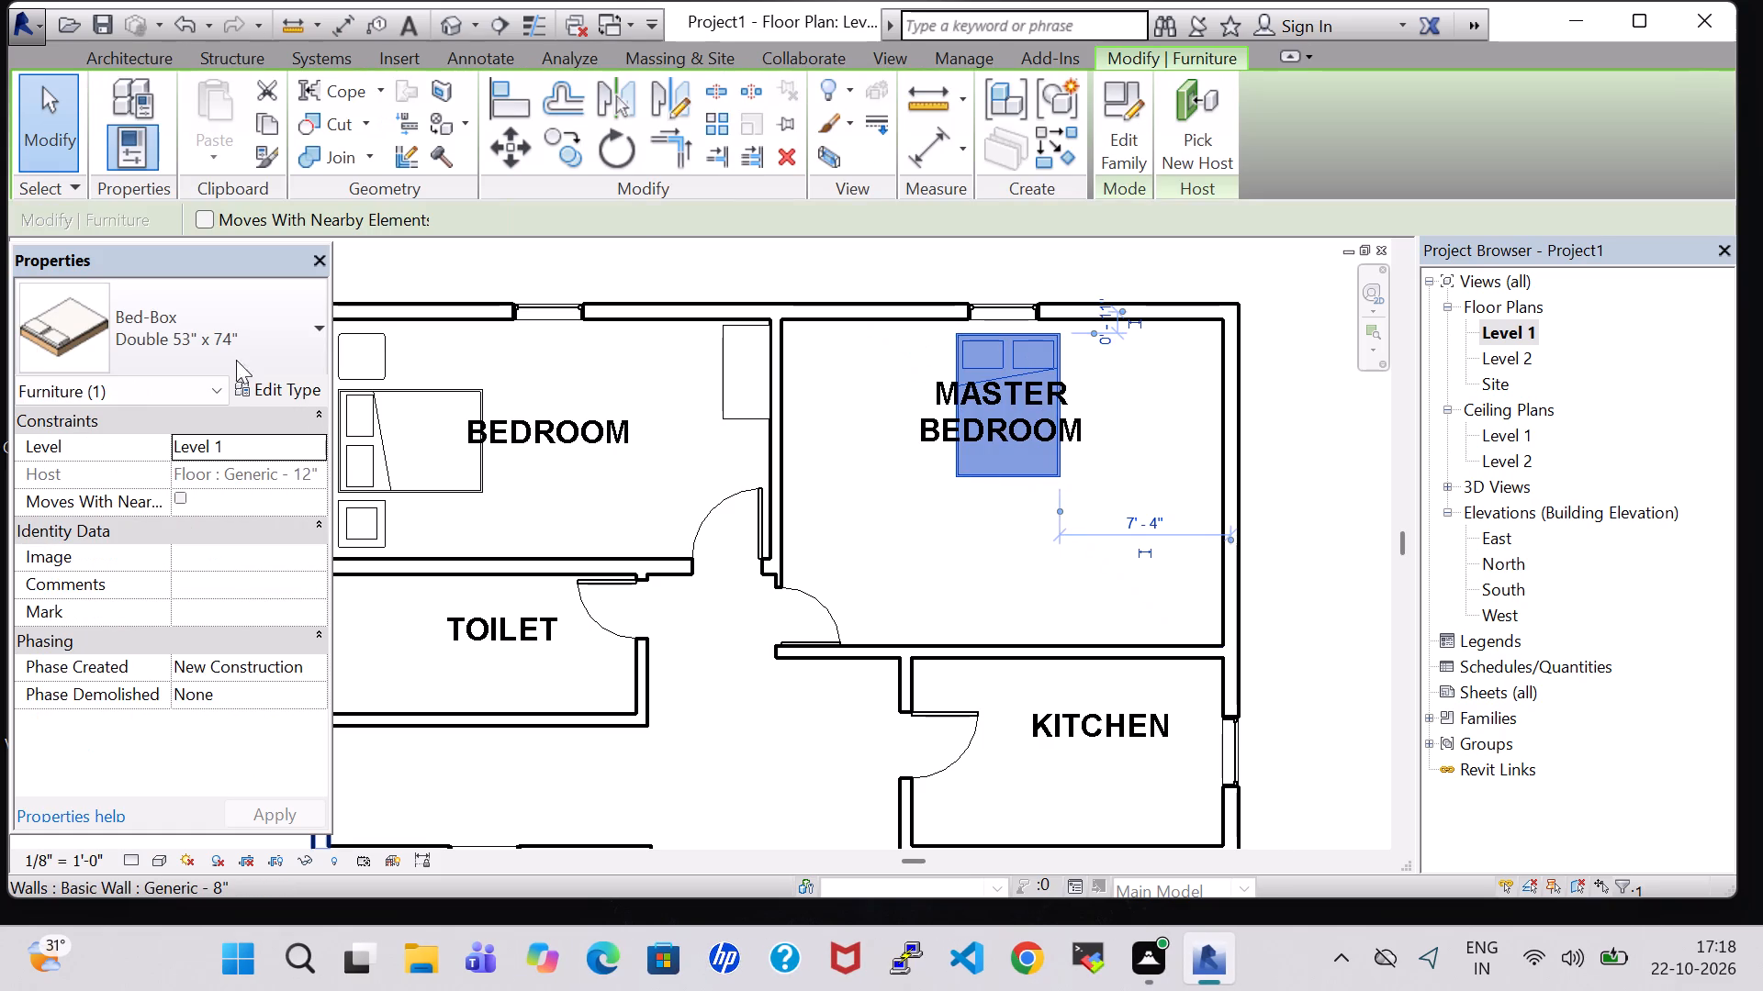
pyautogui.click(261, 382)
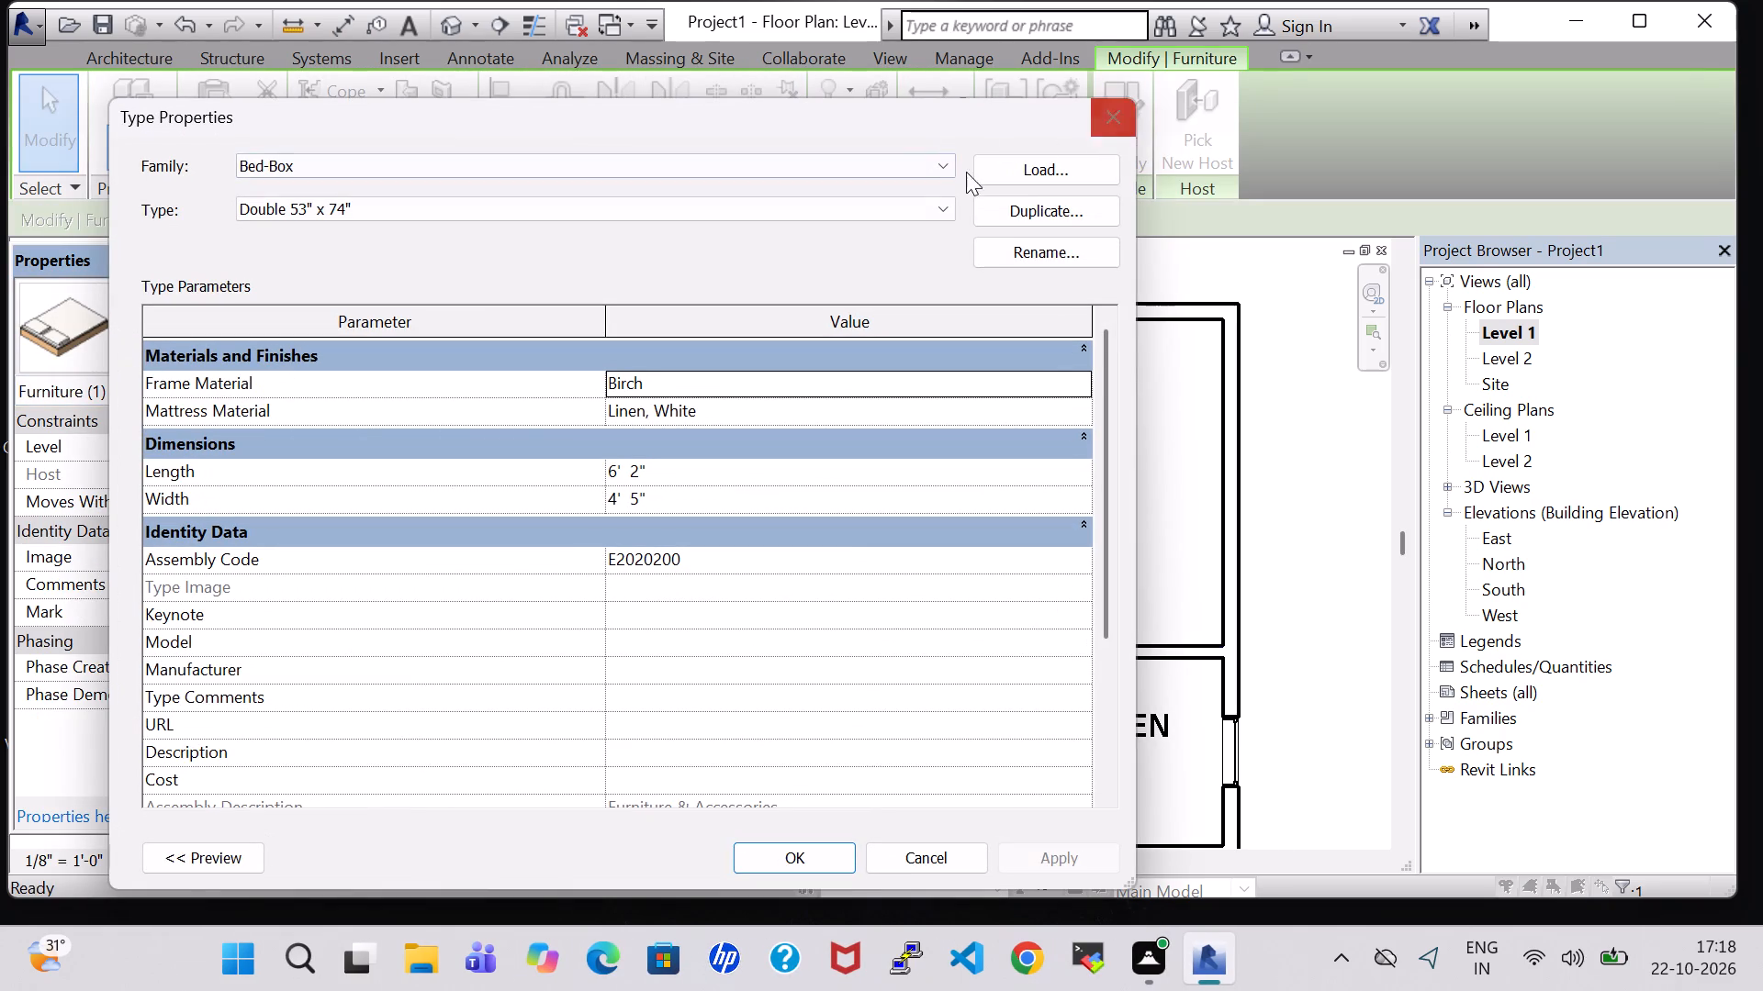
pyautogui.click(917, 206)
pyautogui.click(725, 248)
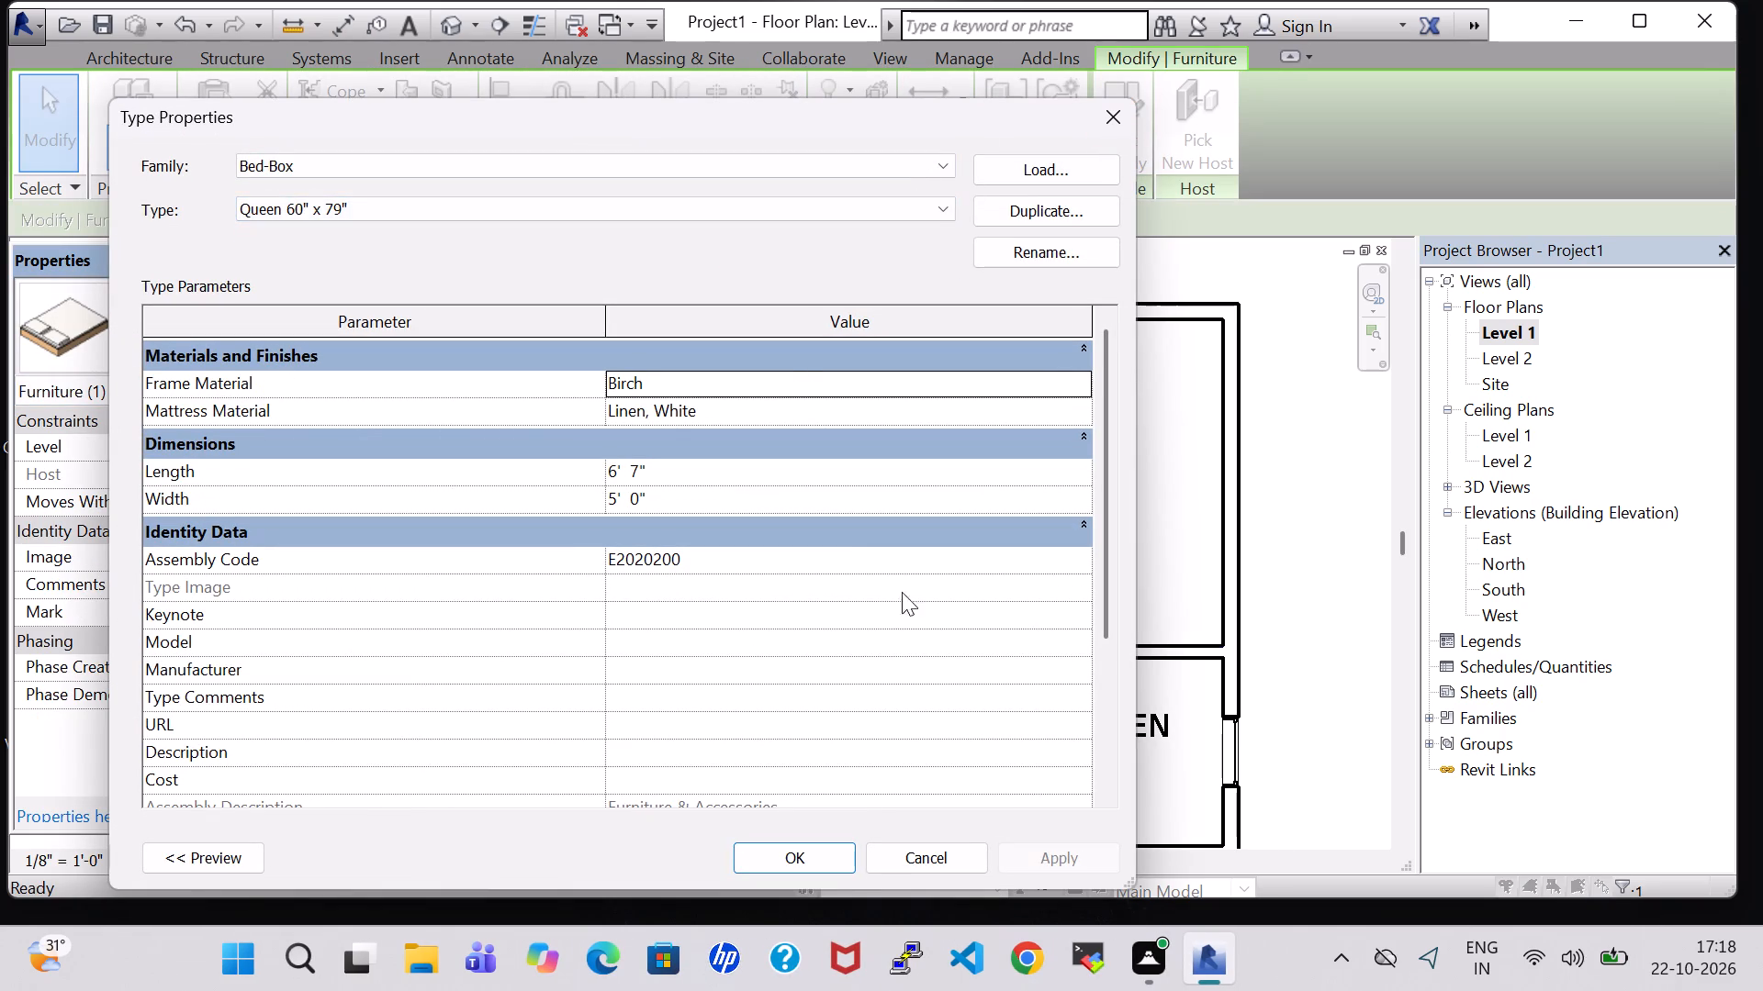
pyautogui.click(816, 871)
pyautogui.click(1122, 395)
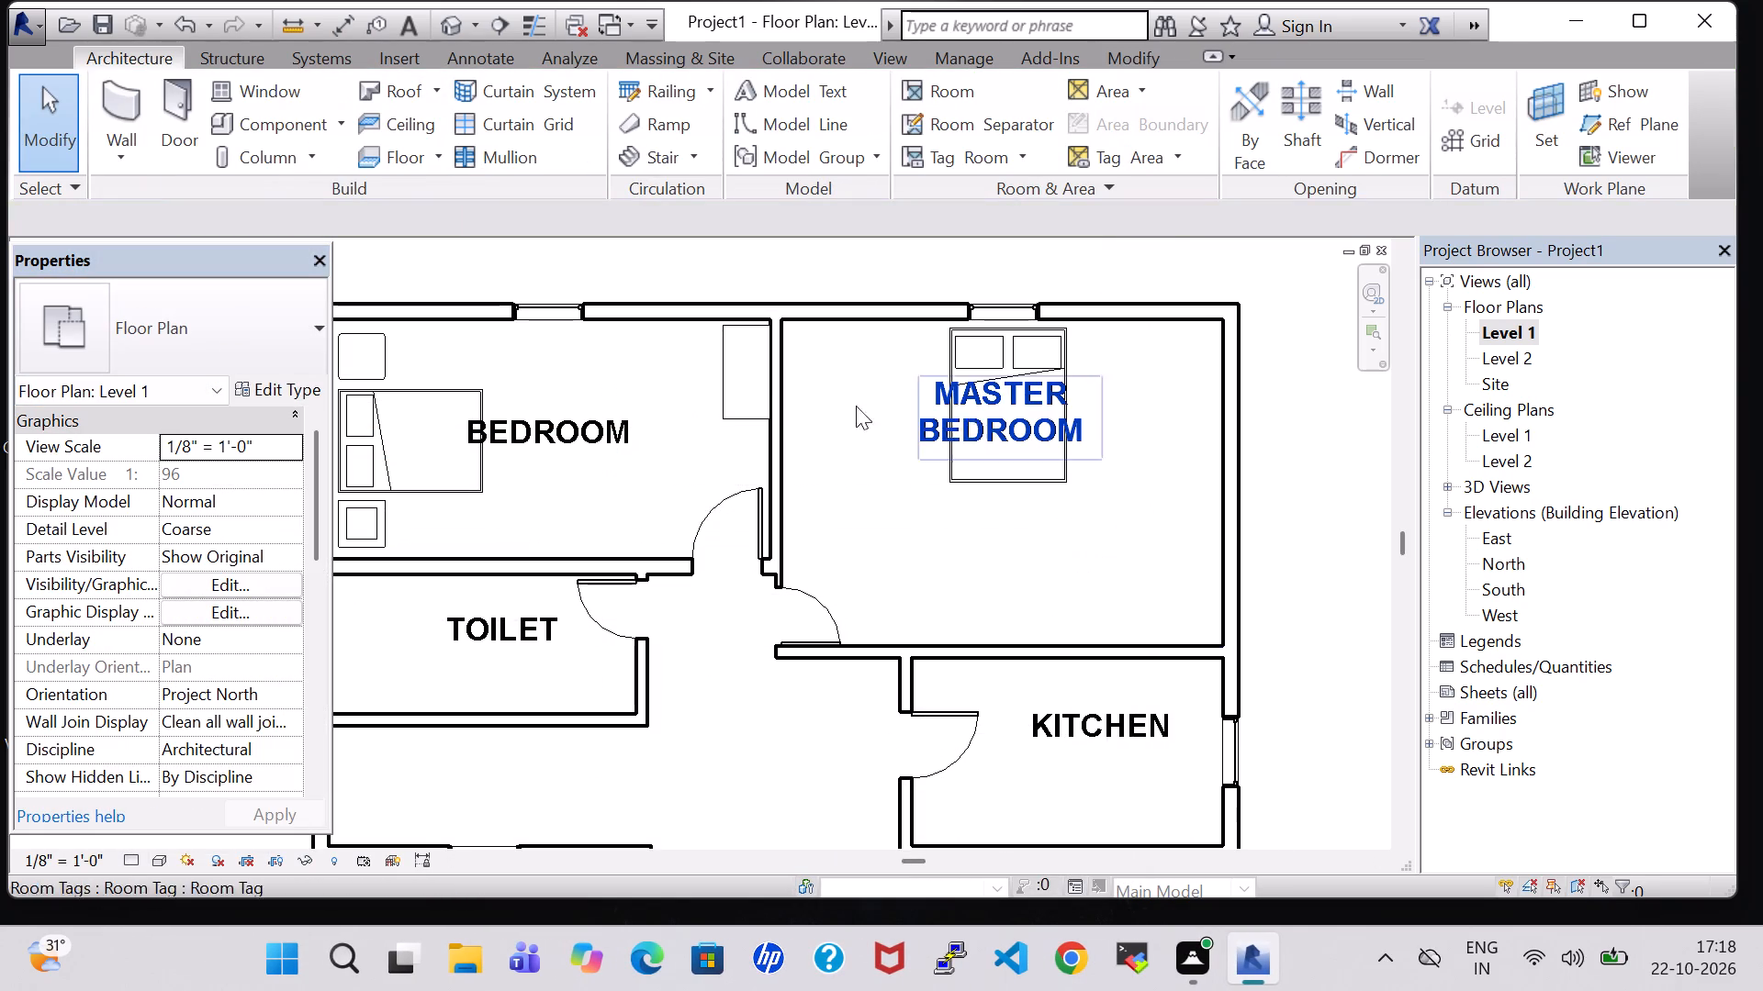
# Create a similar 24" x 24" Table-End beside the Master Bedroom bed's head, on the side nearest the Bedroom.
pyautogui.click(372, 360)
pyautogui.rightClick(376, 360)
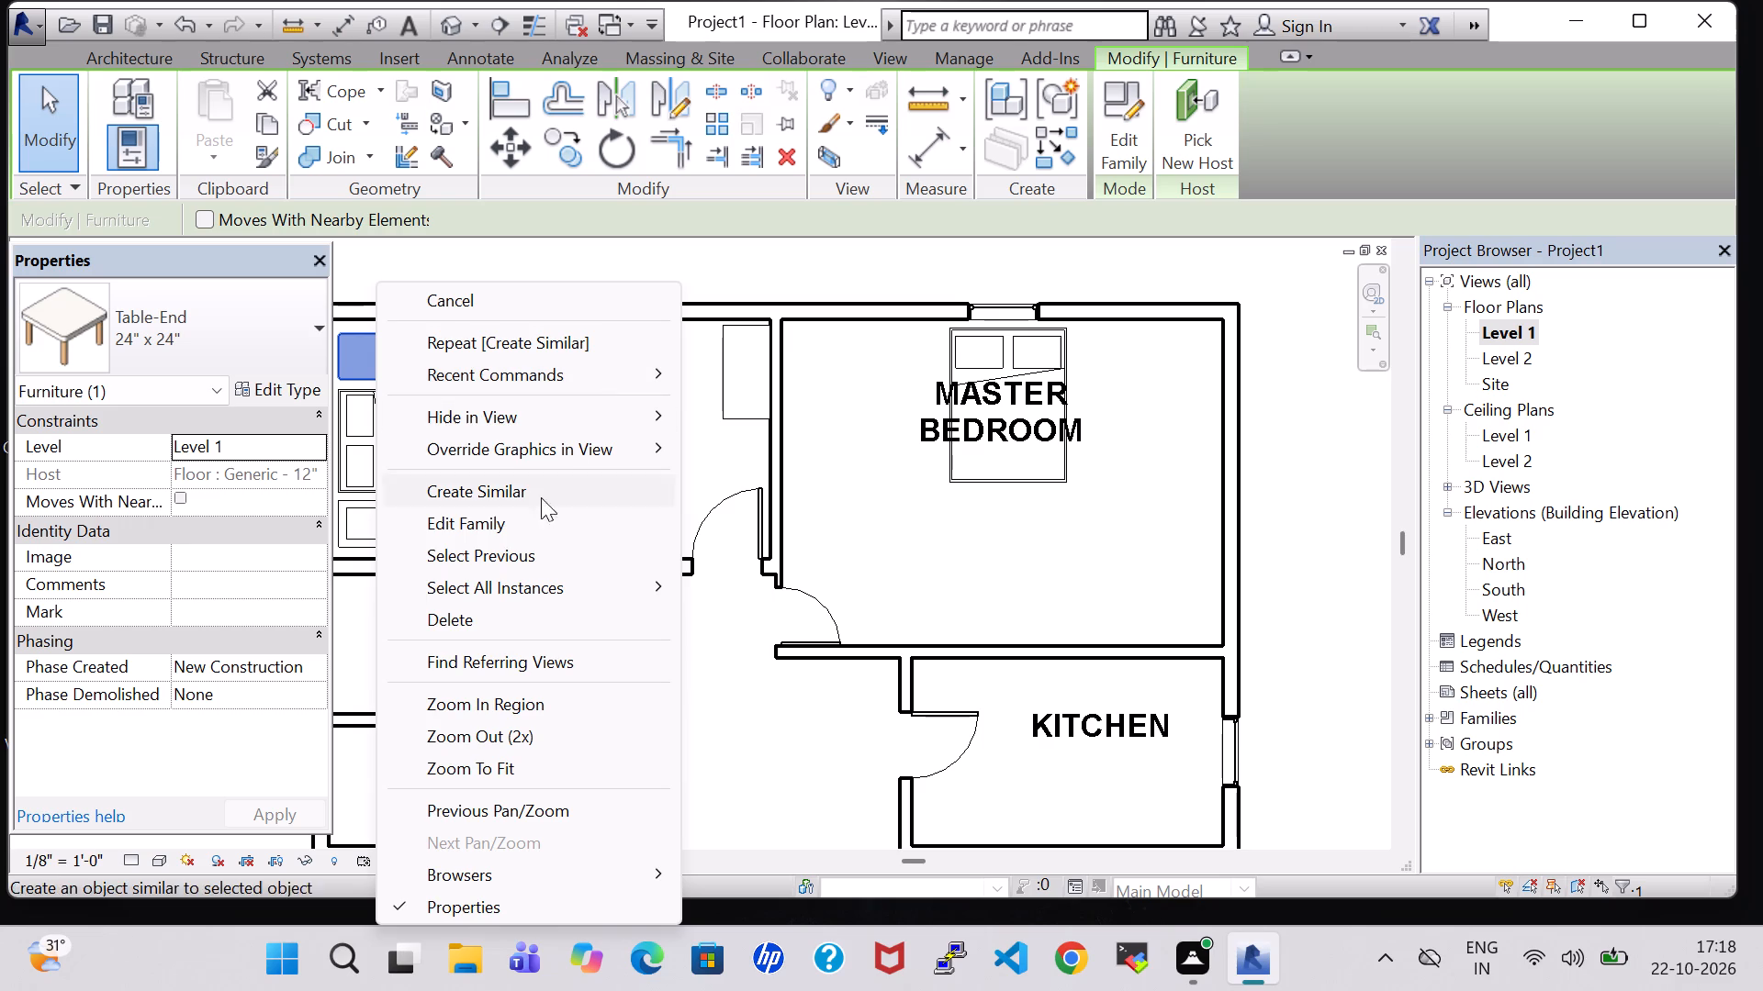
pyautogui.click(535, 495)
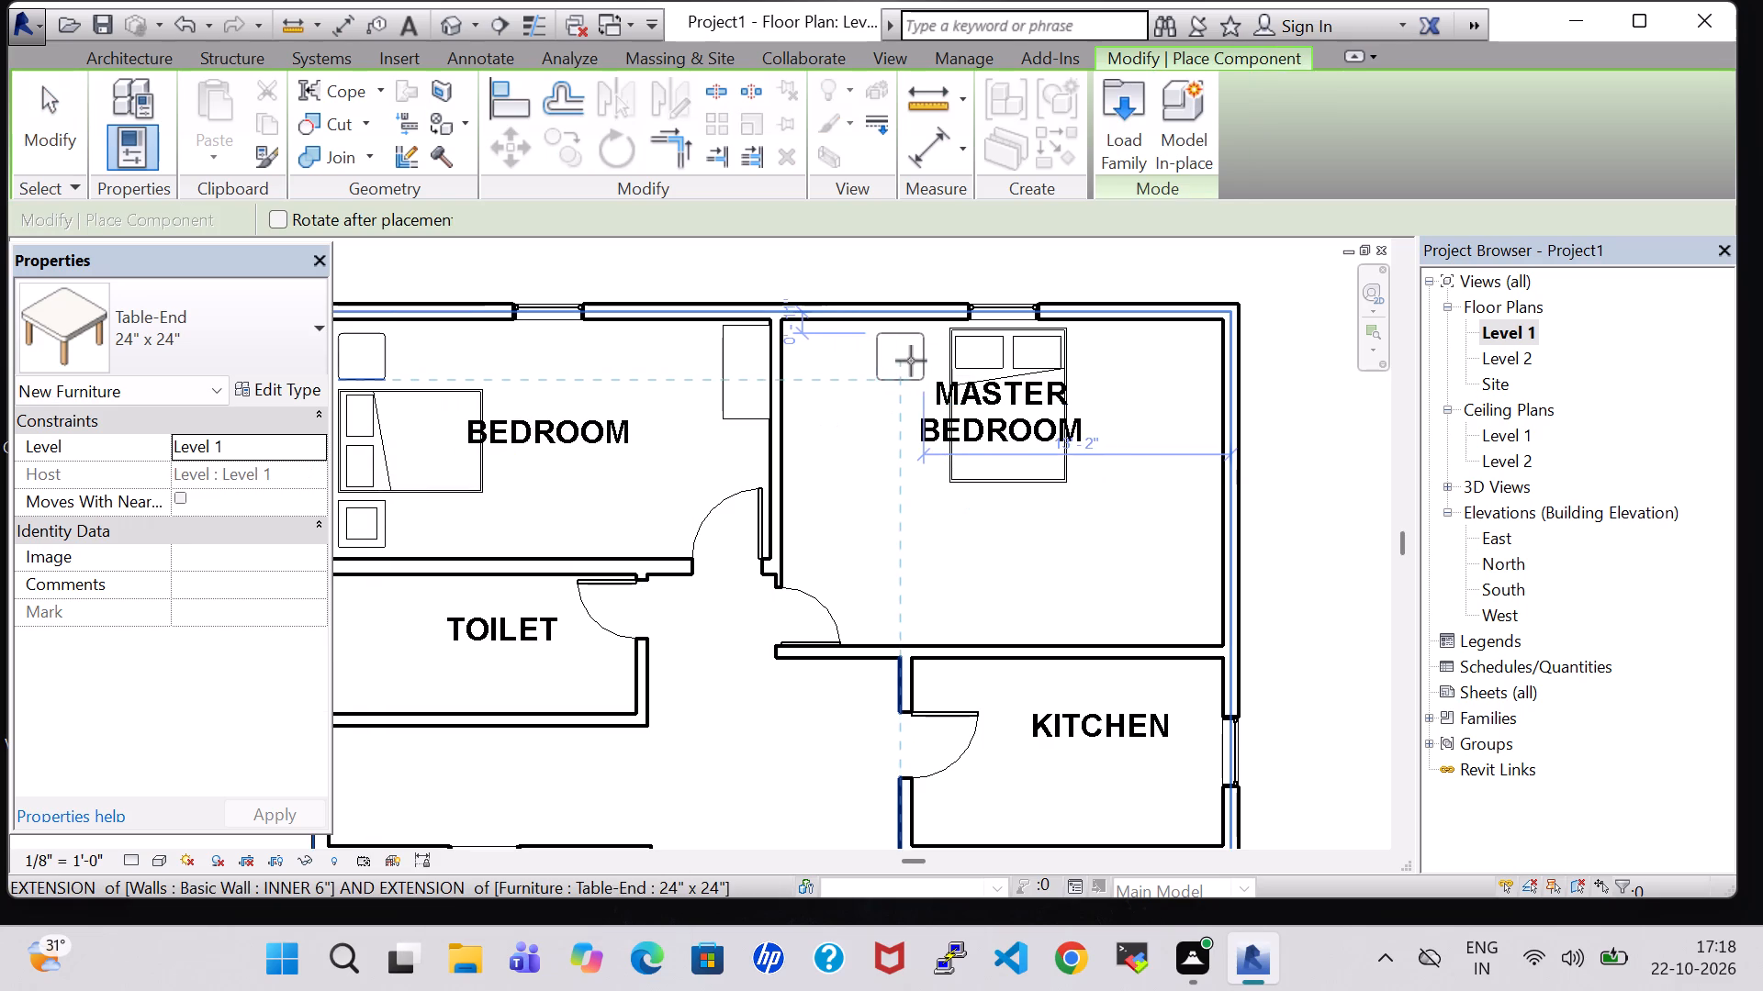
pyautogui.click(911, 361)
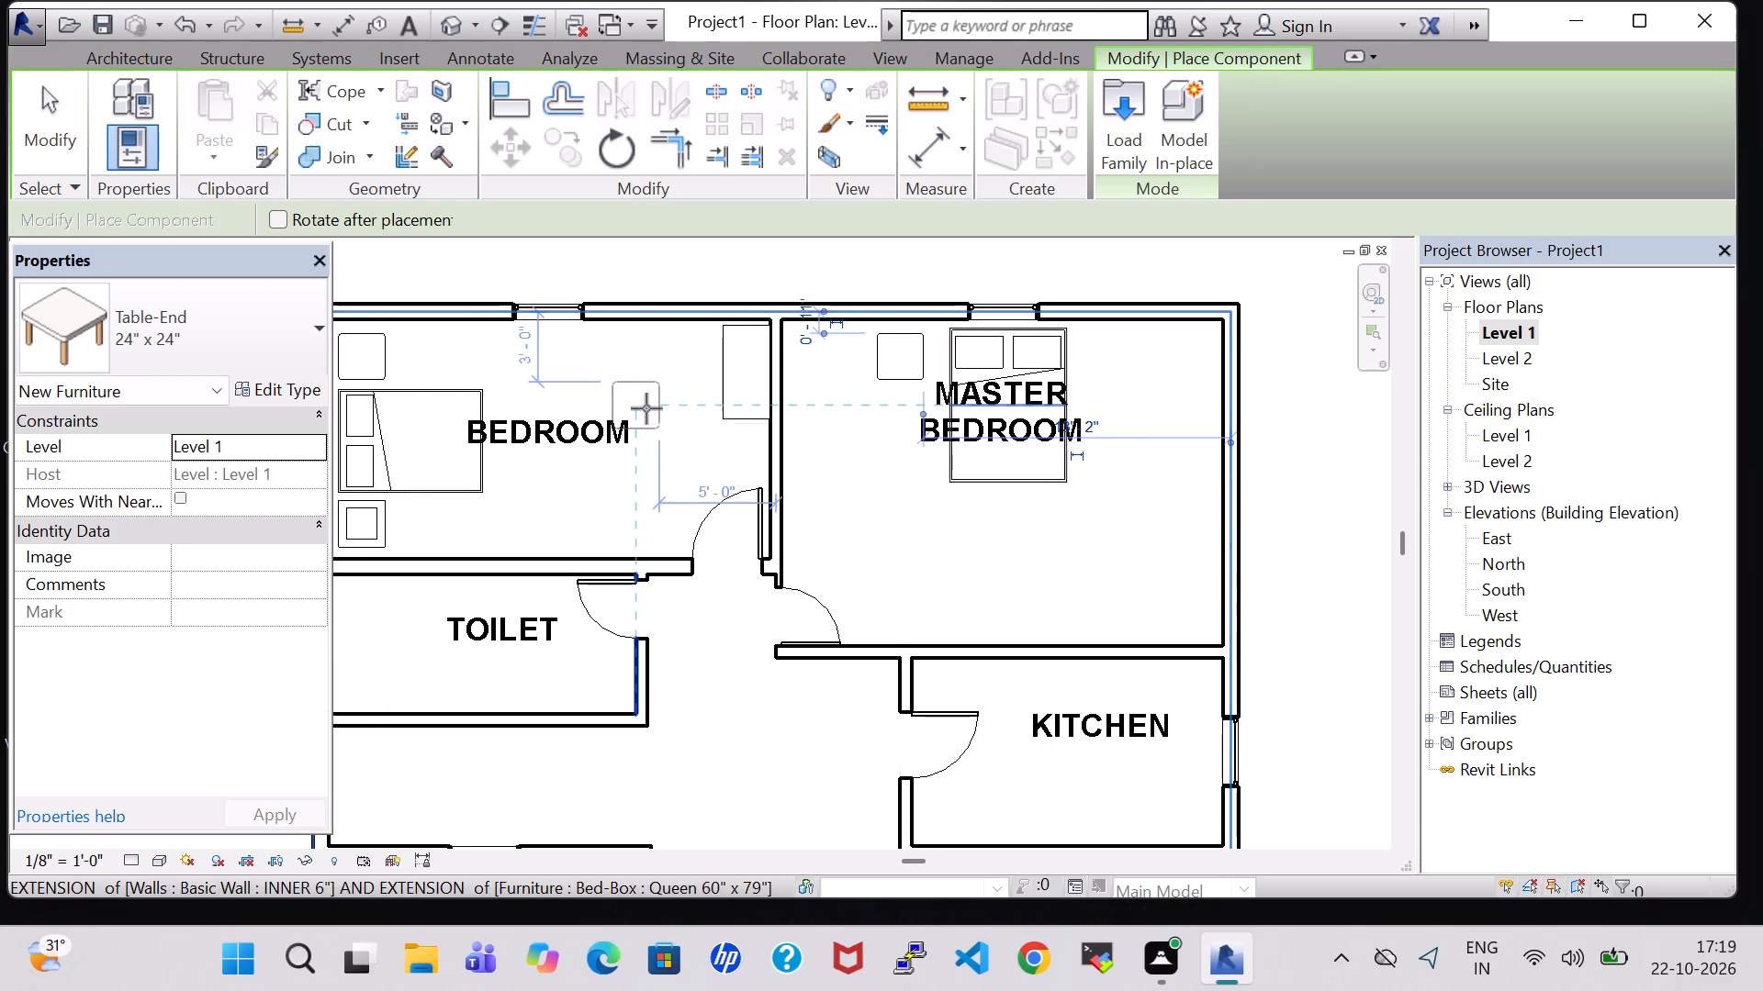
pyautogui.press('Escape')
pyautogui.press('Escape')
# Create a similar 24" x 24" x 24" Table-Coffee on the other side of the Master Bedroom bed's head.
pyautogui.click(366, 517)
pyautogui.rightClick(366, 517)
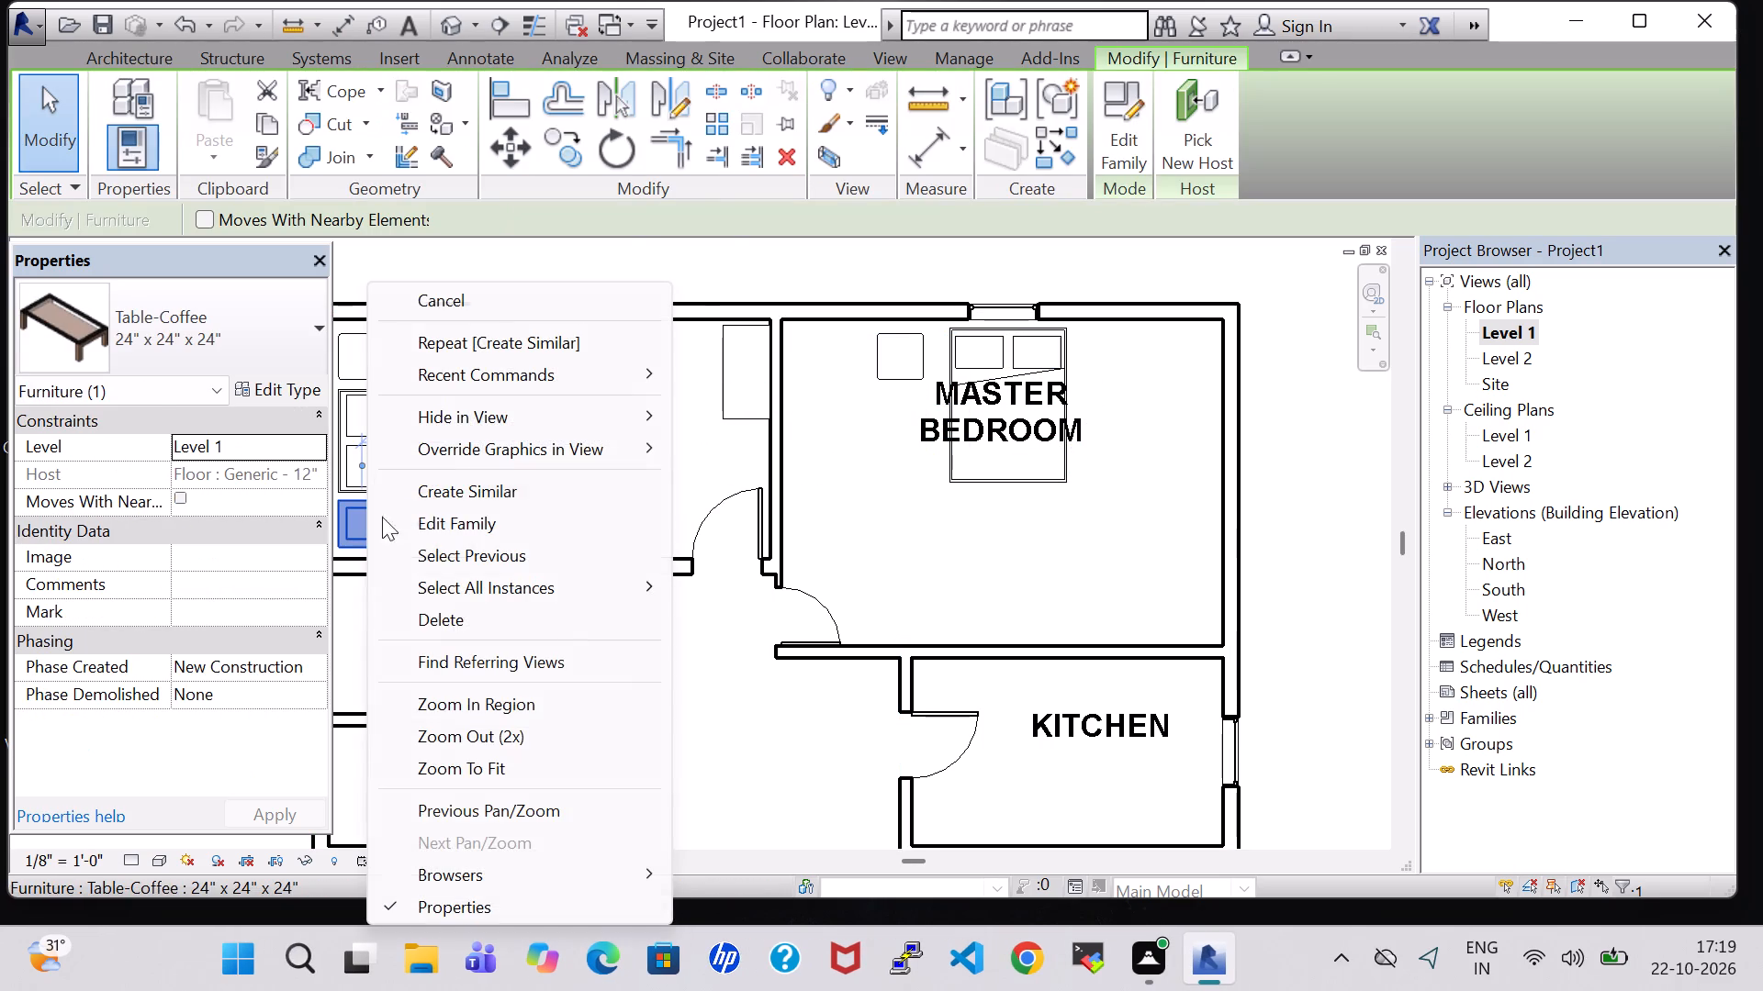
pyautogui.click(500, 483)
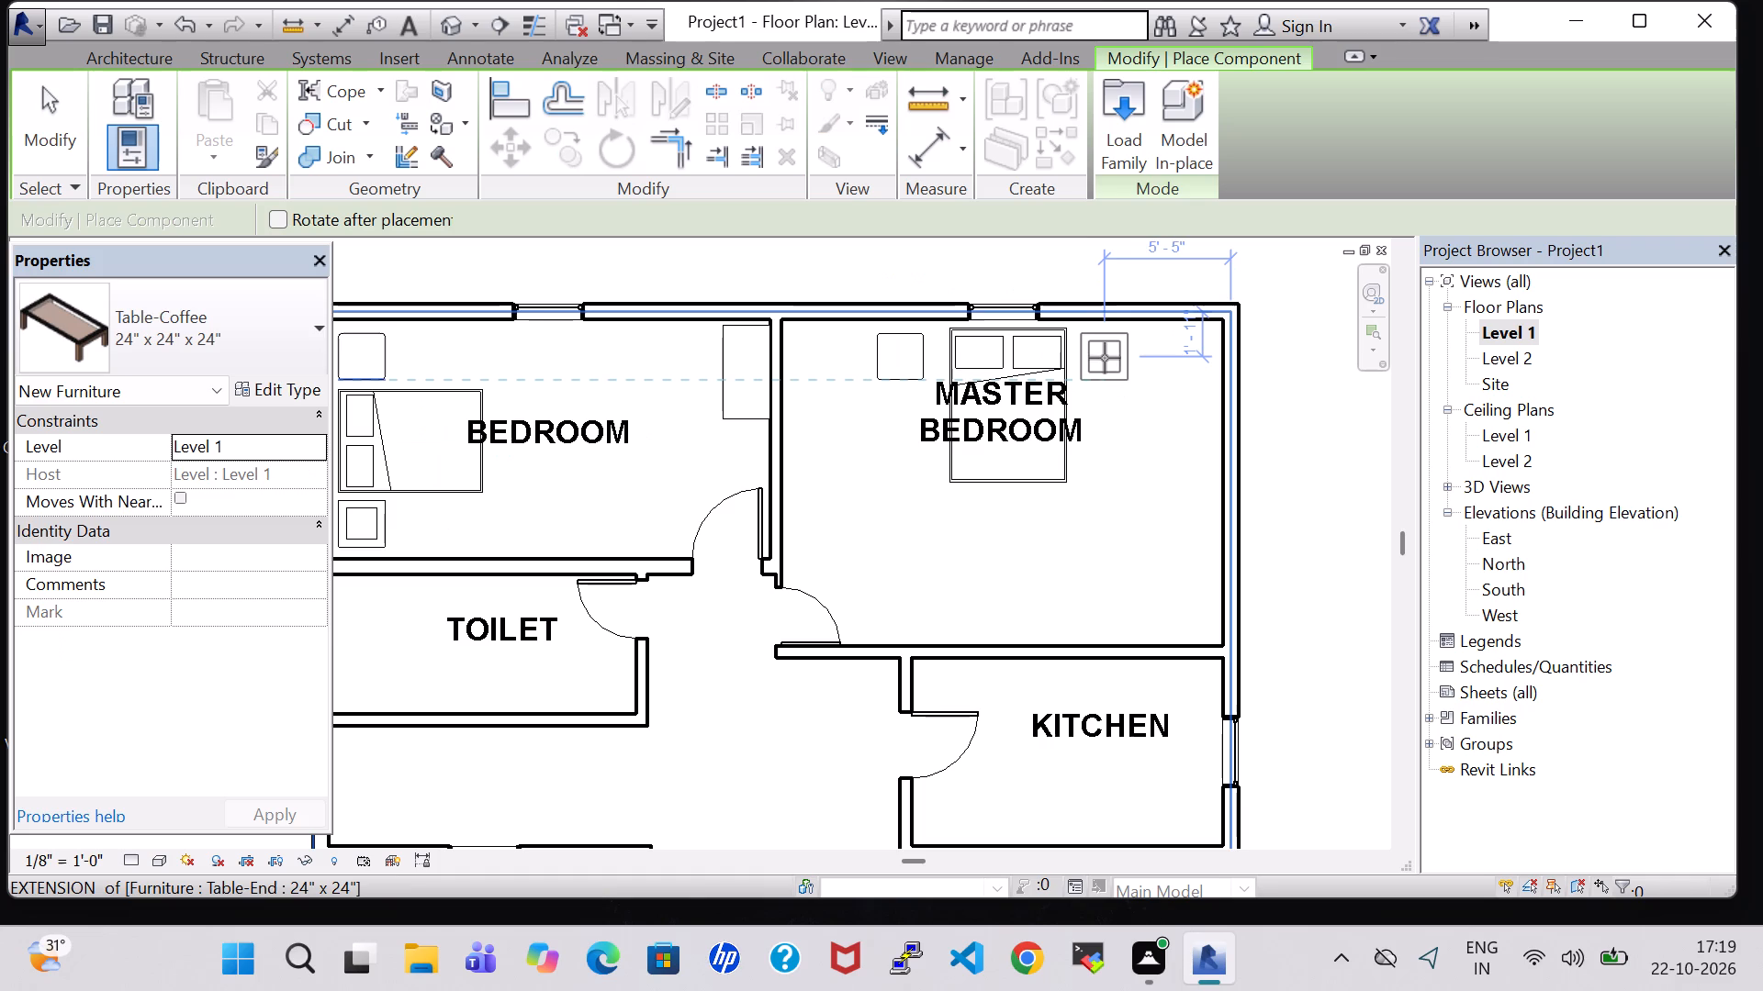
pyautogui.click(1112, 350)
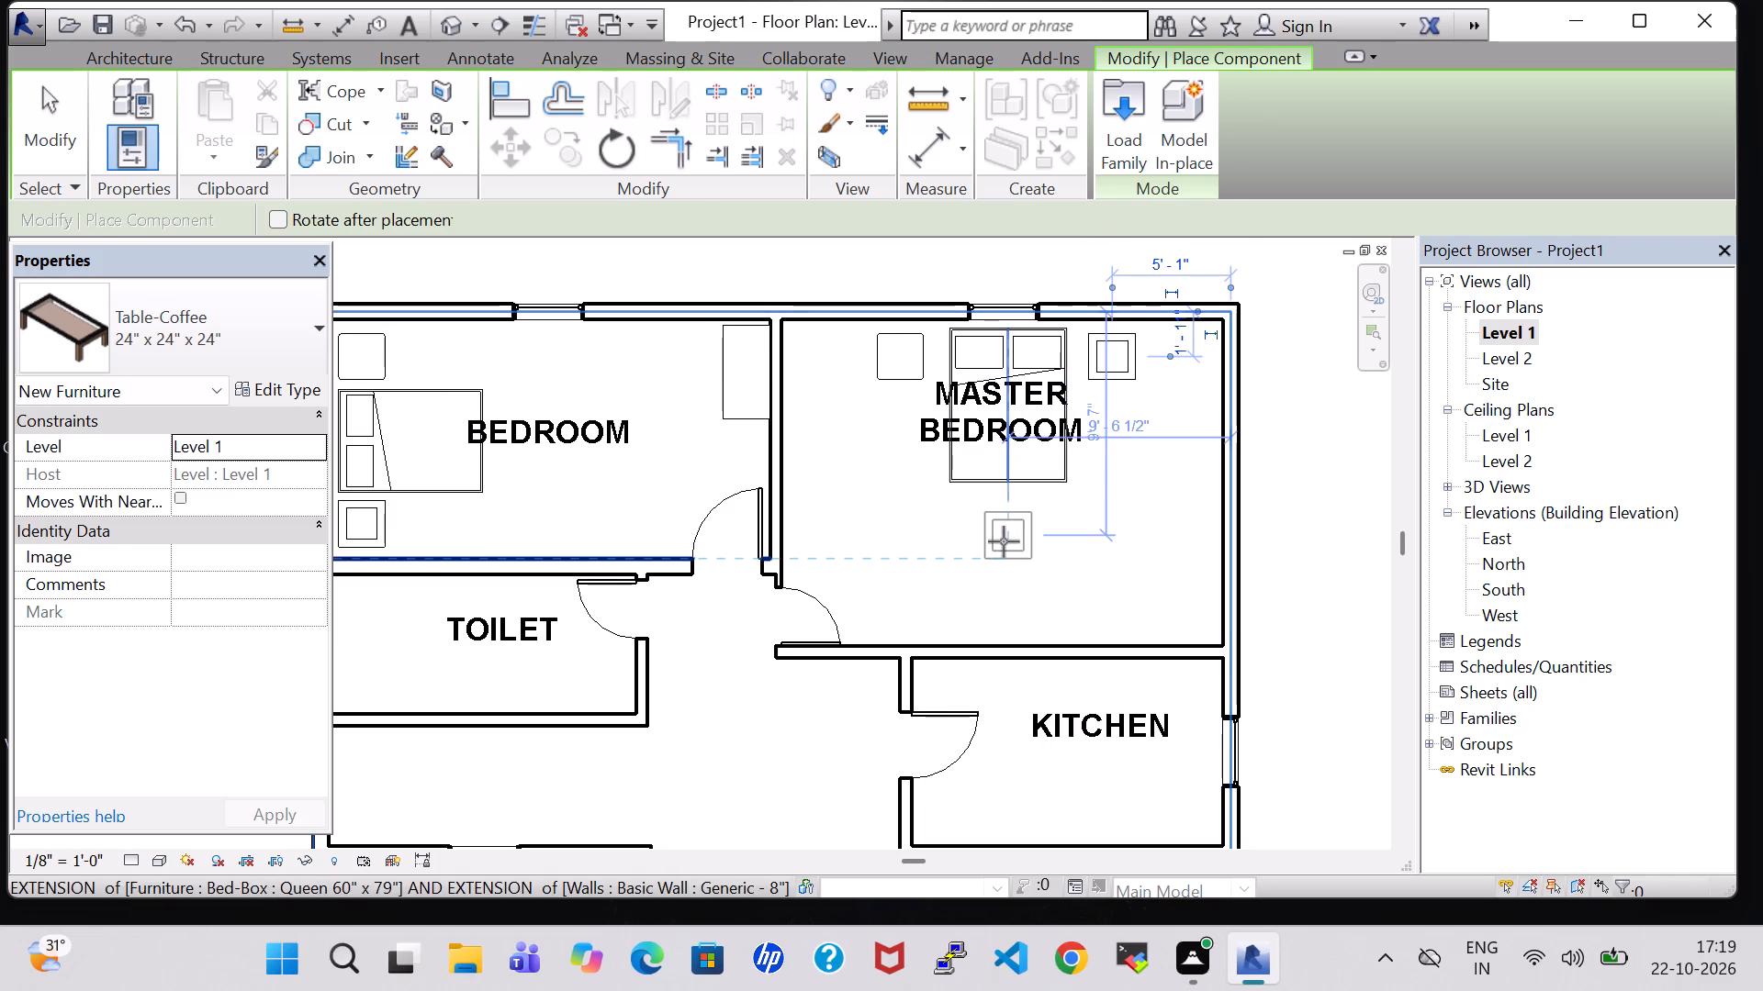
pyautogui.press('Escape')
pyautogui.press('Escape')
# Create a similar 48" x 72" x 24" Dresser, rotated lengthwise against the Master Bedroom's outer side wall.
pyautogui.click(714, 388)
pyautogui.rightClick(714, 388)
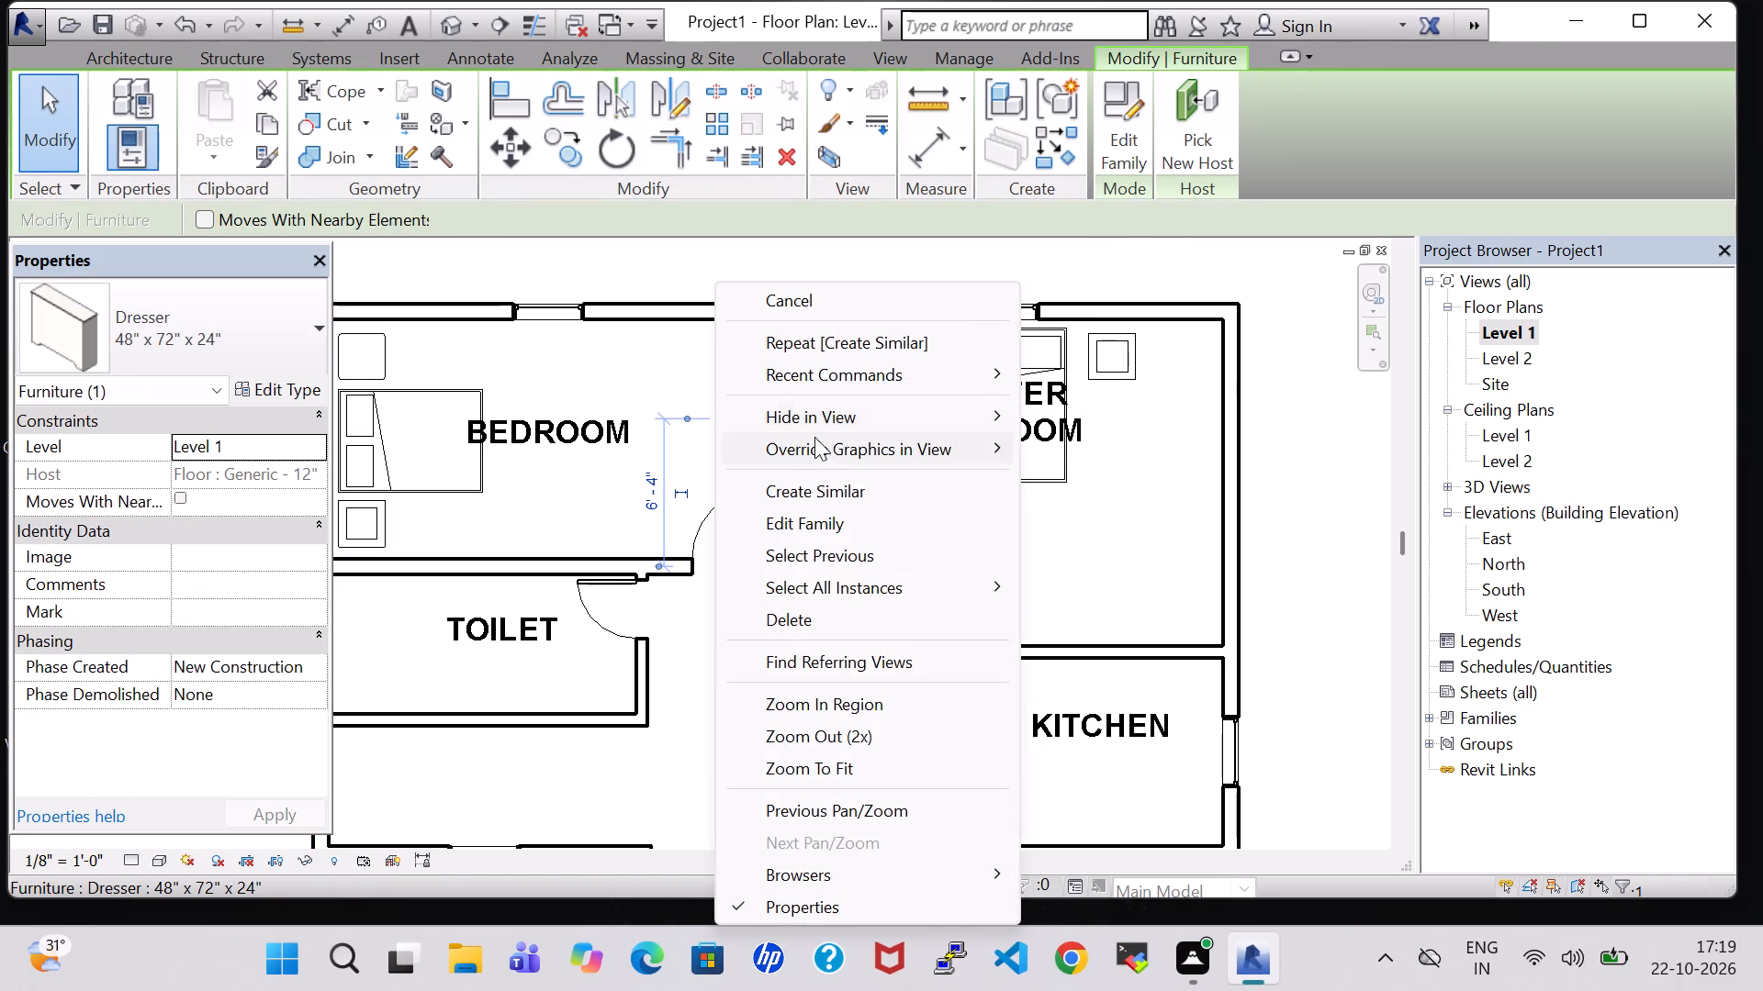
pyautogui.click(851, 486)
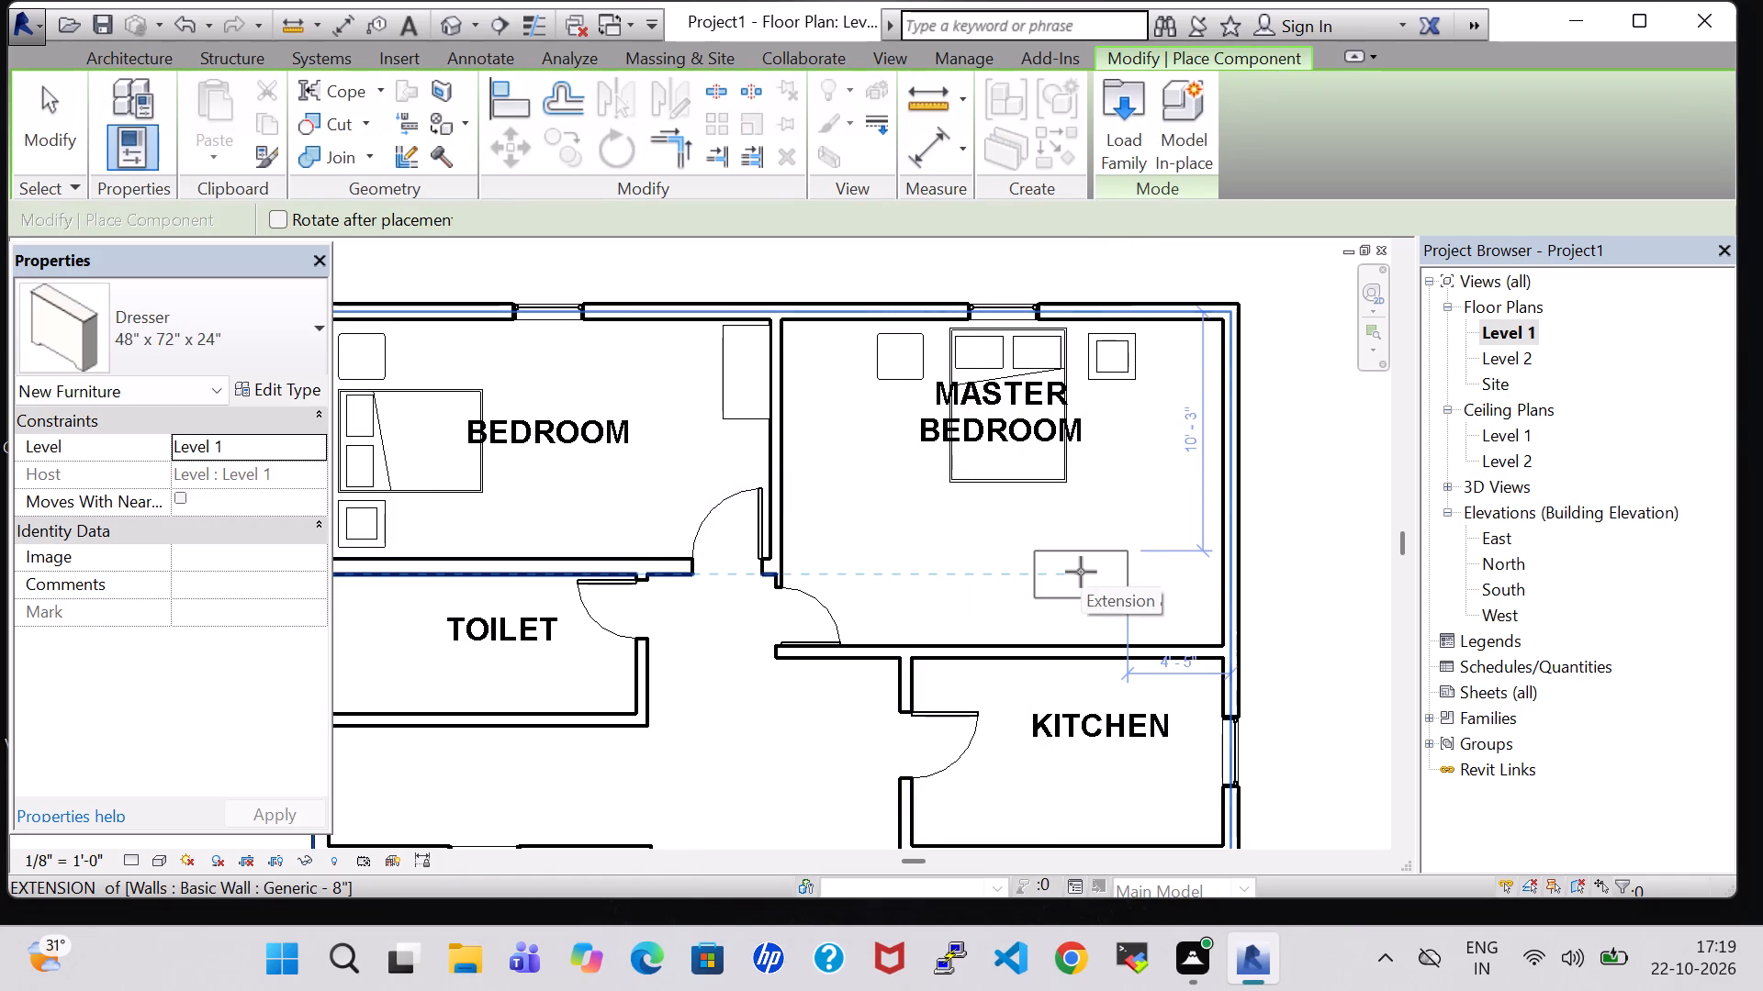
pyautogui.press('space')
pyautogui.click(1192, 507)
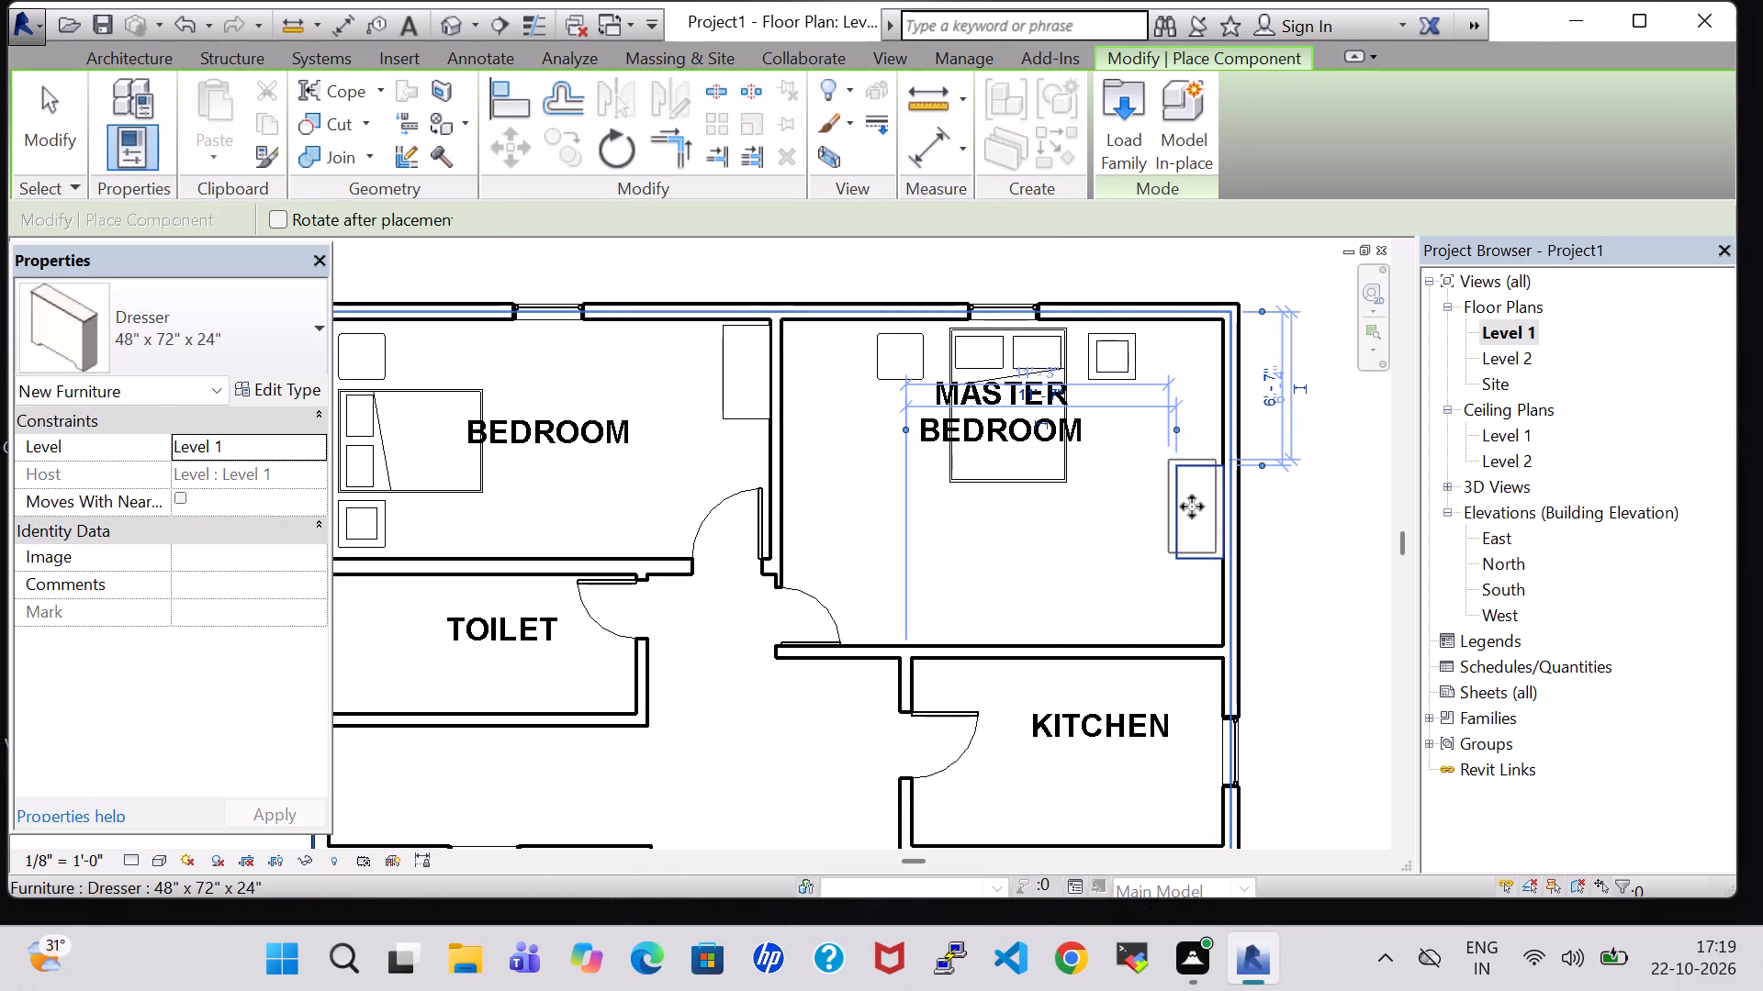
# Load the Chair-Corbu seating family and place one in the Master Bedroom near the Kitchen-side wall, its back to that wall.
pyautogui.press('Escape')
pyautogui.press('Escape')
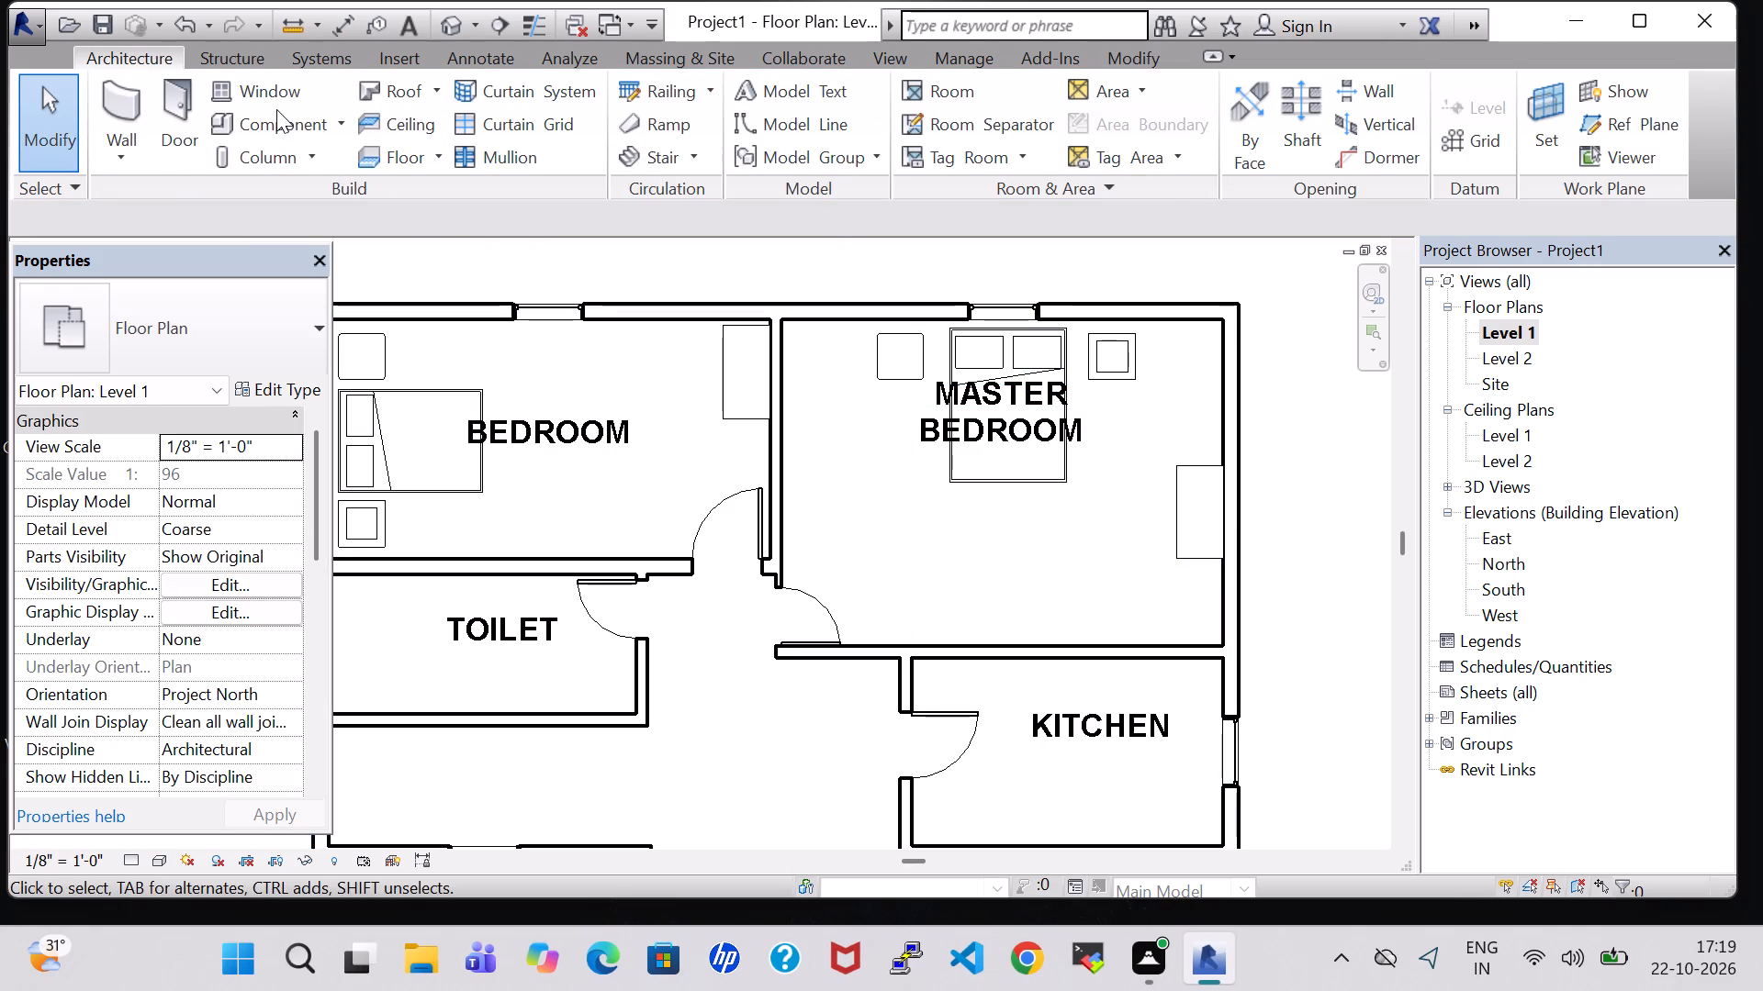
pyautogui.click(276, 114)
pyautogui.click(1118, 109)
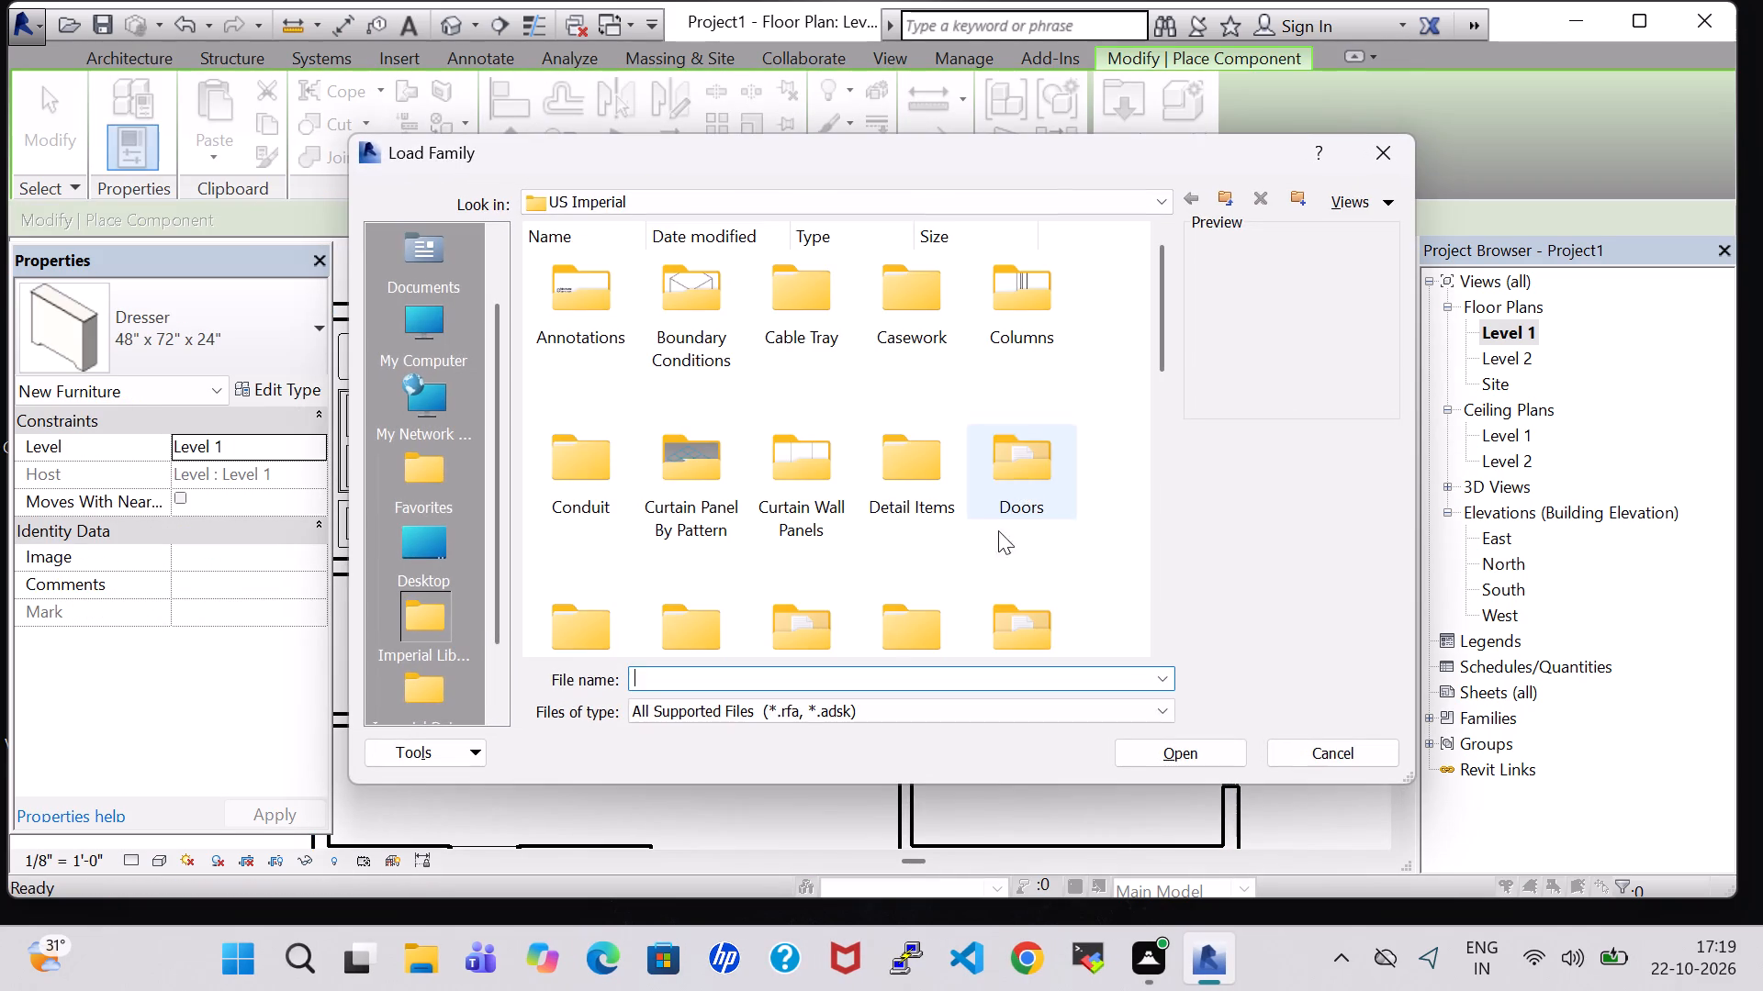
pyautogui.doubleClick(1042, 618)
pyautogui.doubleClick(690, 317)
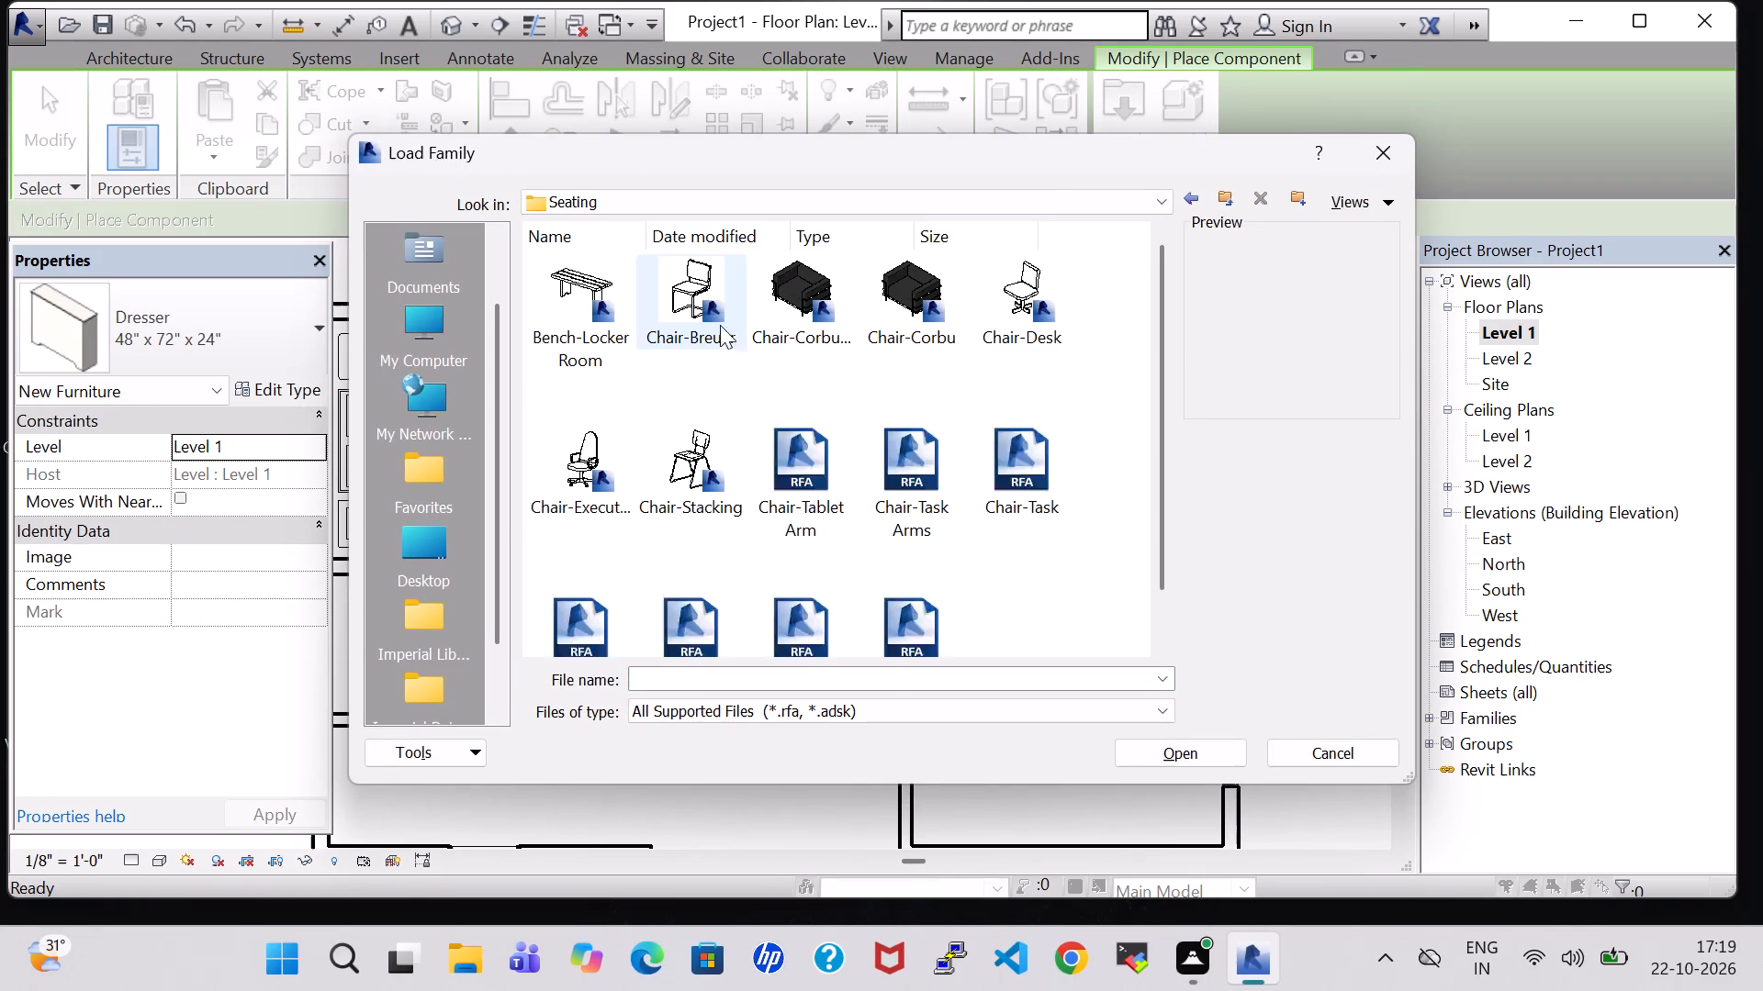
pyautogui.click(899, 306)
pyautogui.click(1173, 756)
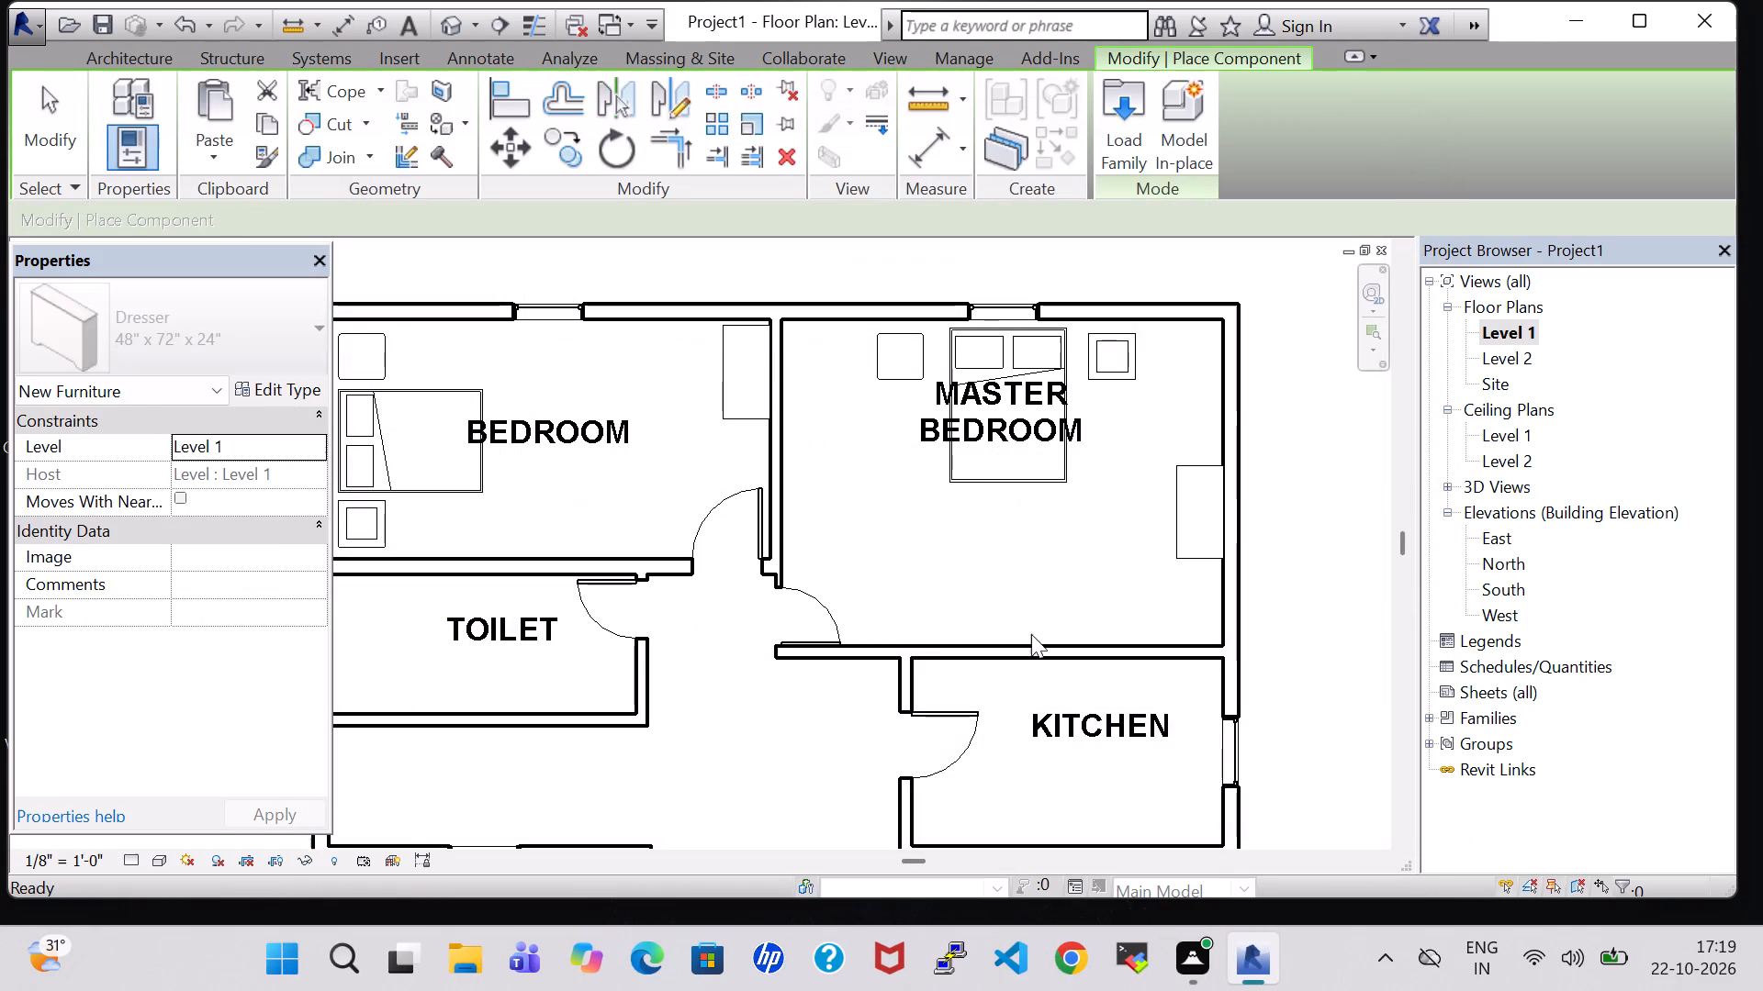
pyautogui.press('space')
pyautogui.press('space')
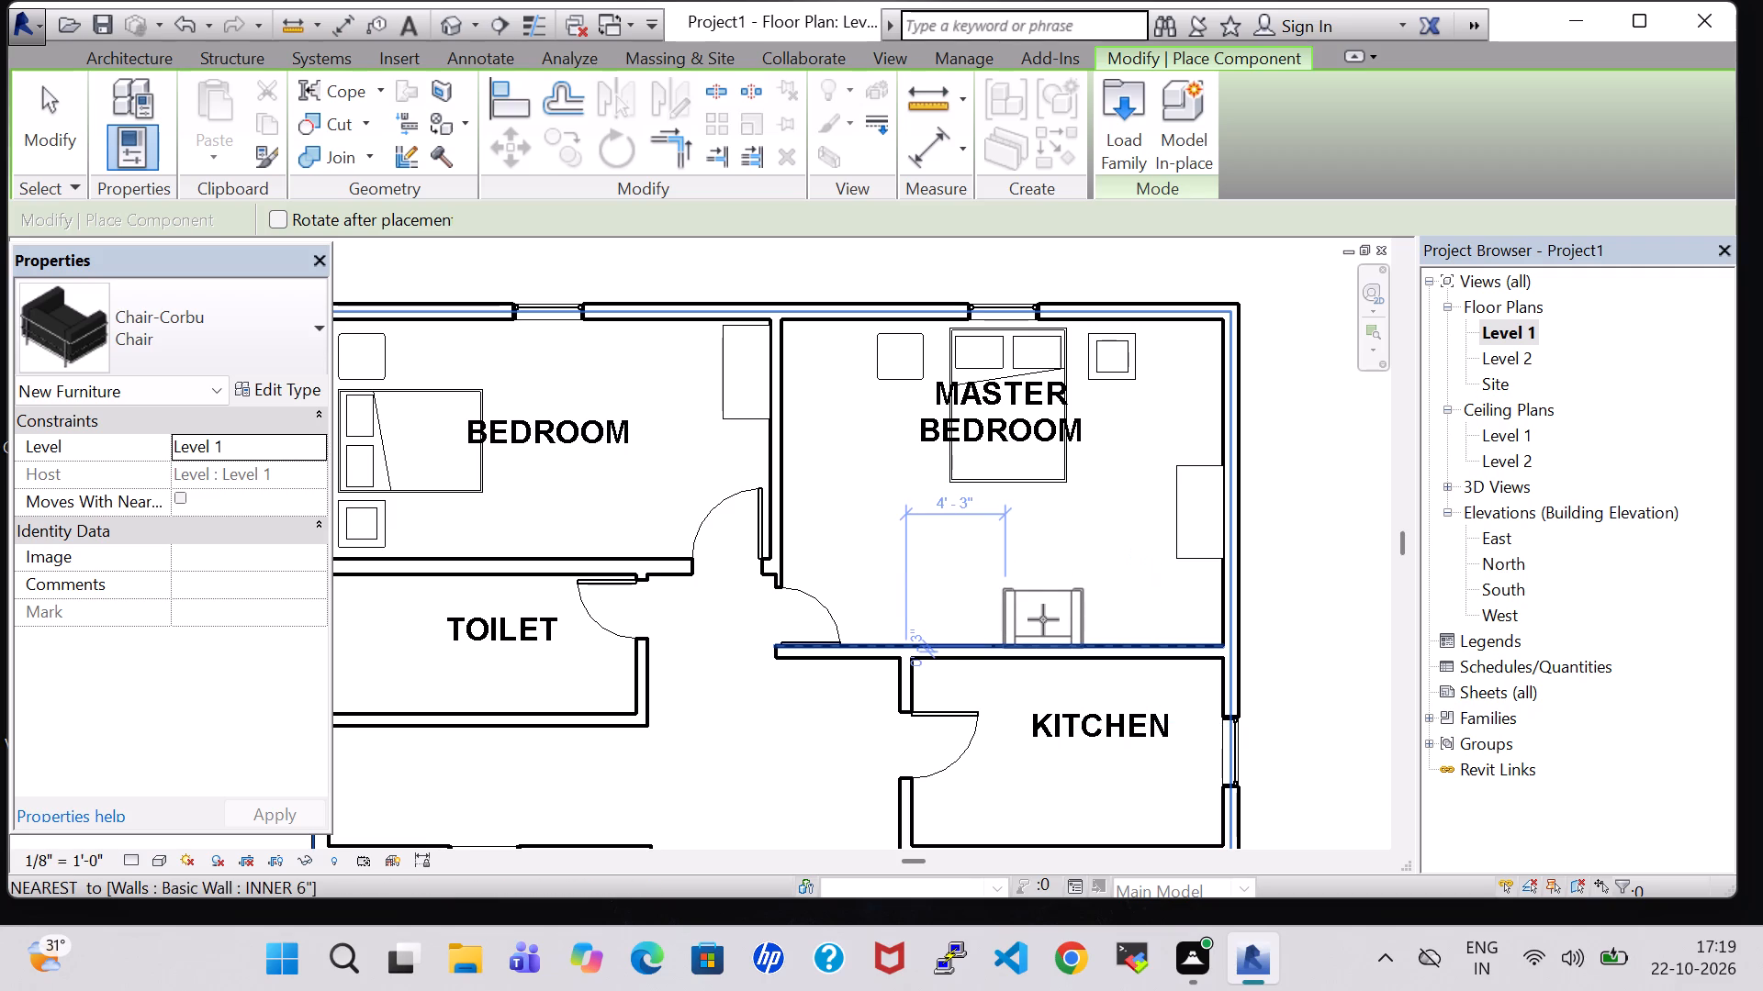
pyautogui.scroll(3, 1043, 614)
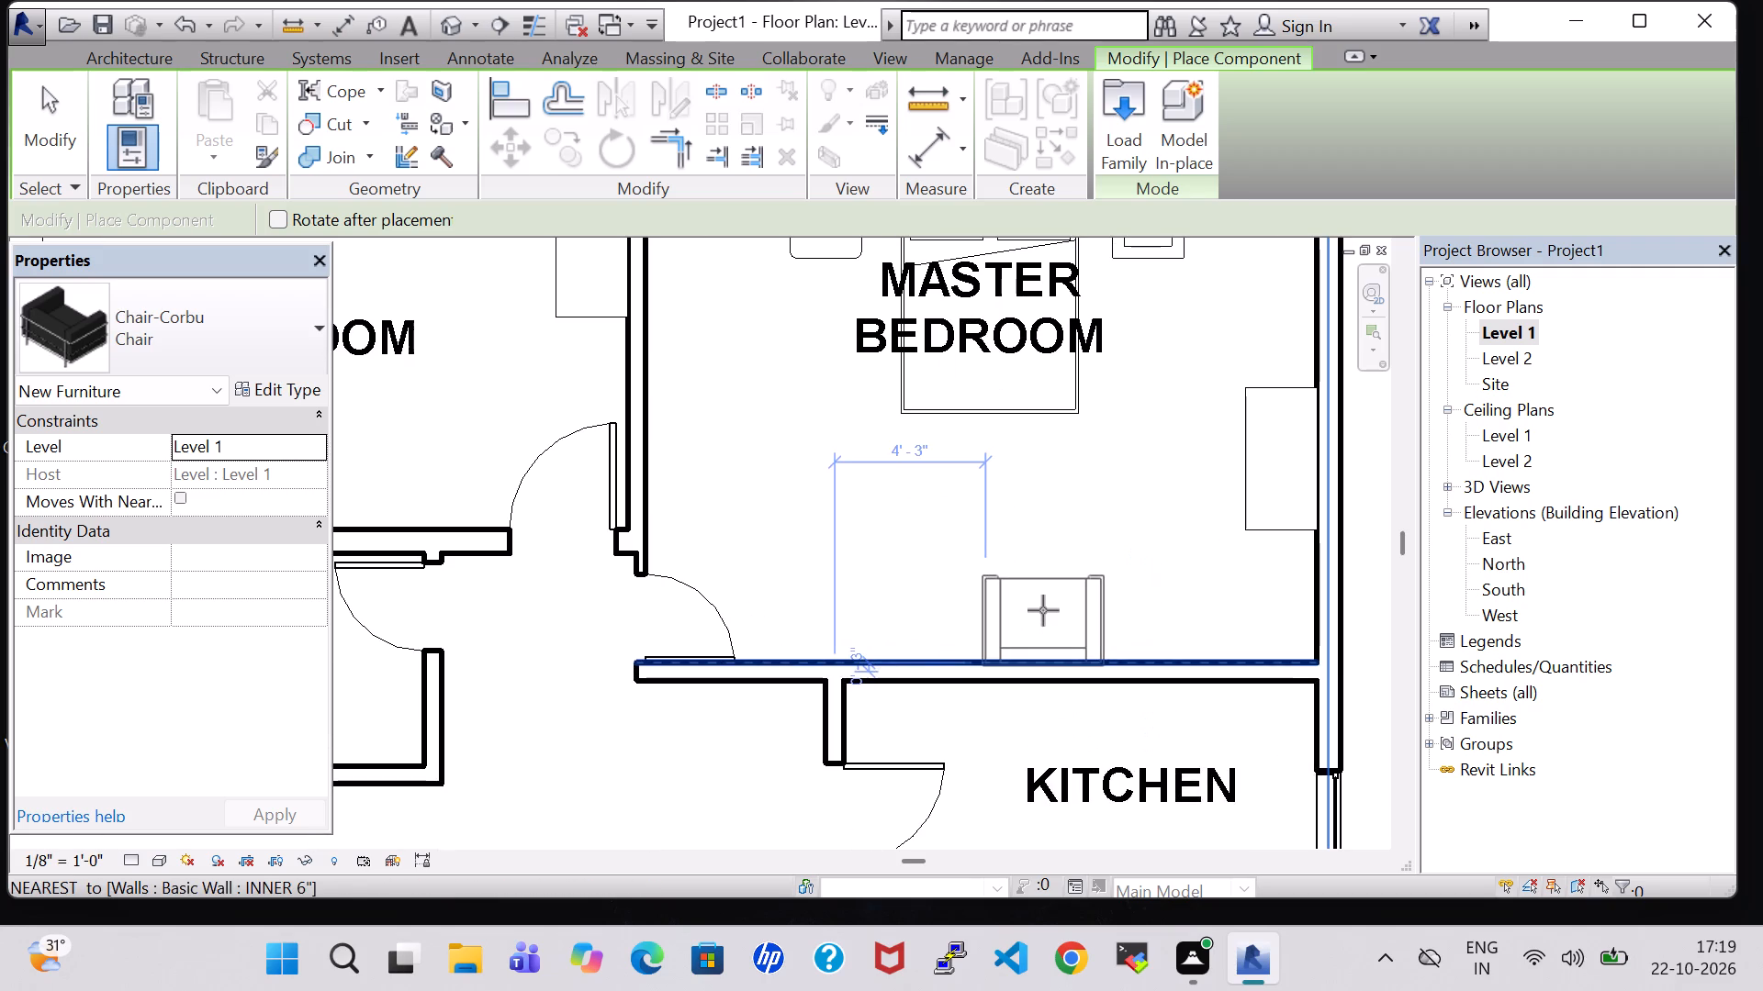
pyautogui.click(1043, 606)
pyautogui.press('Escape')
pyautogui.press('Escape')
# Nudge the Master Bedroom chair slightly closer to the Kitchen-side wall and along it toward the outer side wall.
pyautogui.click(1043, 606)
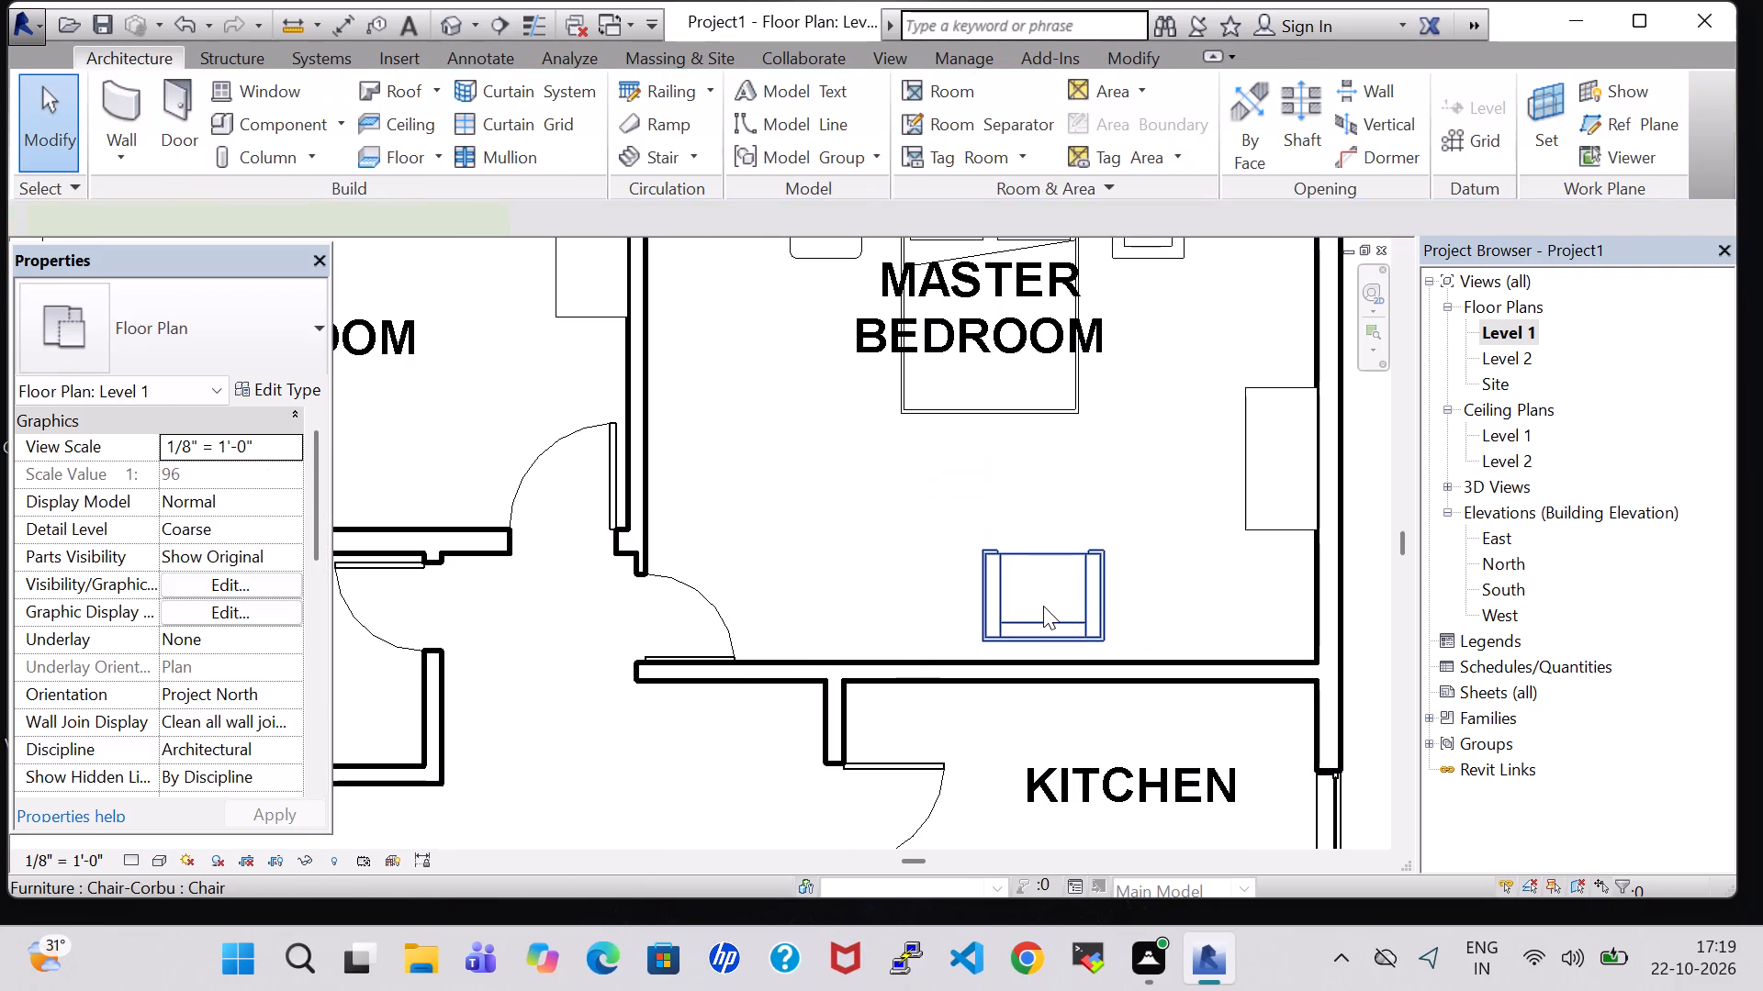
pyautogui.press('Down')
pyautogui.press('Down')
pyautogui.press('Right')
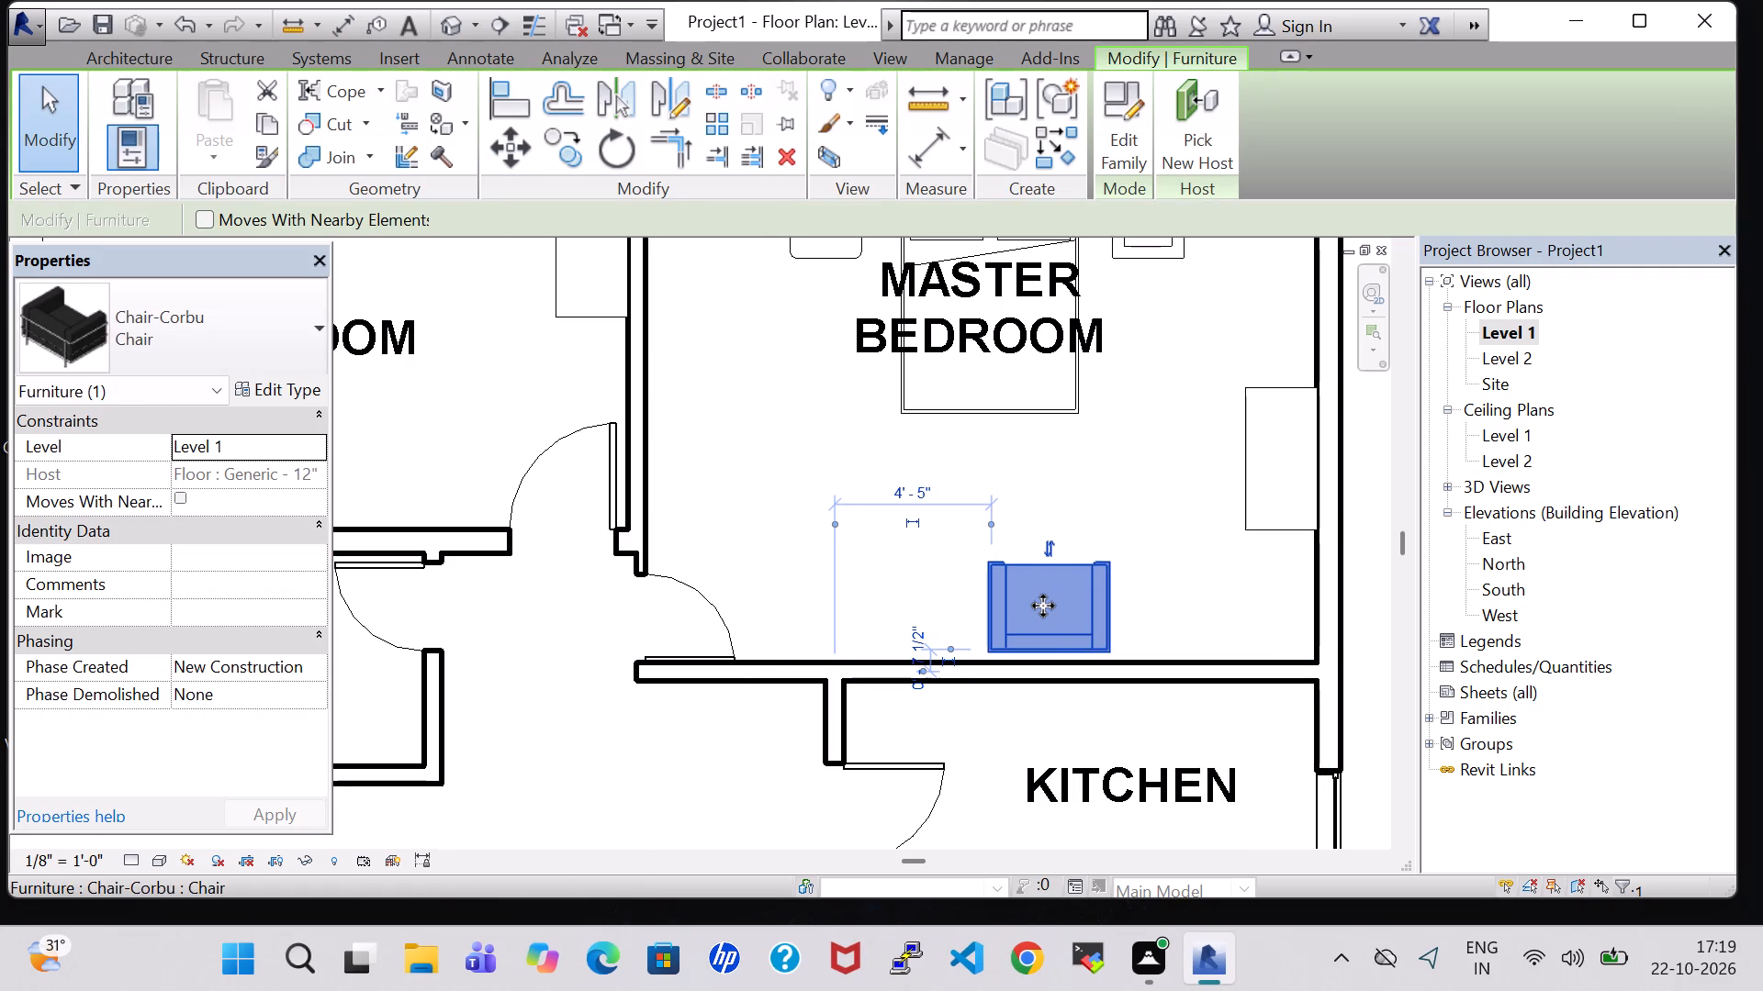
pyautogui.press('Right')
pyautogui.press('Right')
pyautogui.press('Right')
pyautogui.press('Right')
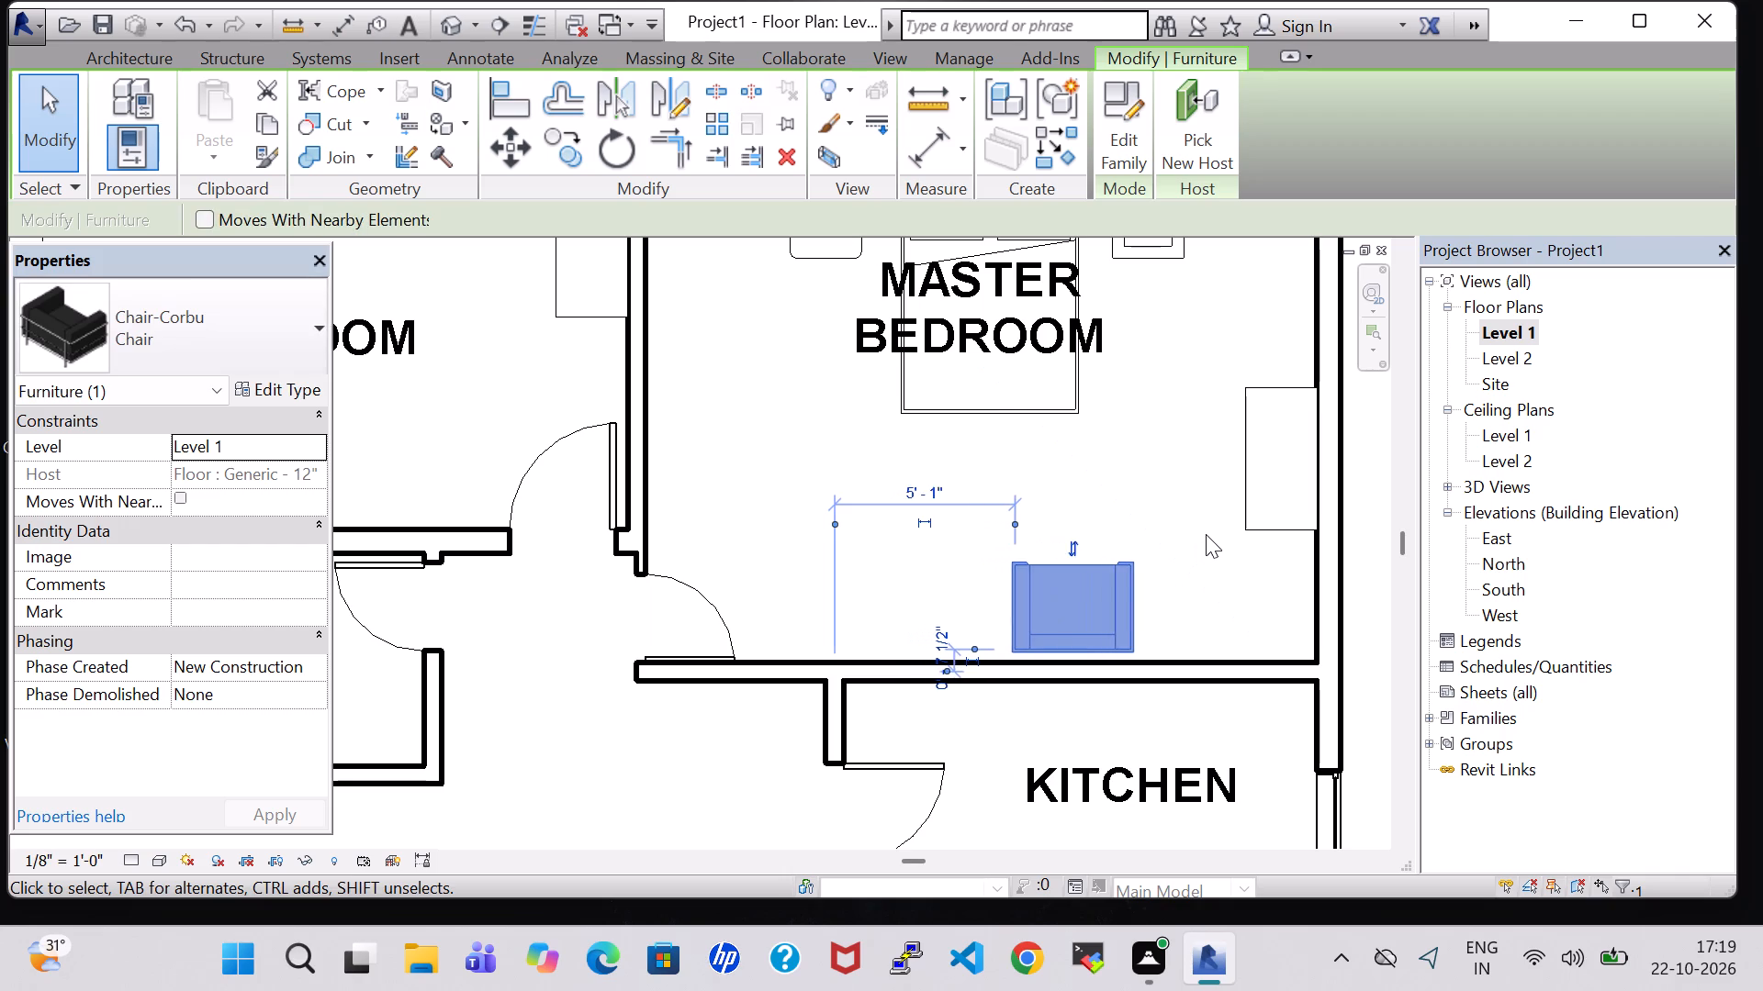
pyautogui.press('Right')
pyautogui.press('Right')
pyautogui.press('Right')
pyautogui.click(1140, 434)
# In the 3D view, rotate the Master Bedroom dresser 180° so its open front faces into the room.
pyautogui.scroll(-3, 1140, 435)
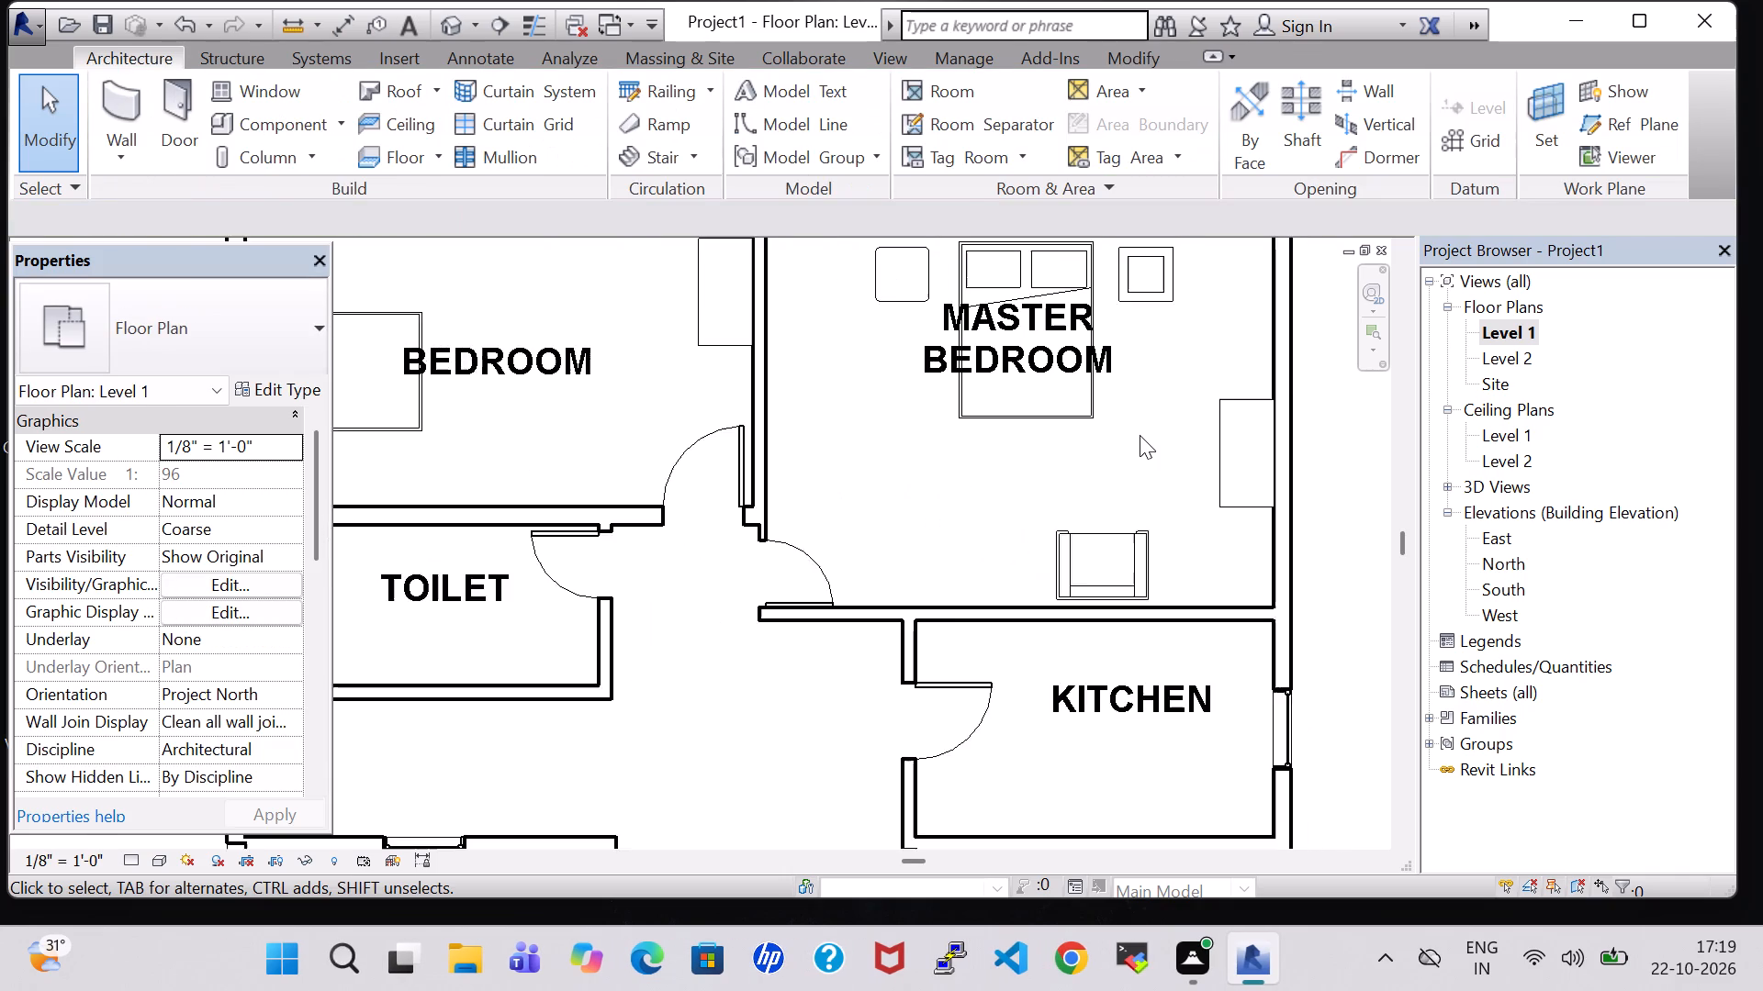
pyautogui.scroll(-1, 1140, 435)
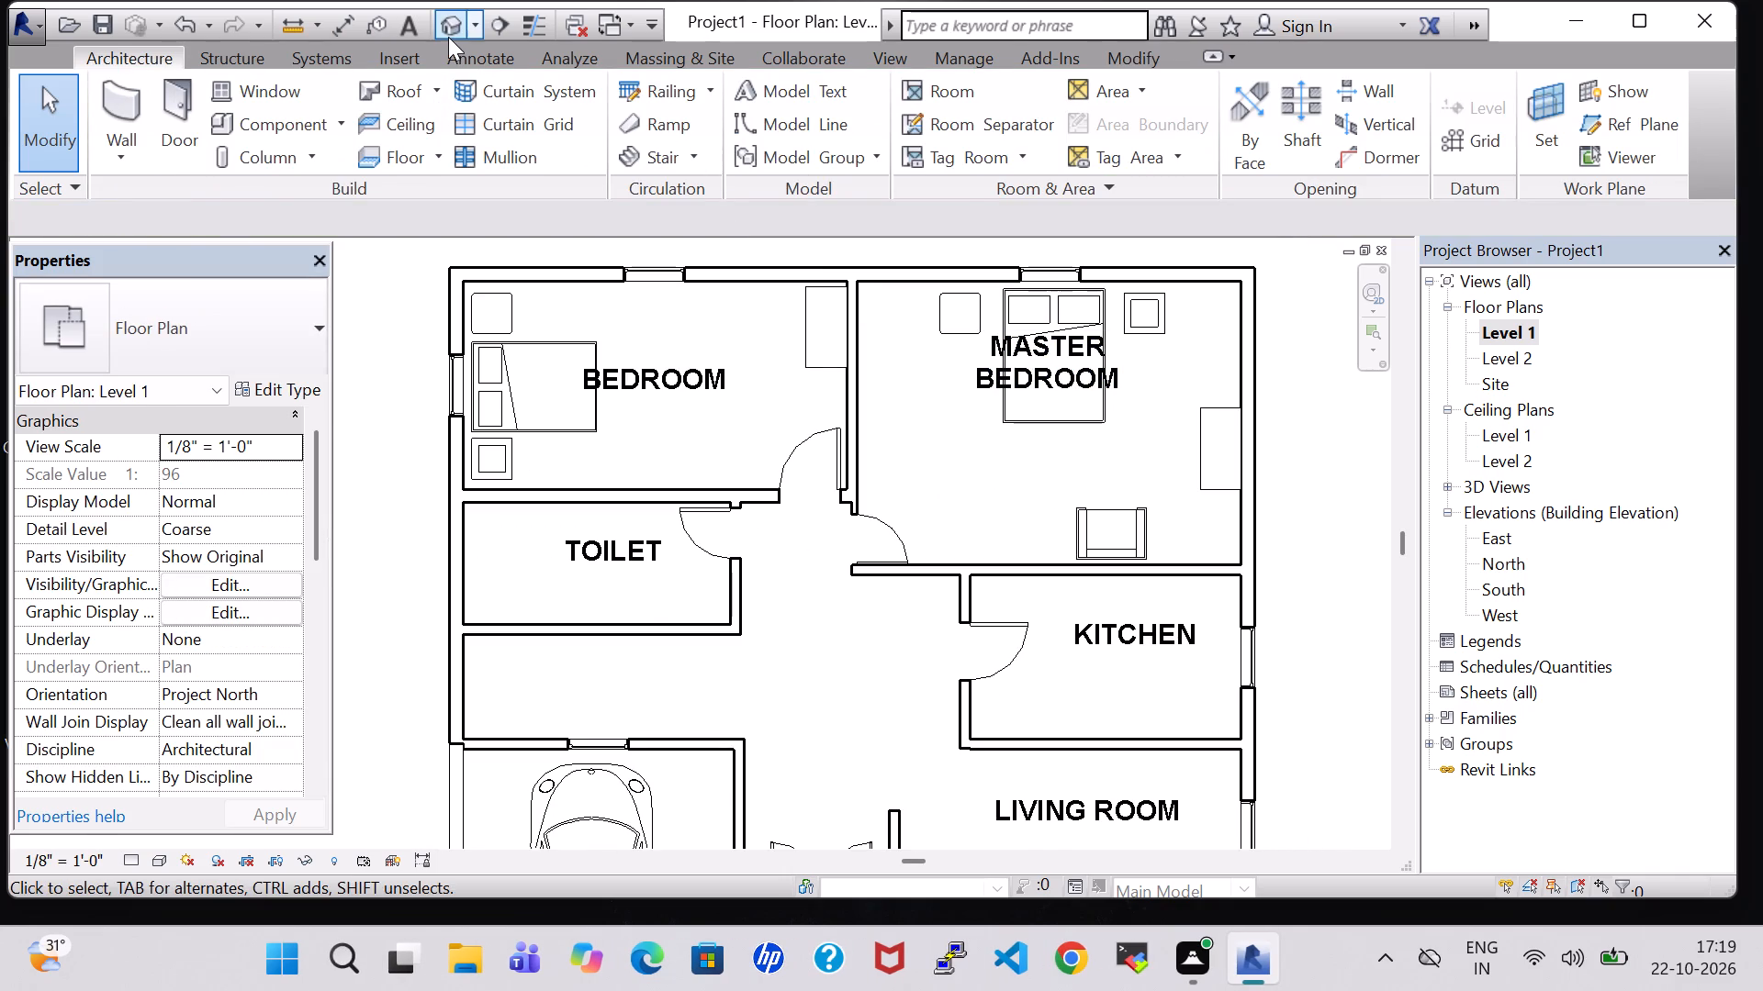
pyautogui.click(448, 37)
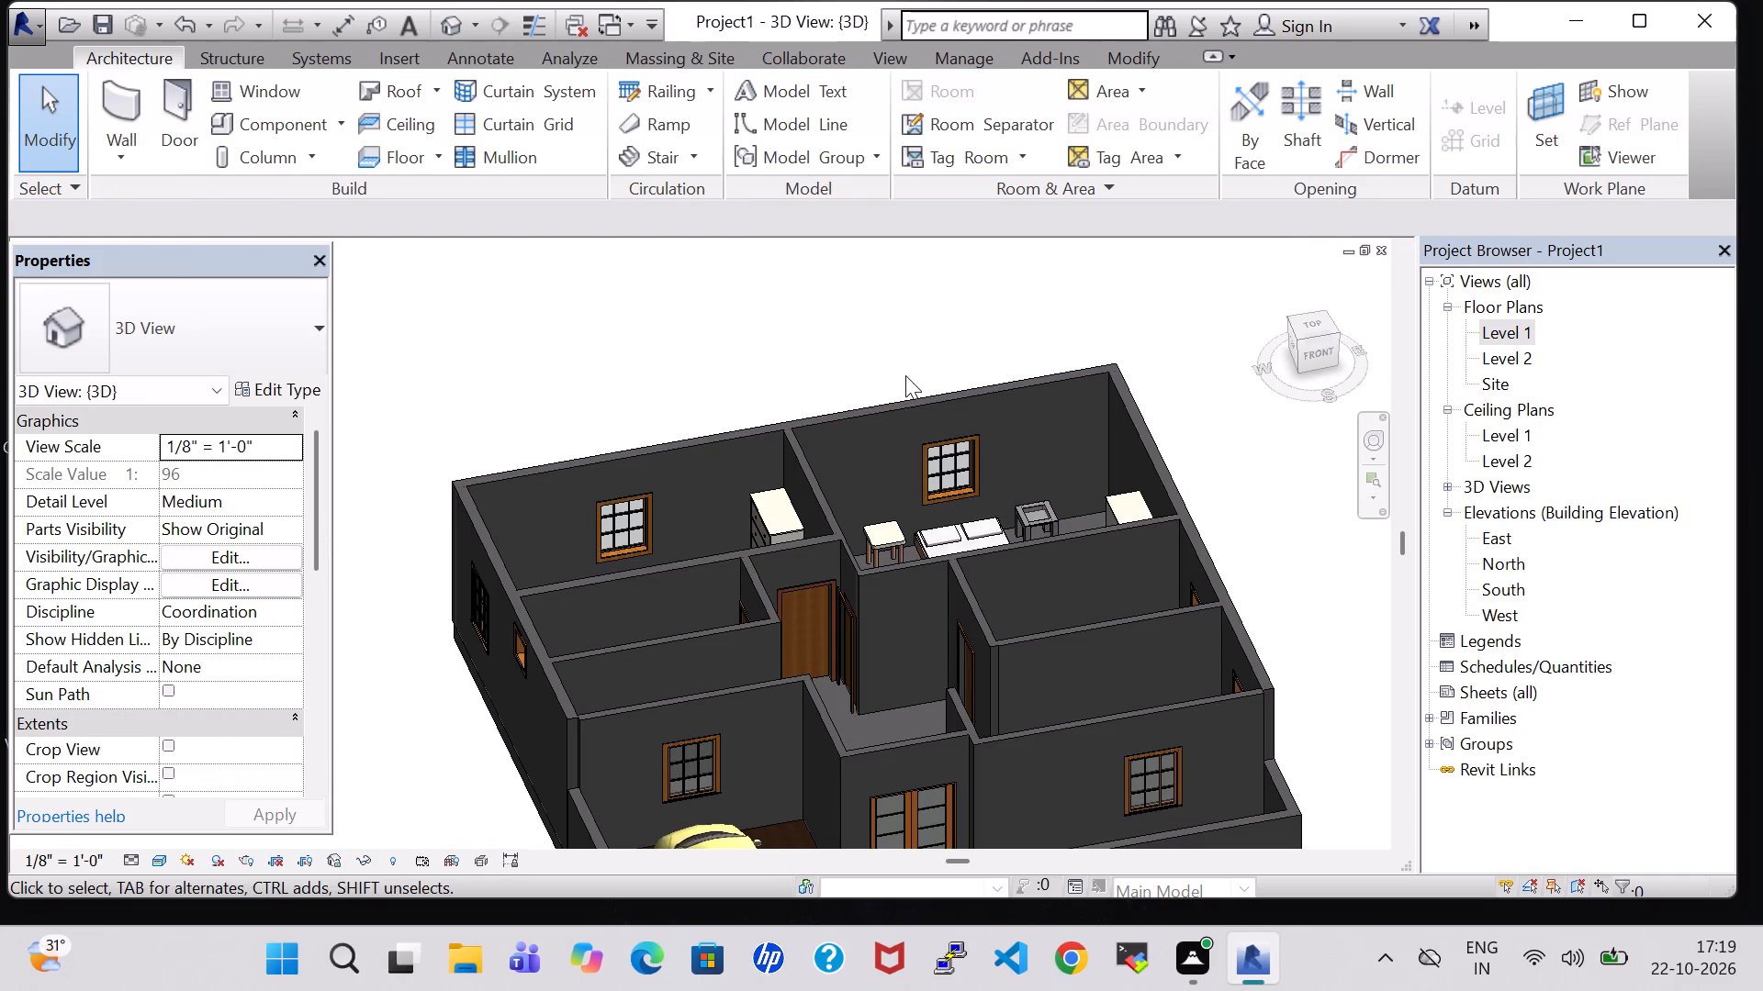
pyautogui.keyDown('shift'); pyautogui.moveTo(891, 359); pyautogui.dragTo(914, 551, button='middle'); pyautogui.keyUp('shift')
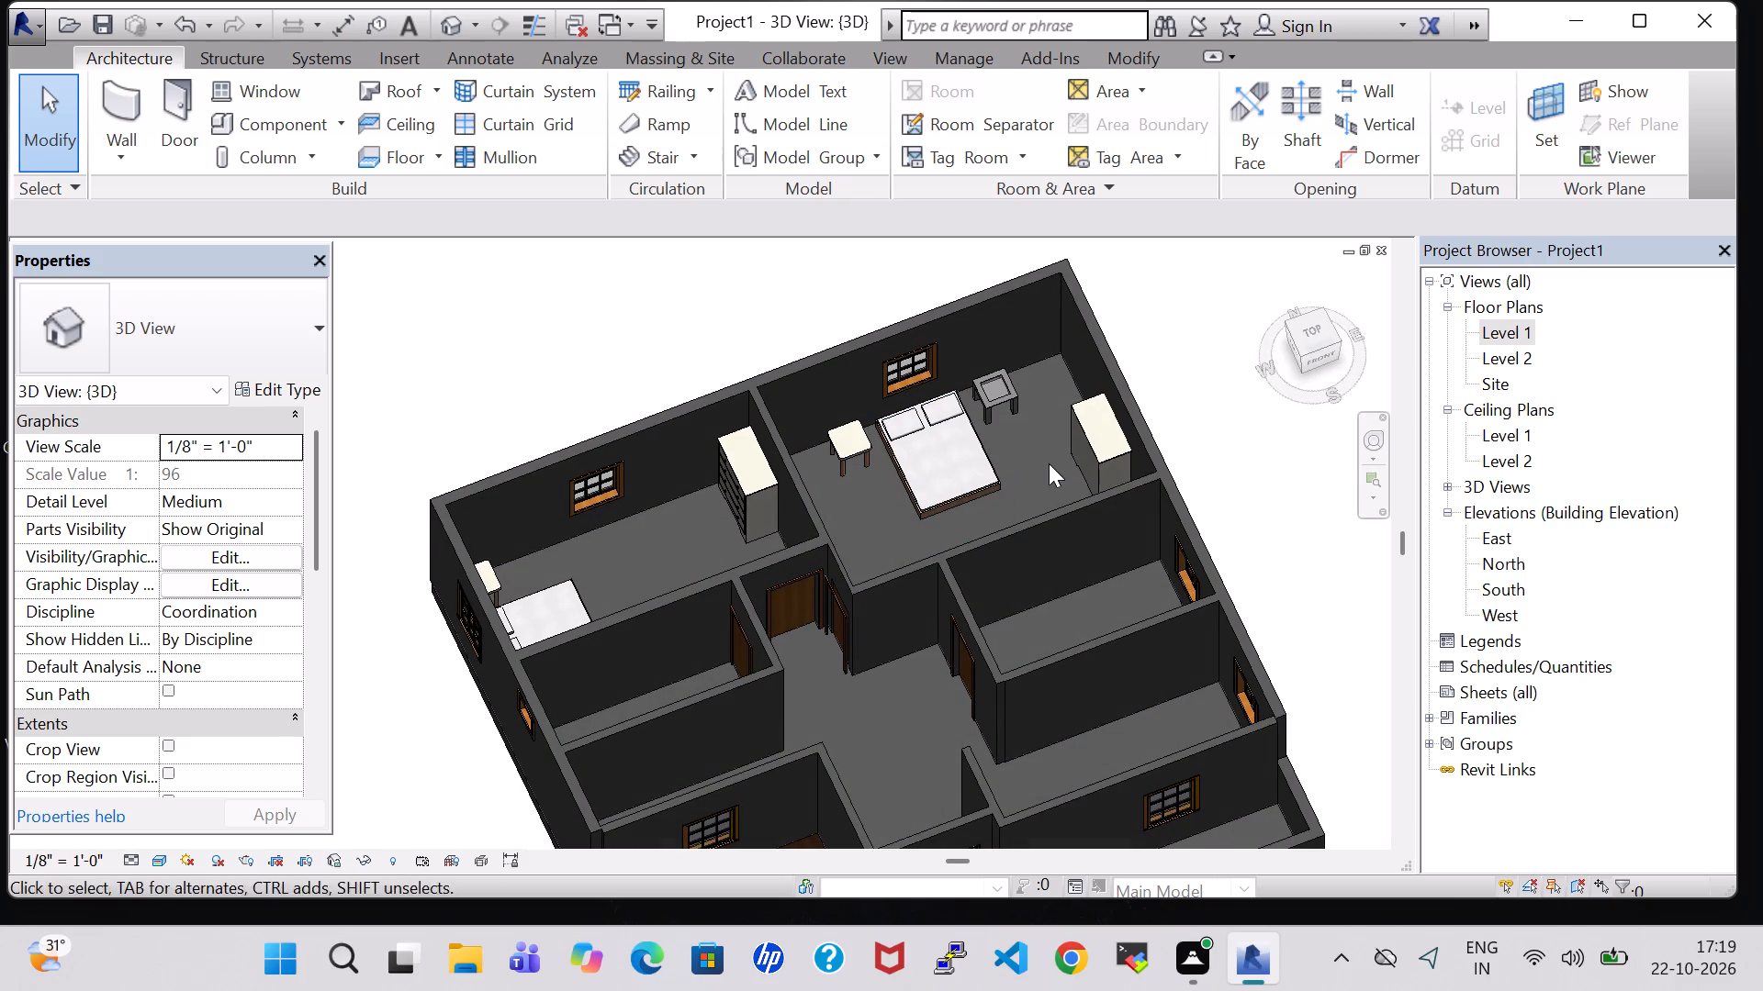
pyautogui.click(1102, 460)
pyautogui.press('space')
pyautogui.press('space')
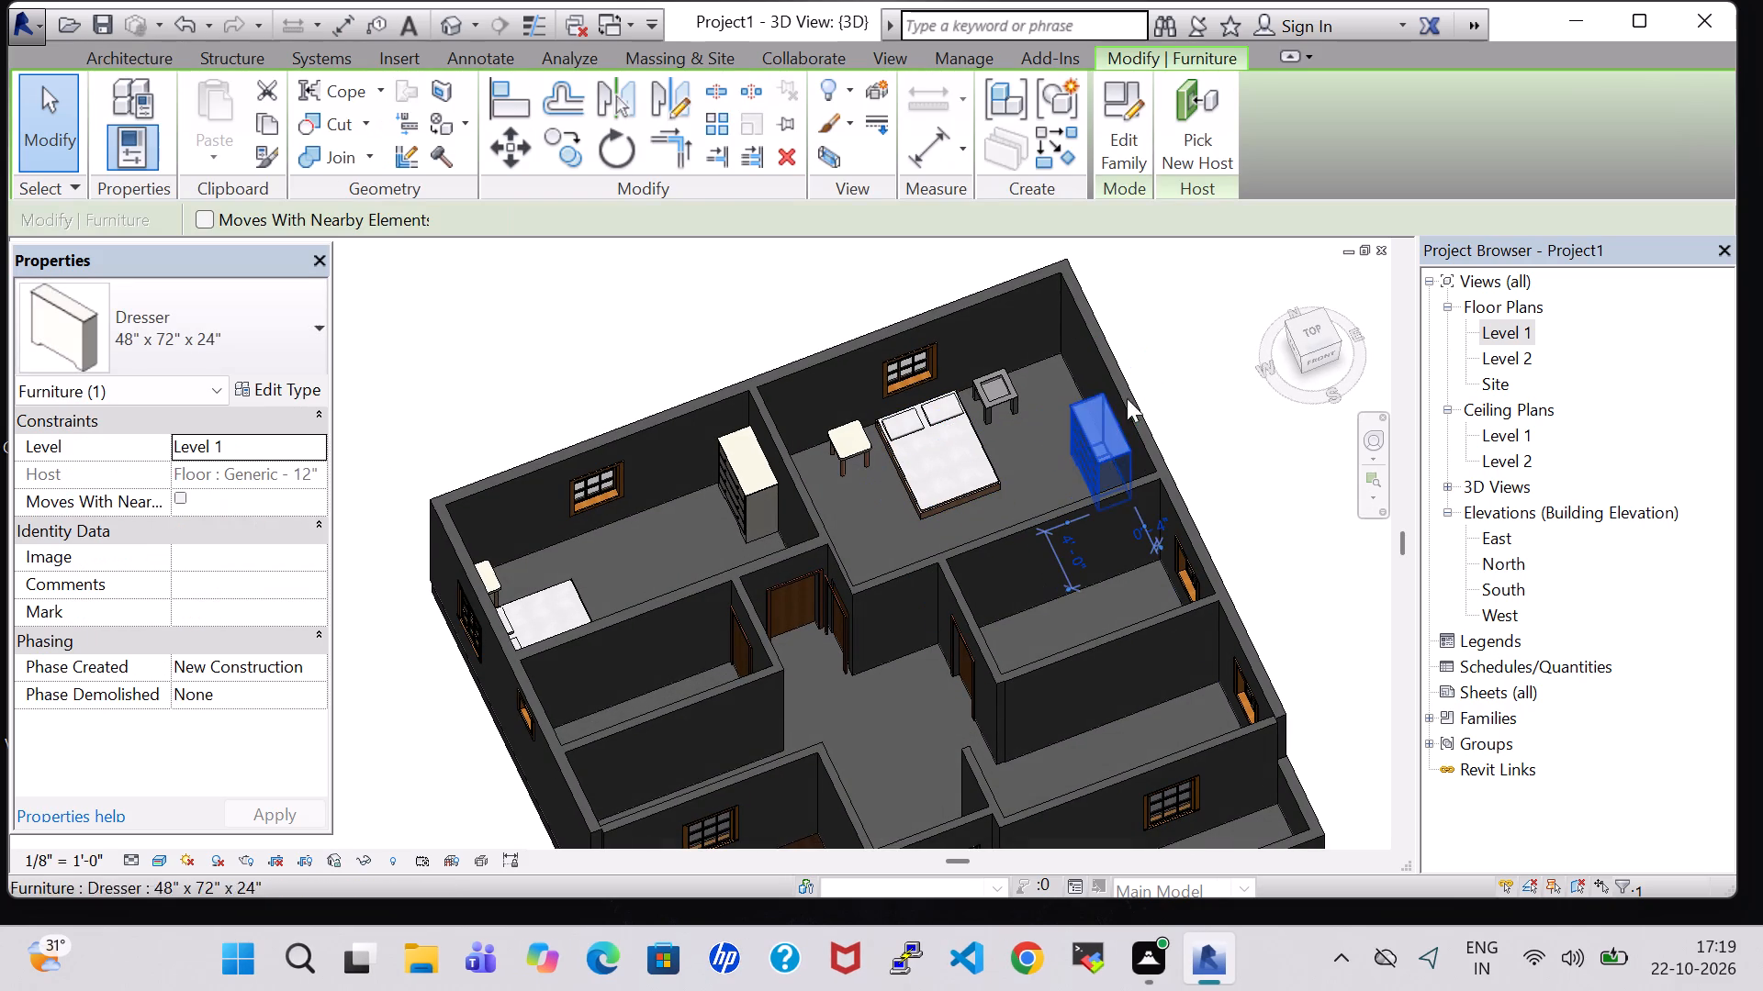
pyautogui.click(1145, 369)
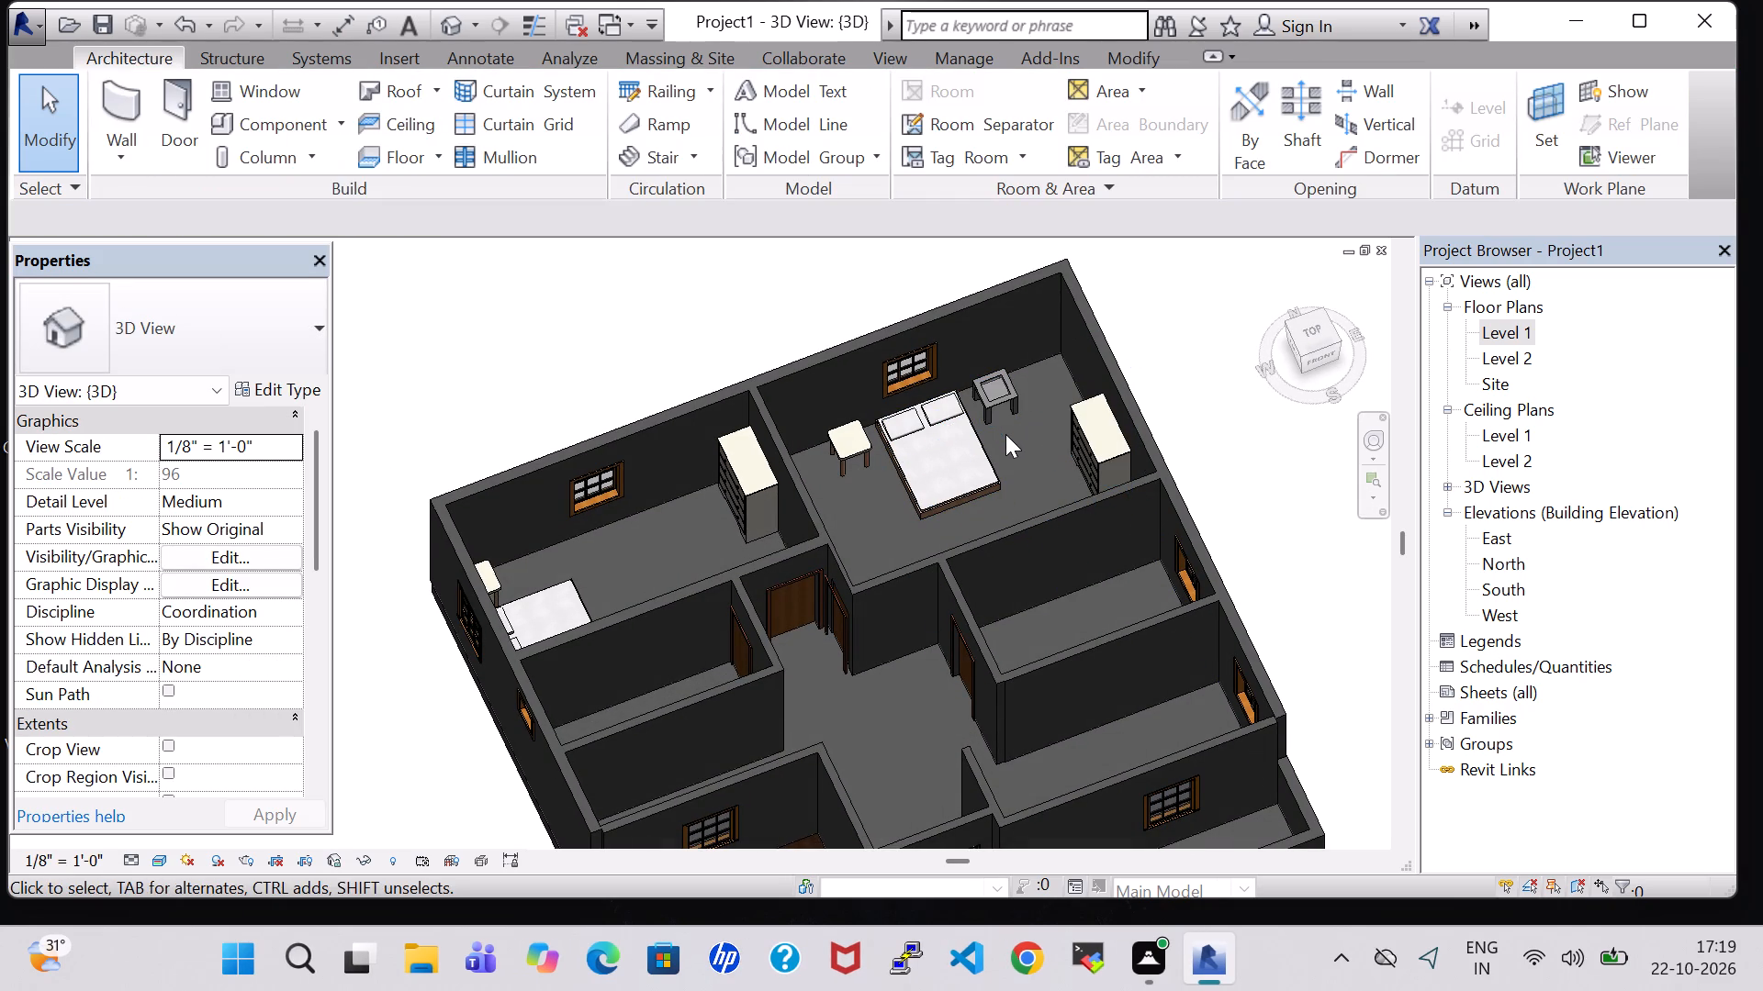
pyautogui.keyDown('shift'); pyautogui.moveTo(1005, 434); pyautogui.dragTo(1025, 569, button='middle'); pyautogui.keyUp('shift')
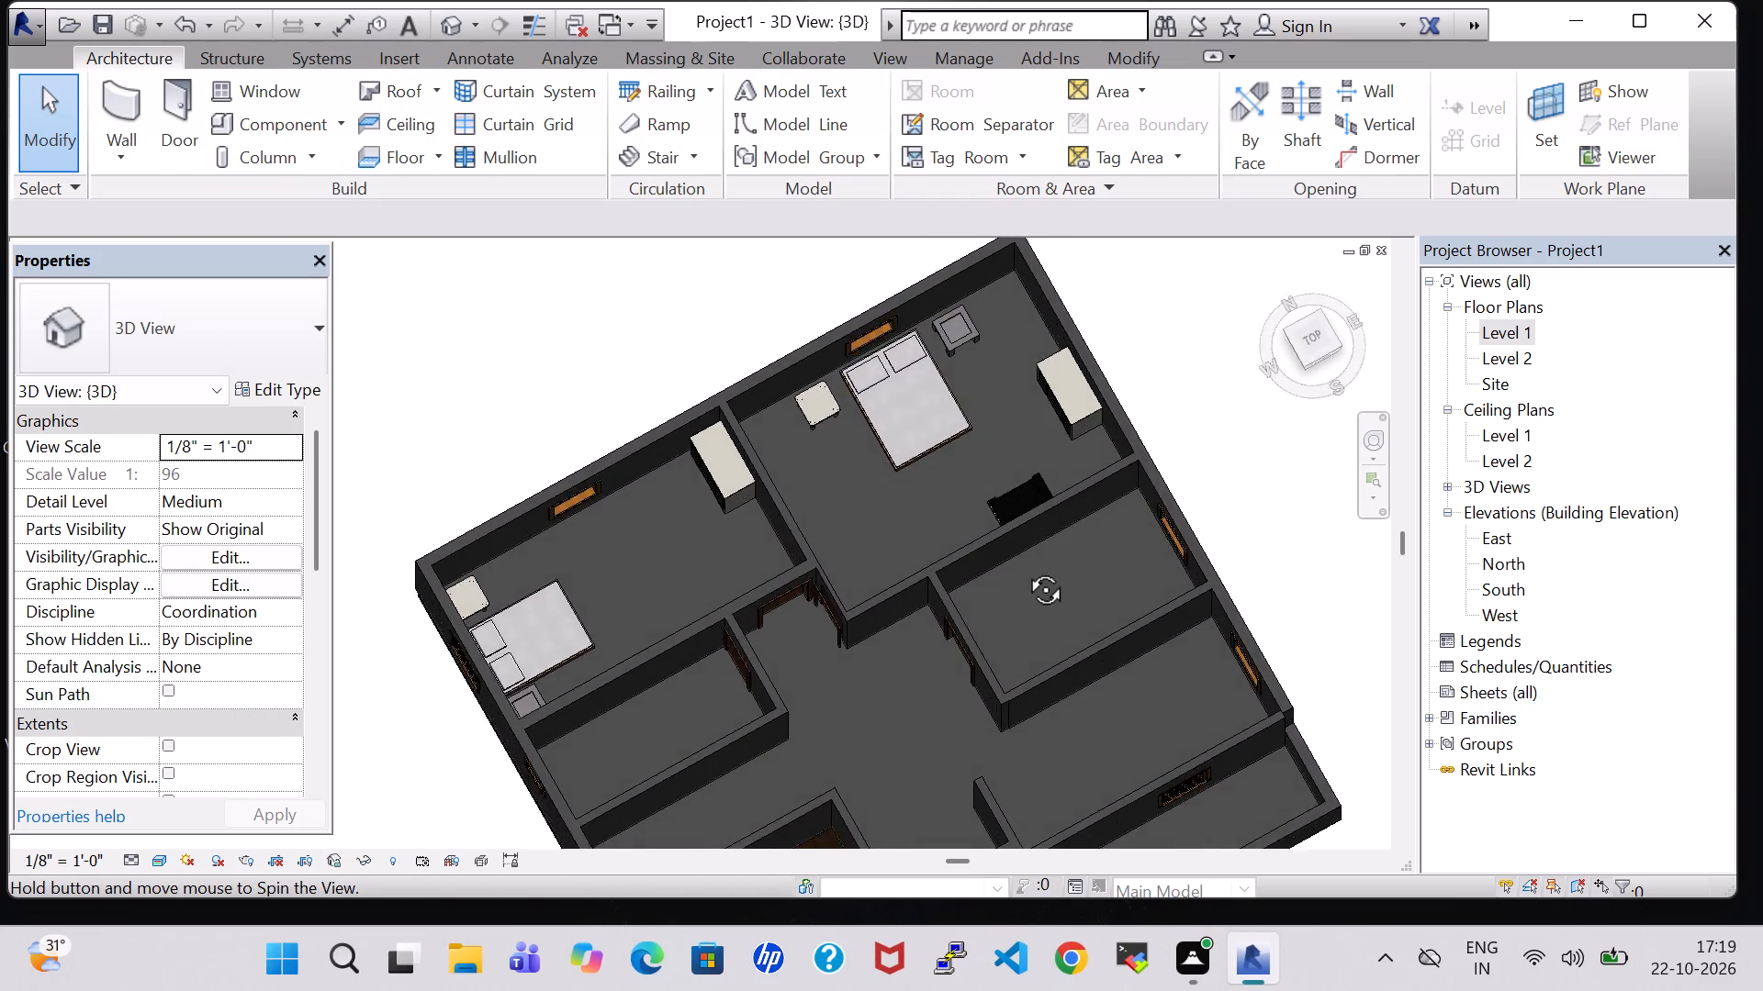
pyautogui.keyDown('shift'); pyautogui.moveTo(1025, 569); pyautogui.dragTo(883, 496, button='middle'); pyautogui.keyUp('shift')
# On the Level 1 plan, load the Tub-Free Standing-3D bathtub family and place a 30" x 60" tub lengthwise along the Toilet's outer wall.
pyautogui.doubleClick(1516, 336)
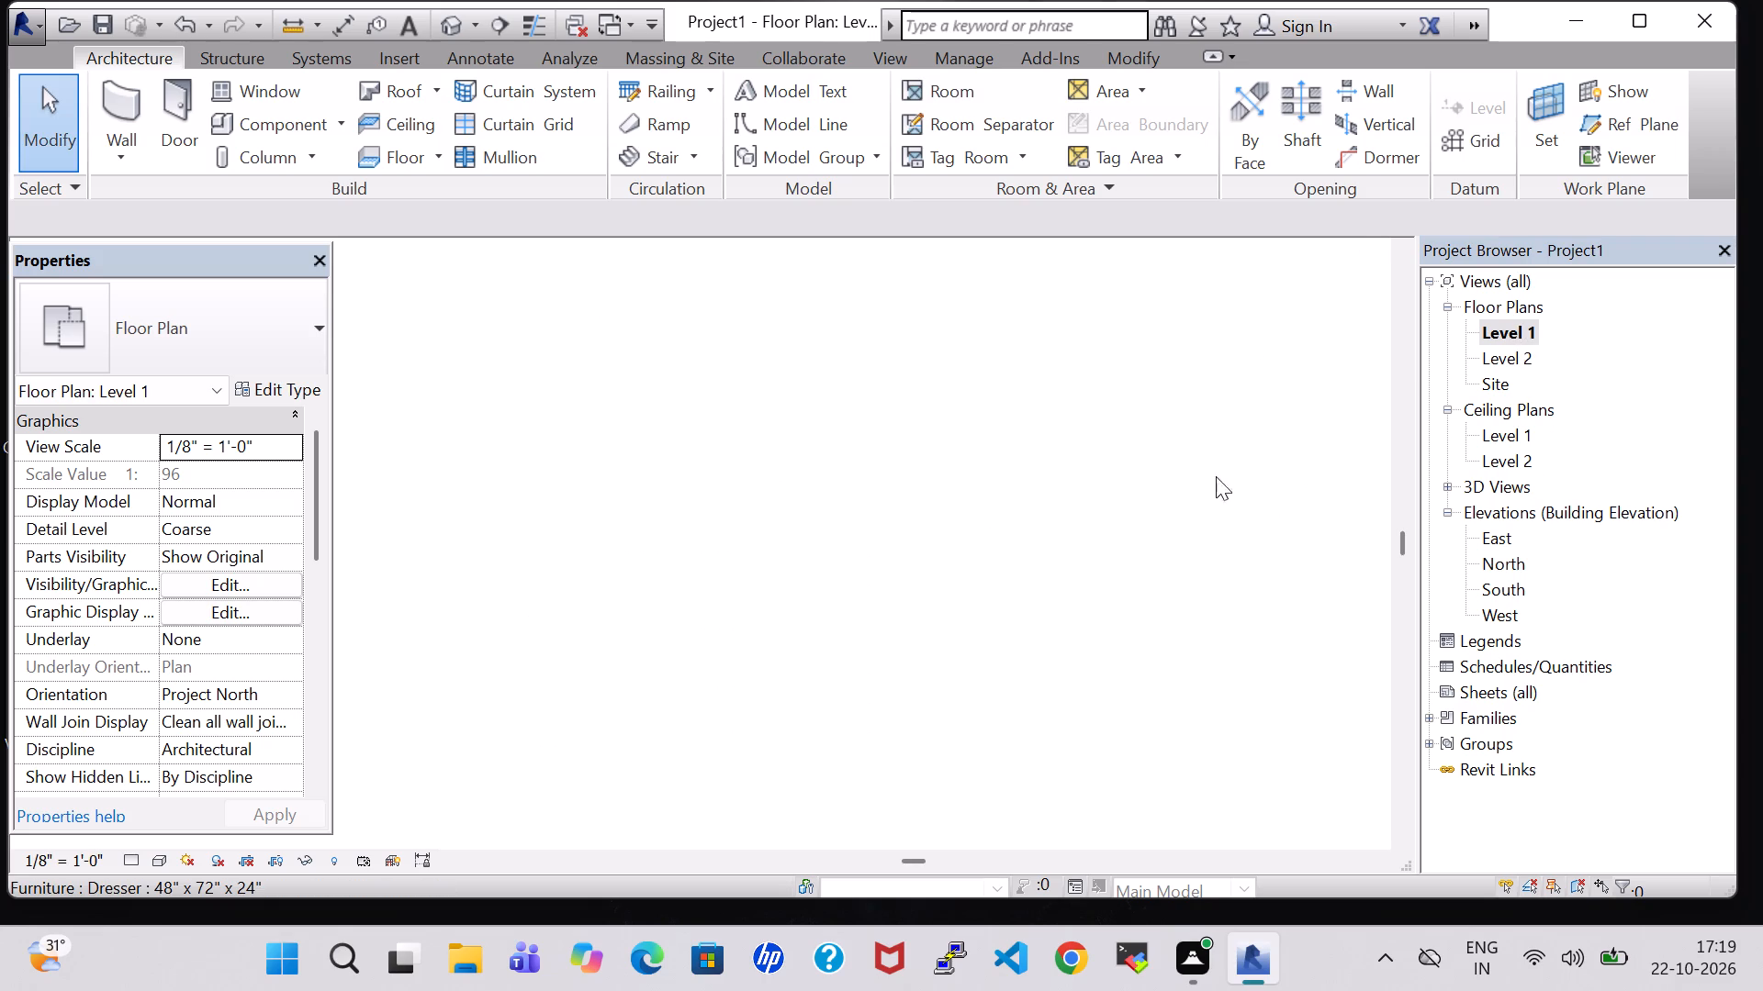
pyautogui.scroll(-1, 1214, 485)
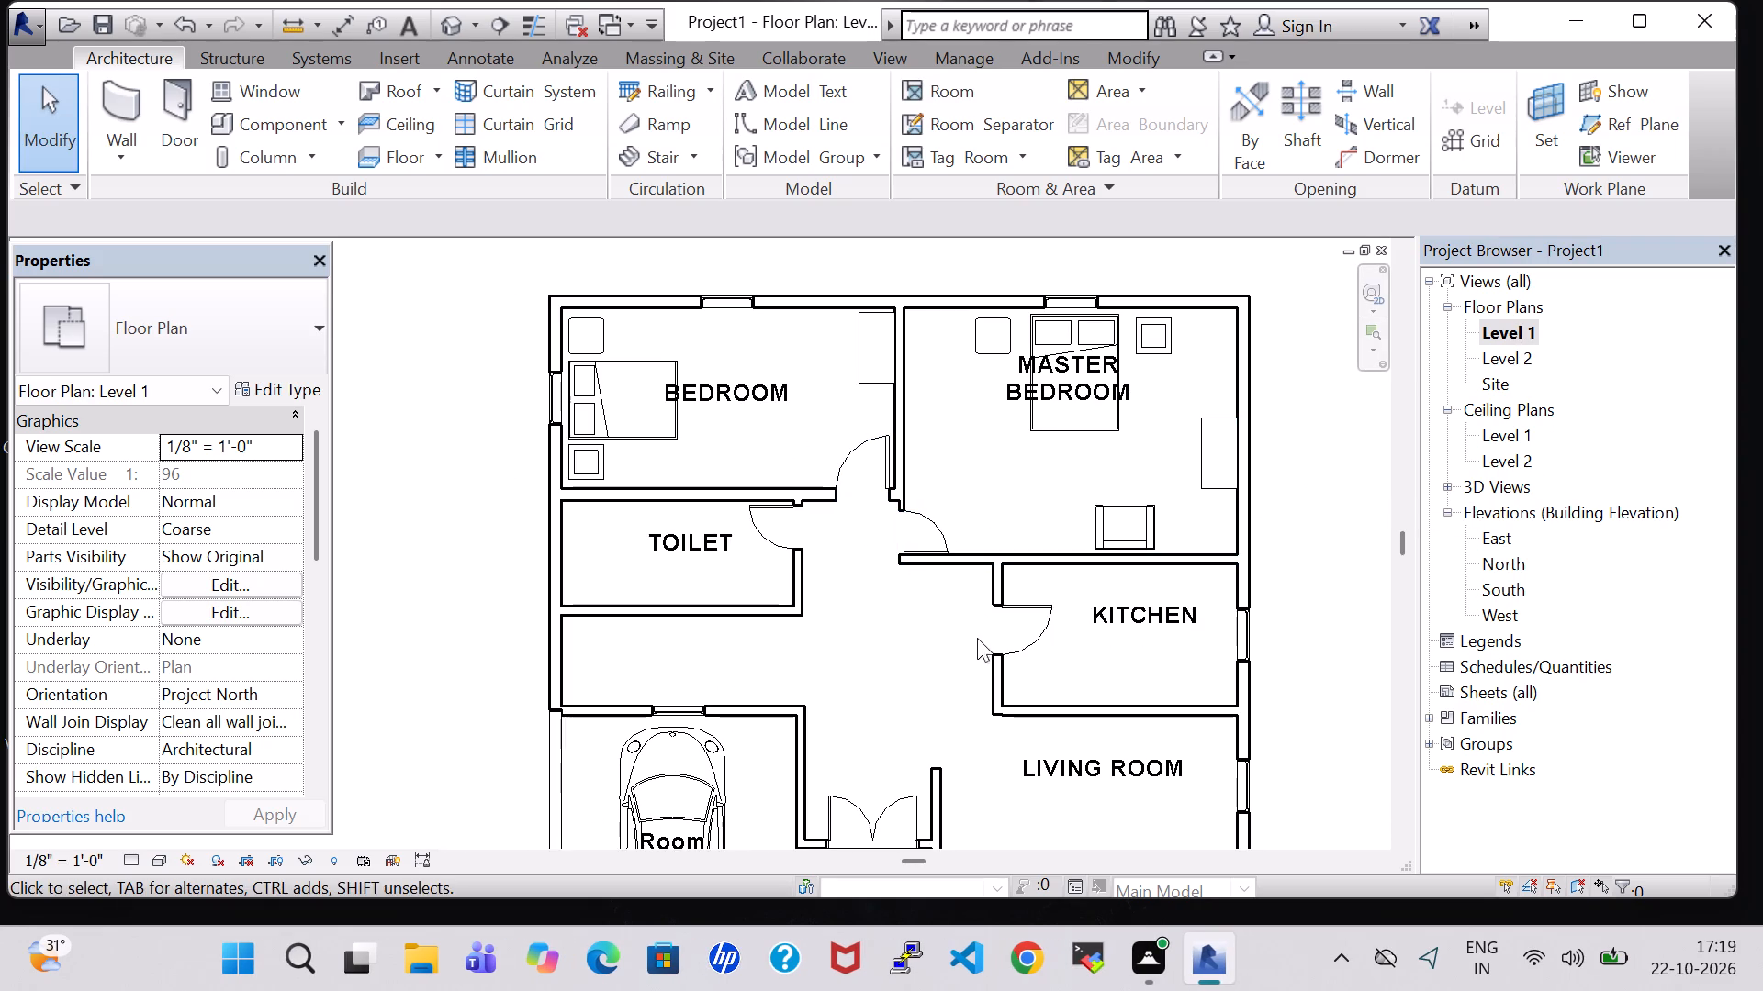
pyautogui.click(288, 117)
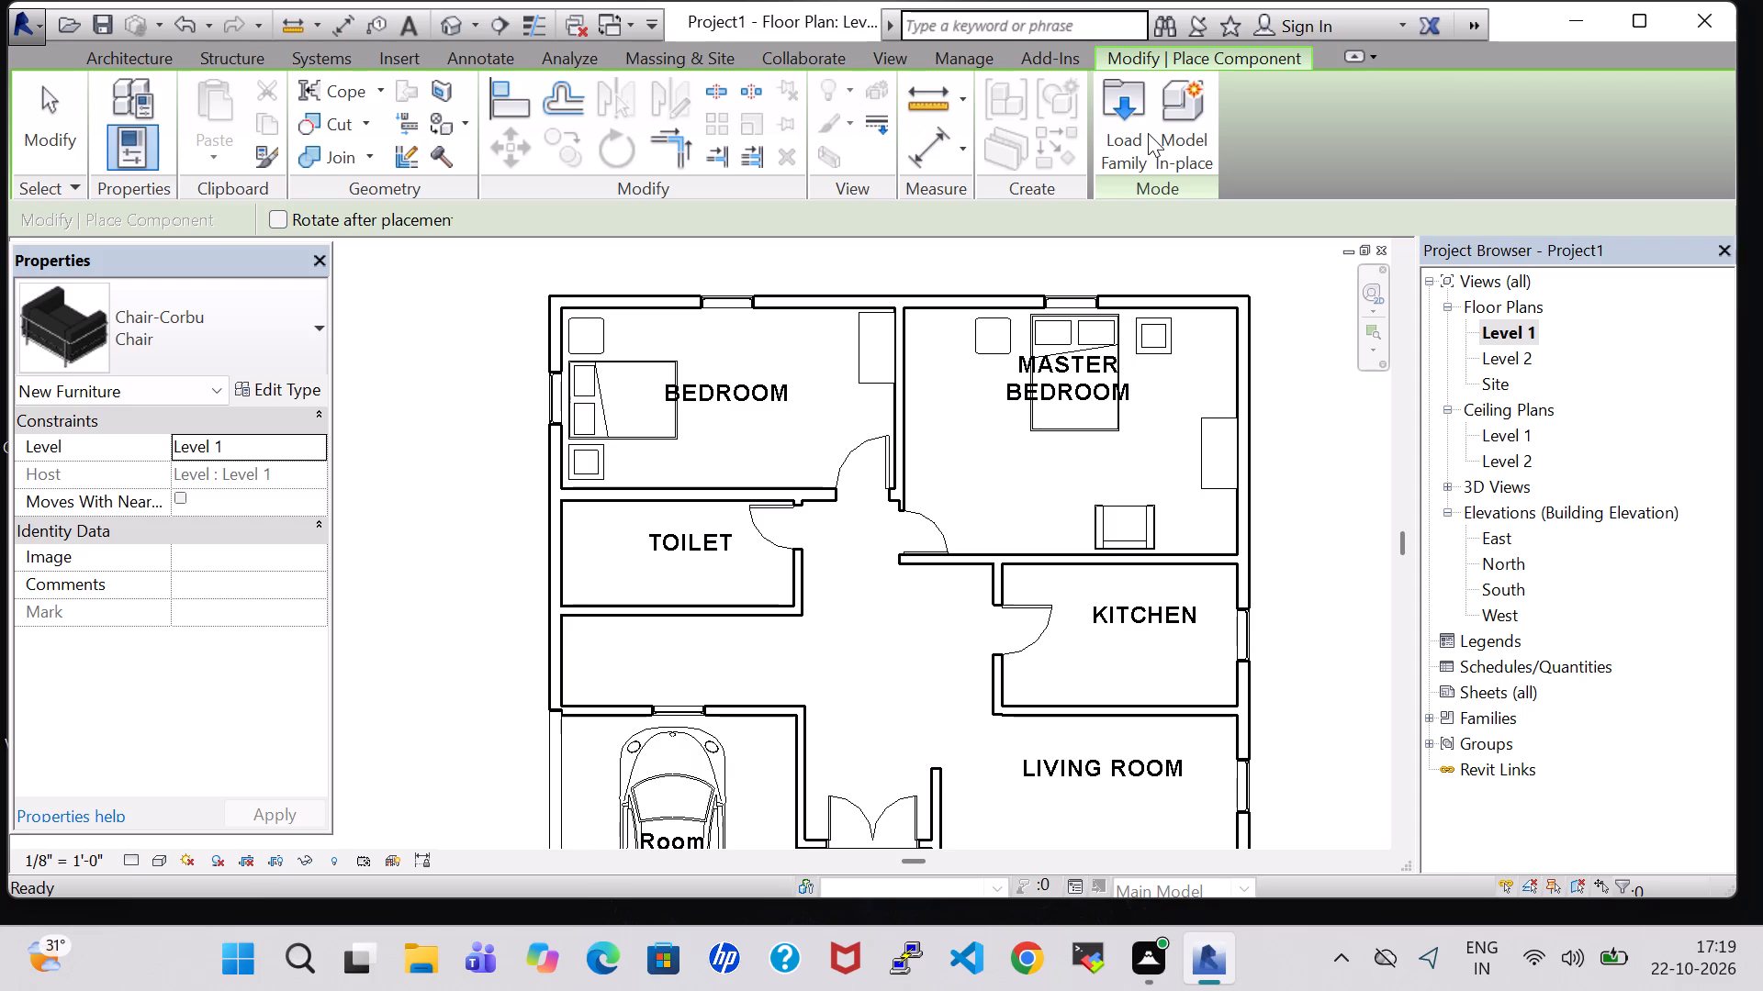
pyautogui.click(1135, 133)
pyautogui.click(1036, 639)
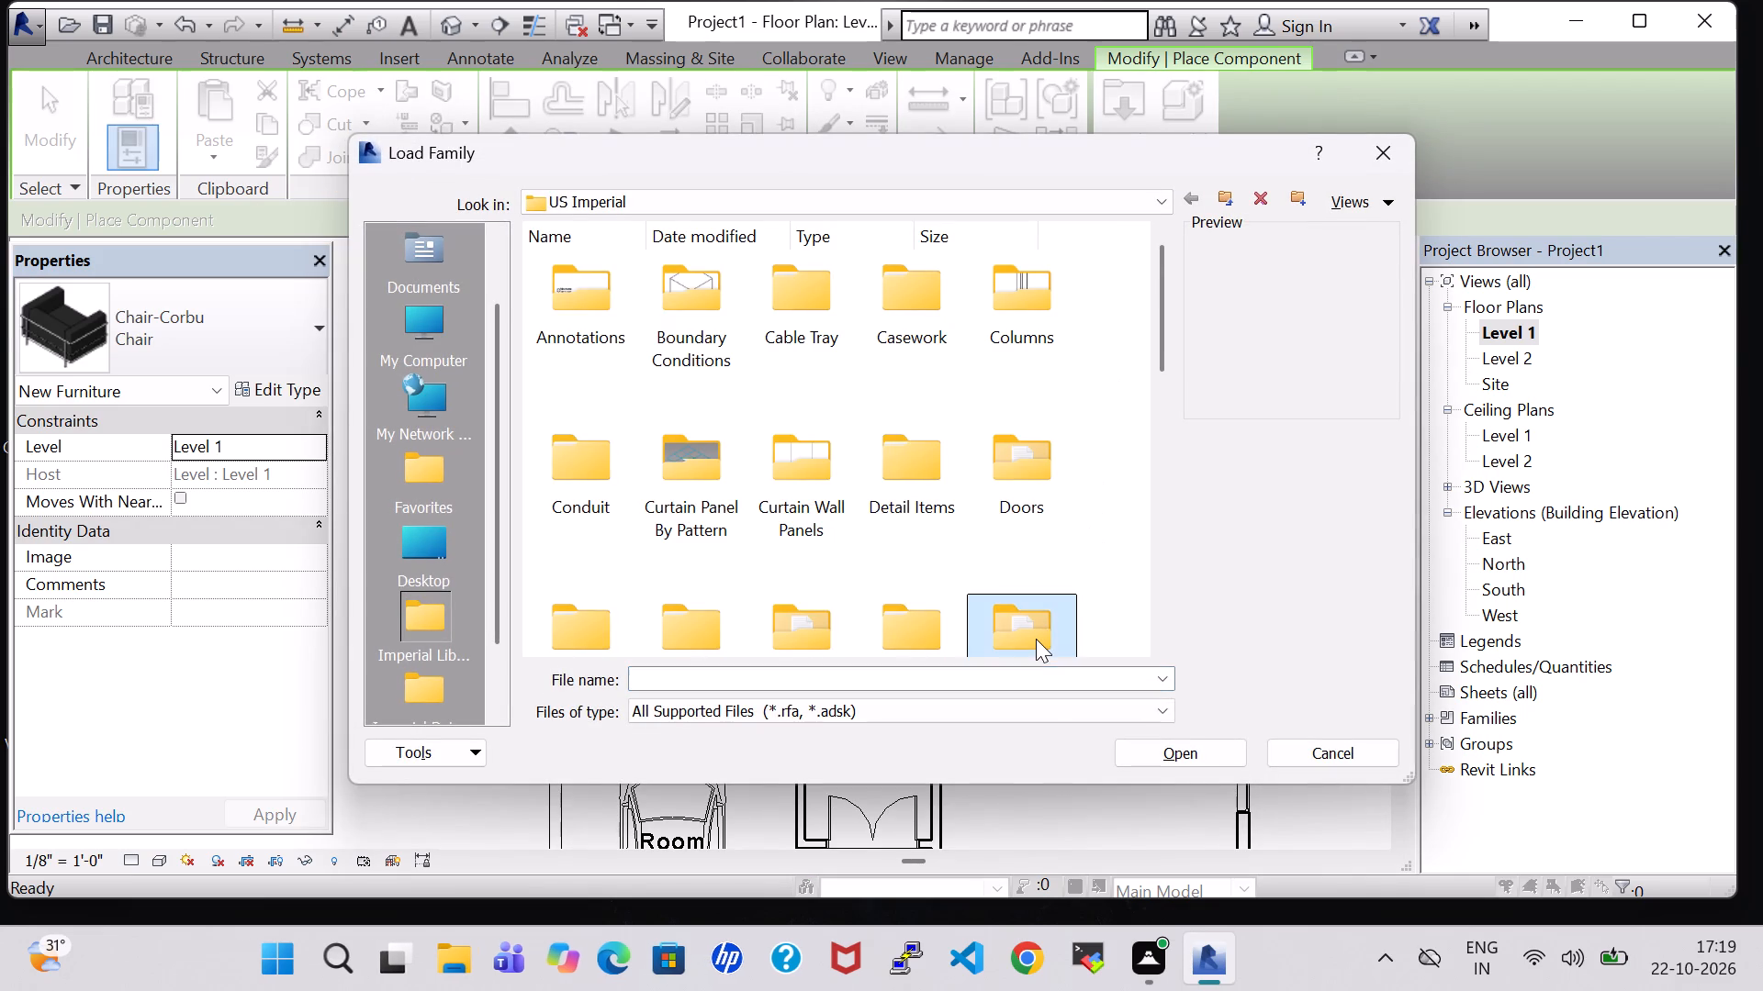
pyautogui.press('p')
pyautogui.doubleClick(788, 309)
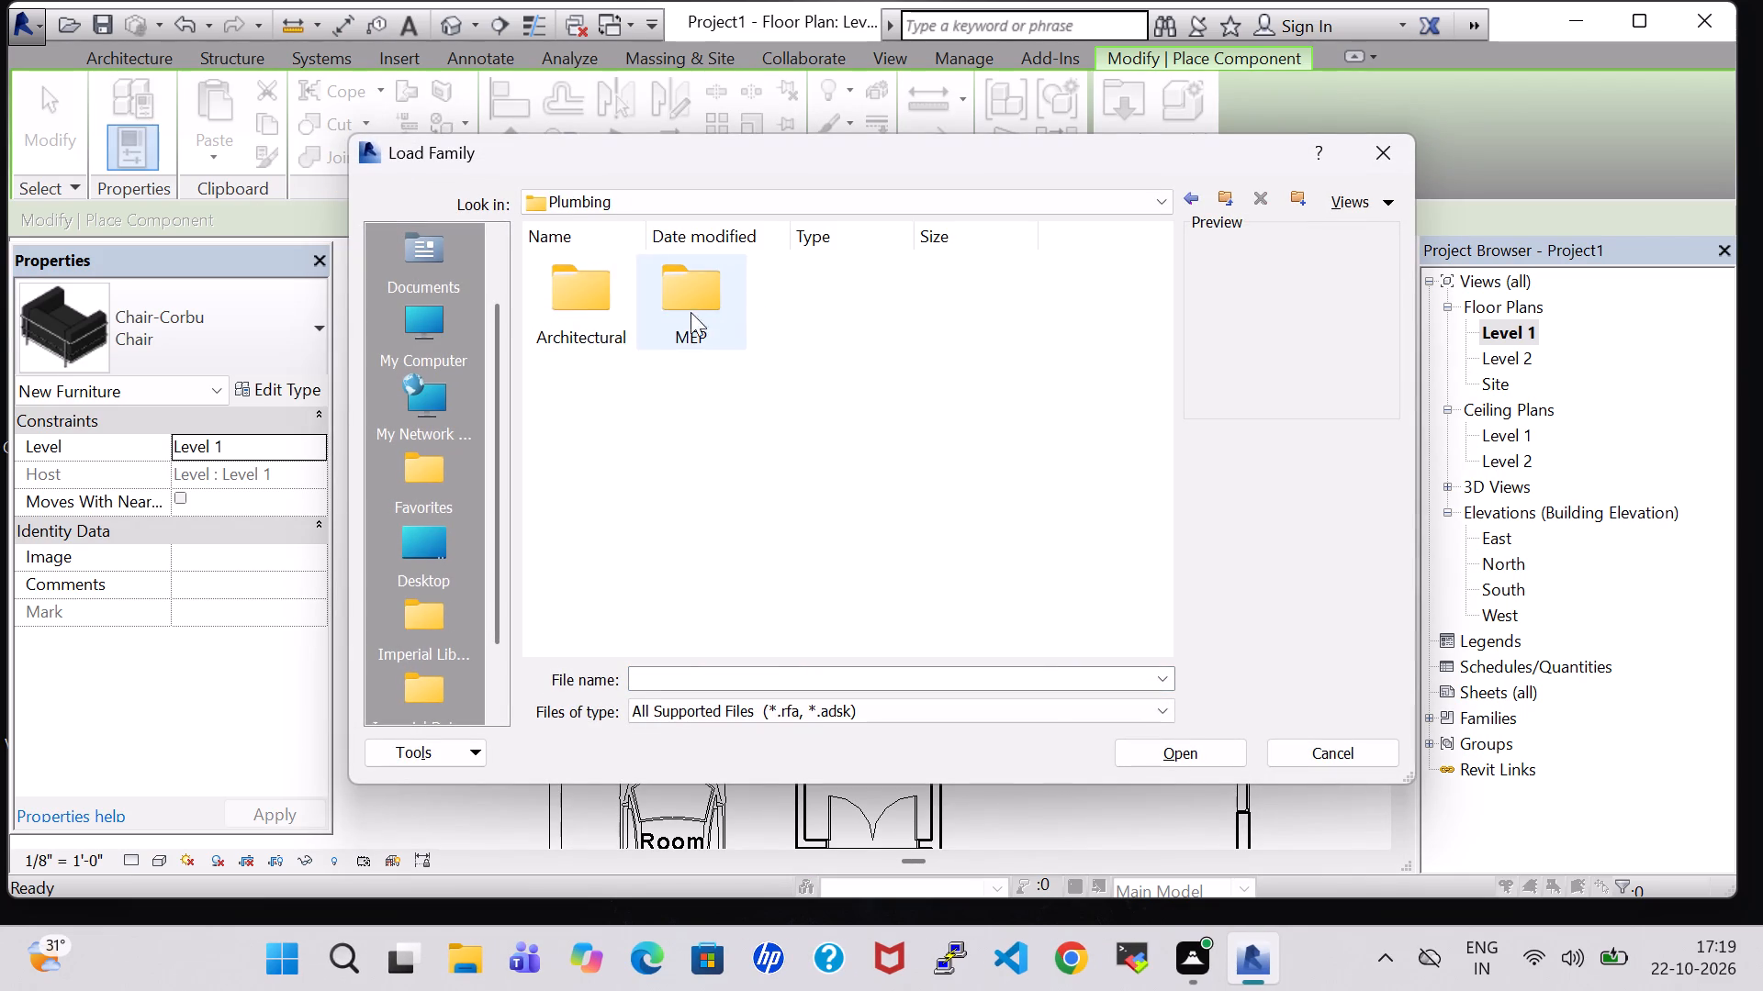
pyautogui.doubleClick(586, 314)
pyautogui.doubleClick(680, 300)
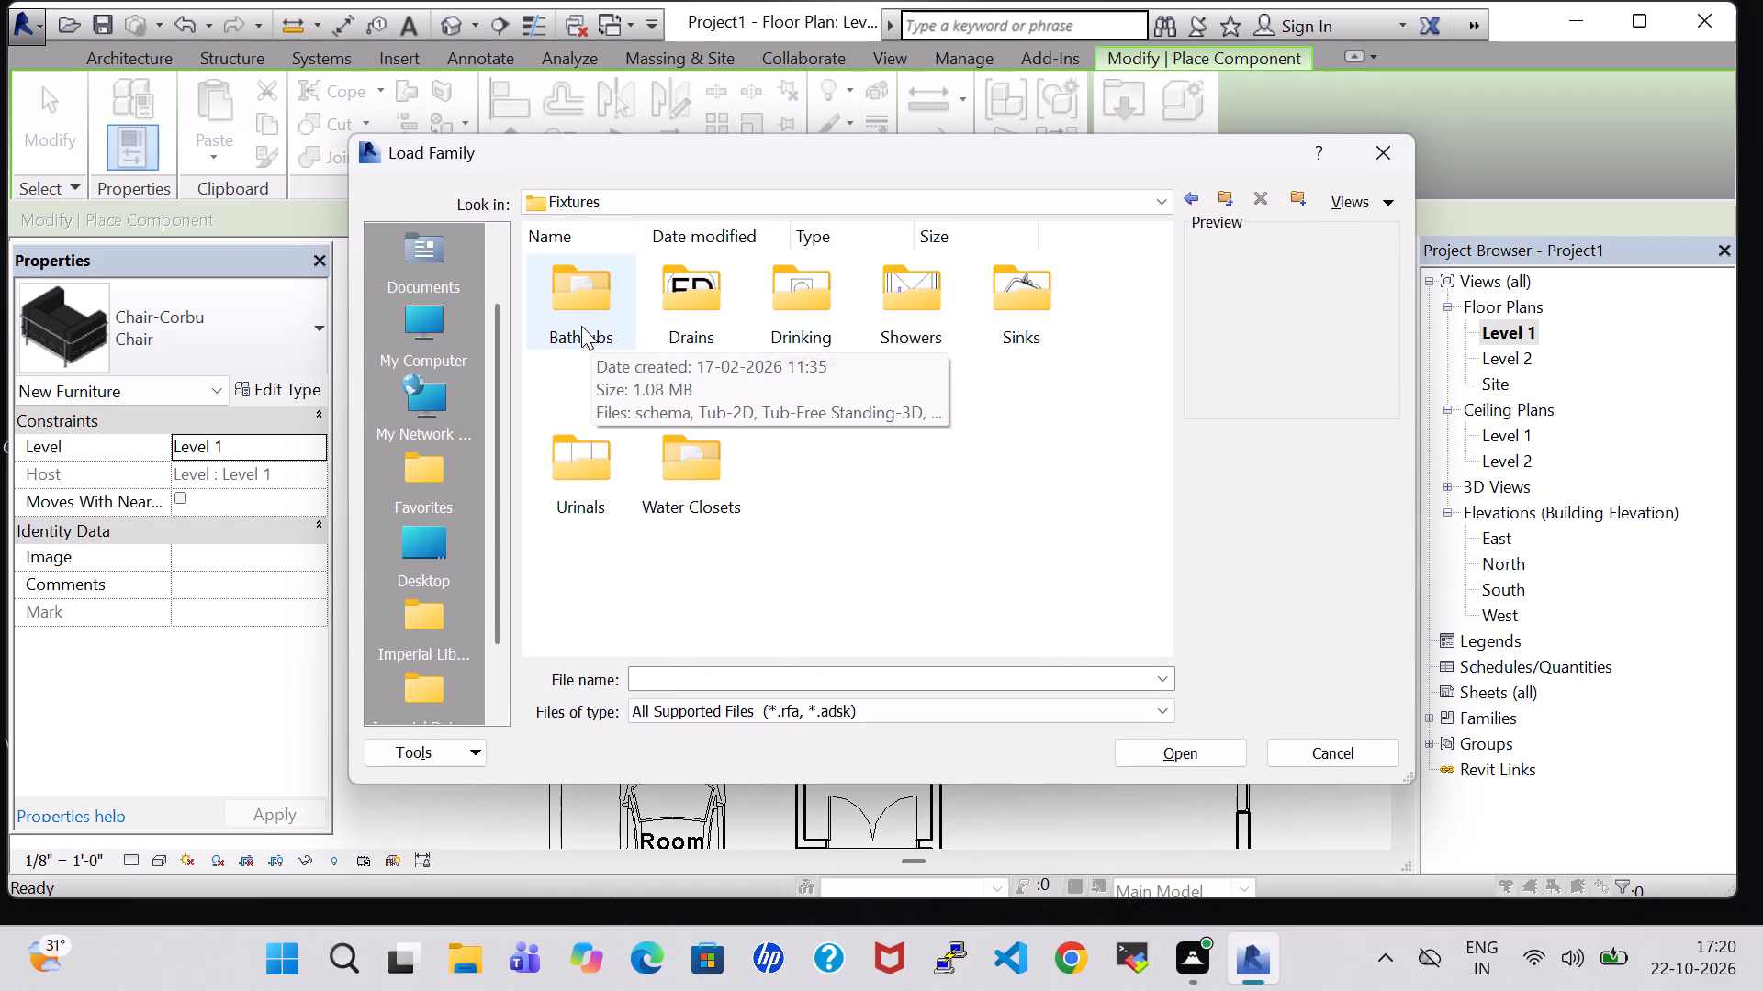
pyautogui.doubleClick(581, 326)
pyautogui.click(715, 296)
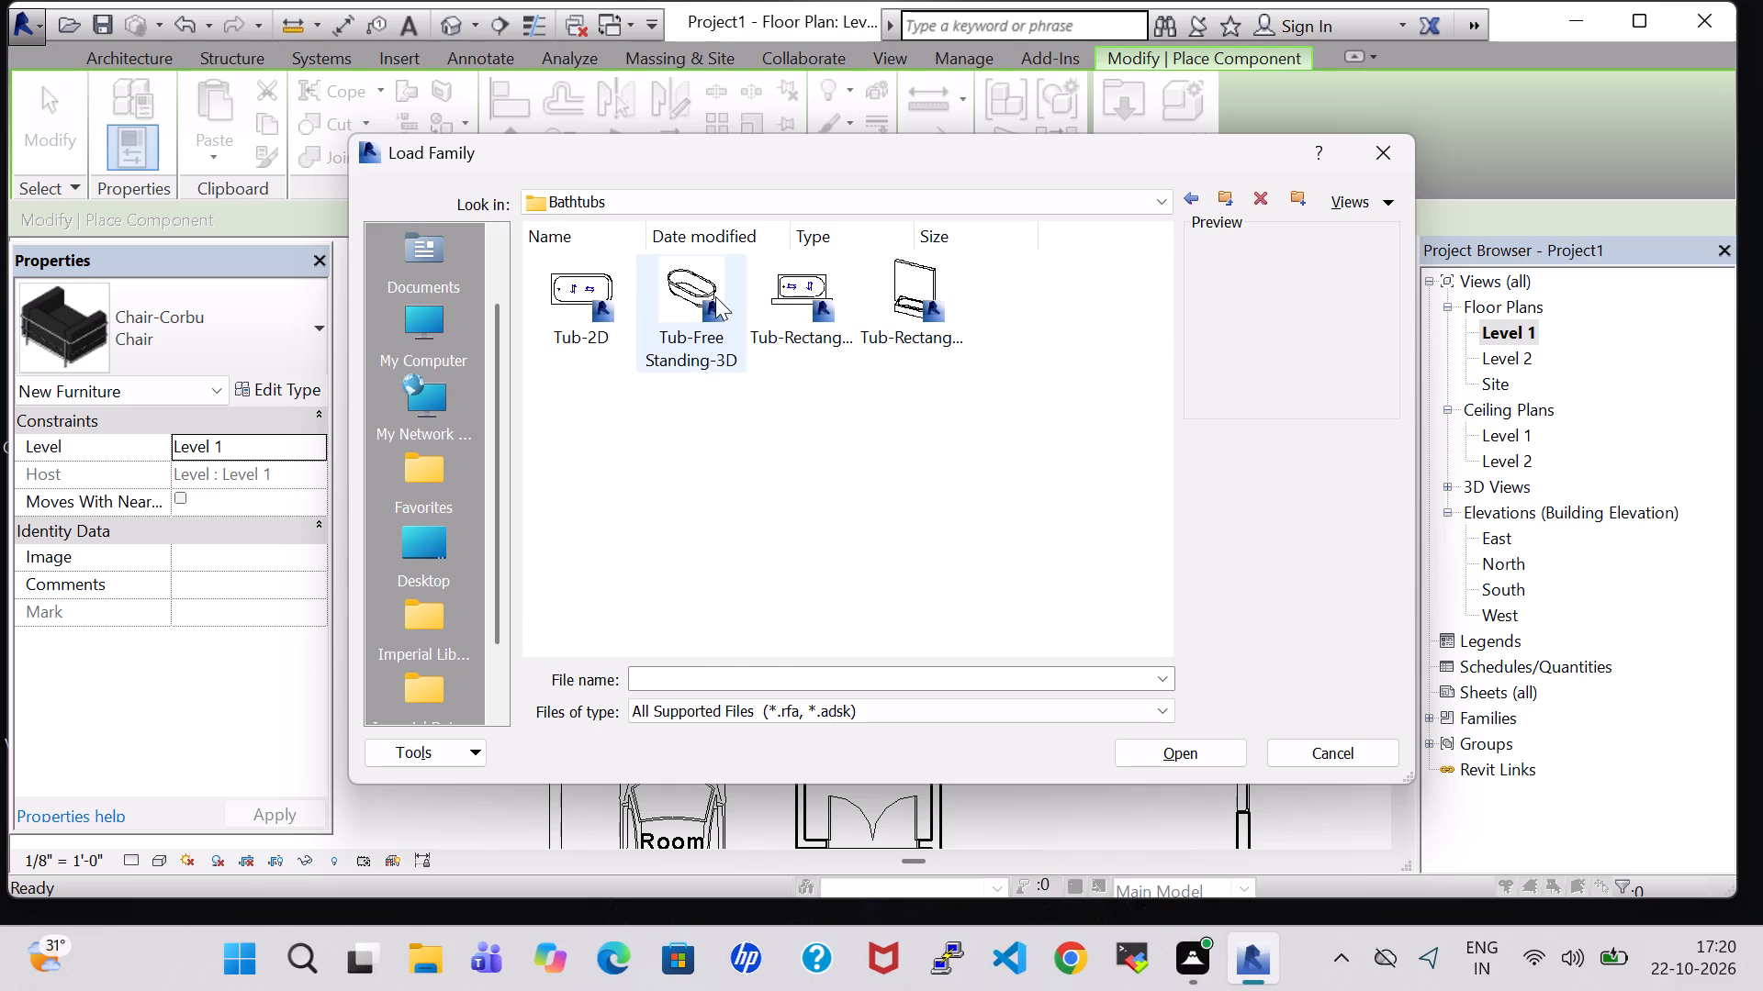
pyautogui.click(1159, 751)
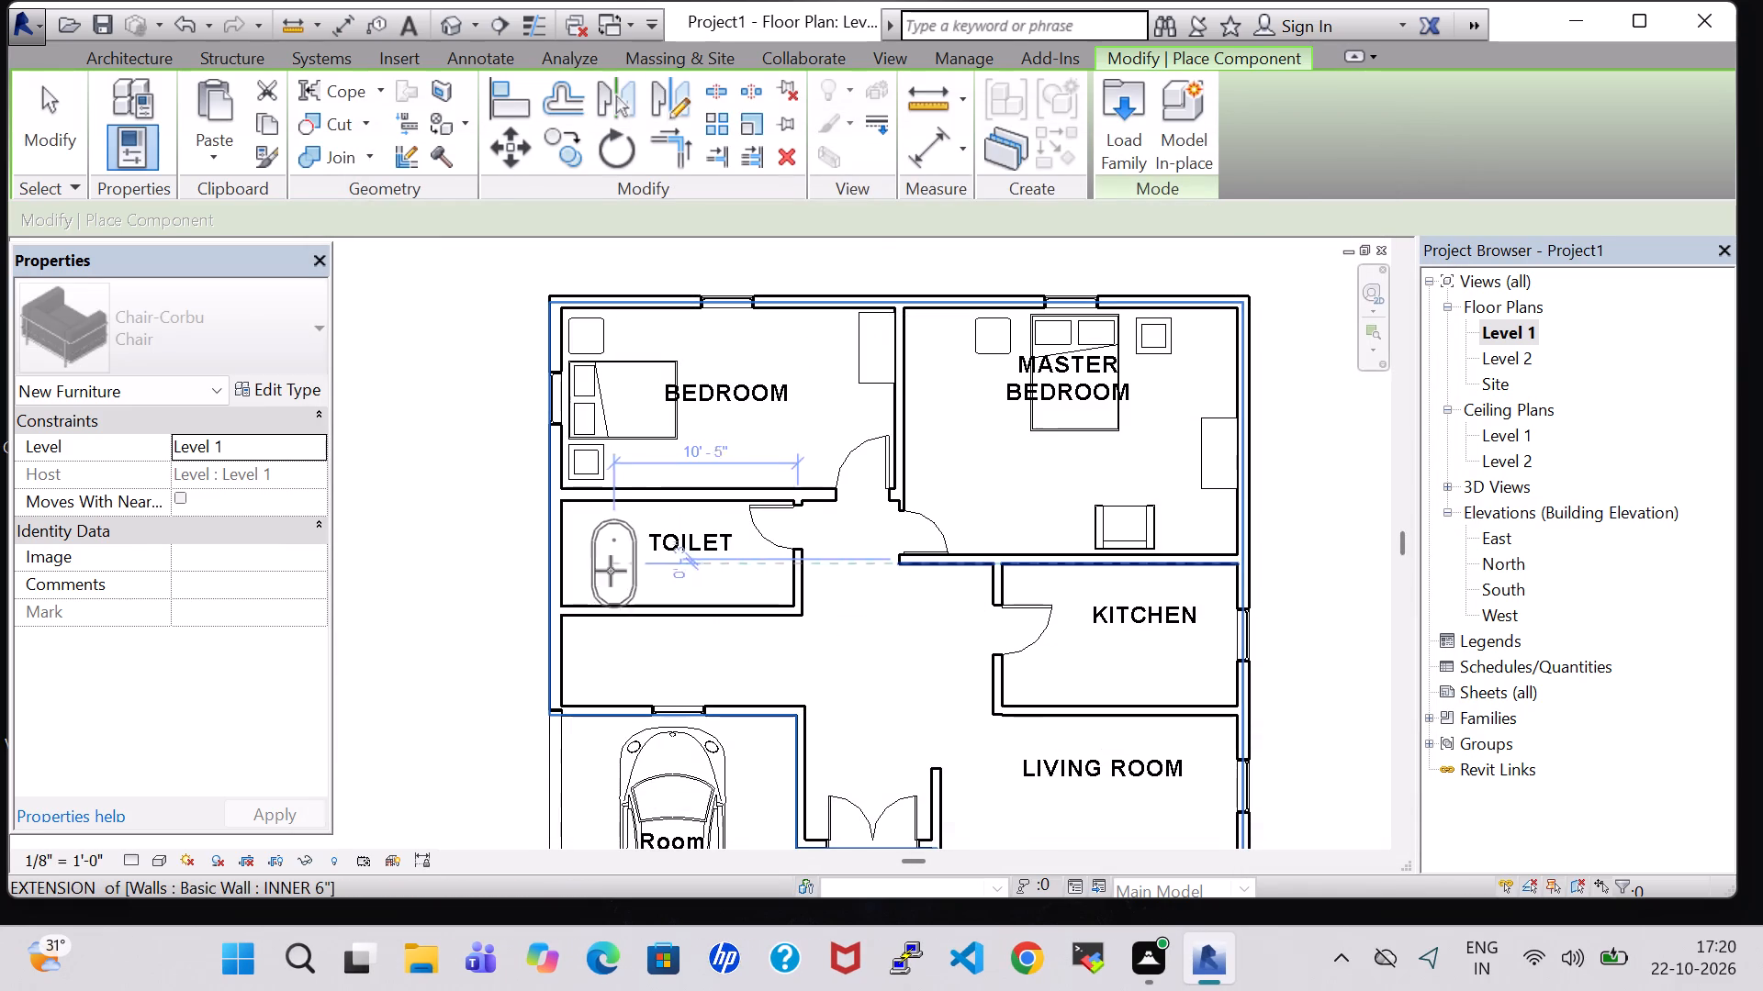
pyautogui.scroll(2, 604, 556)
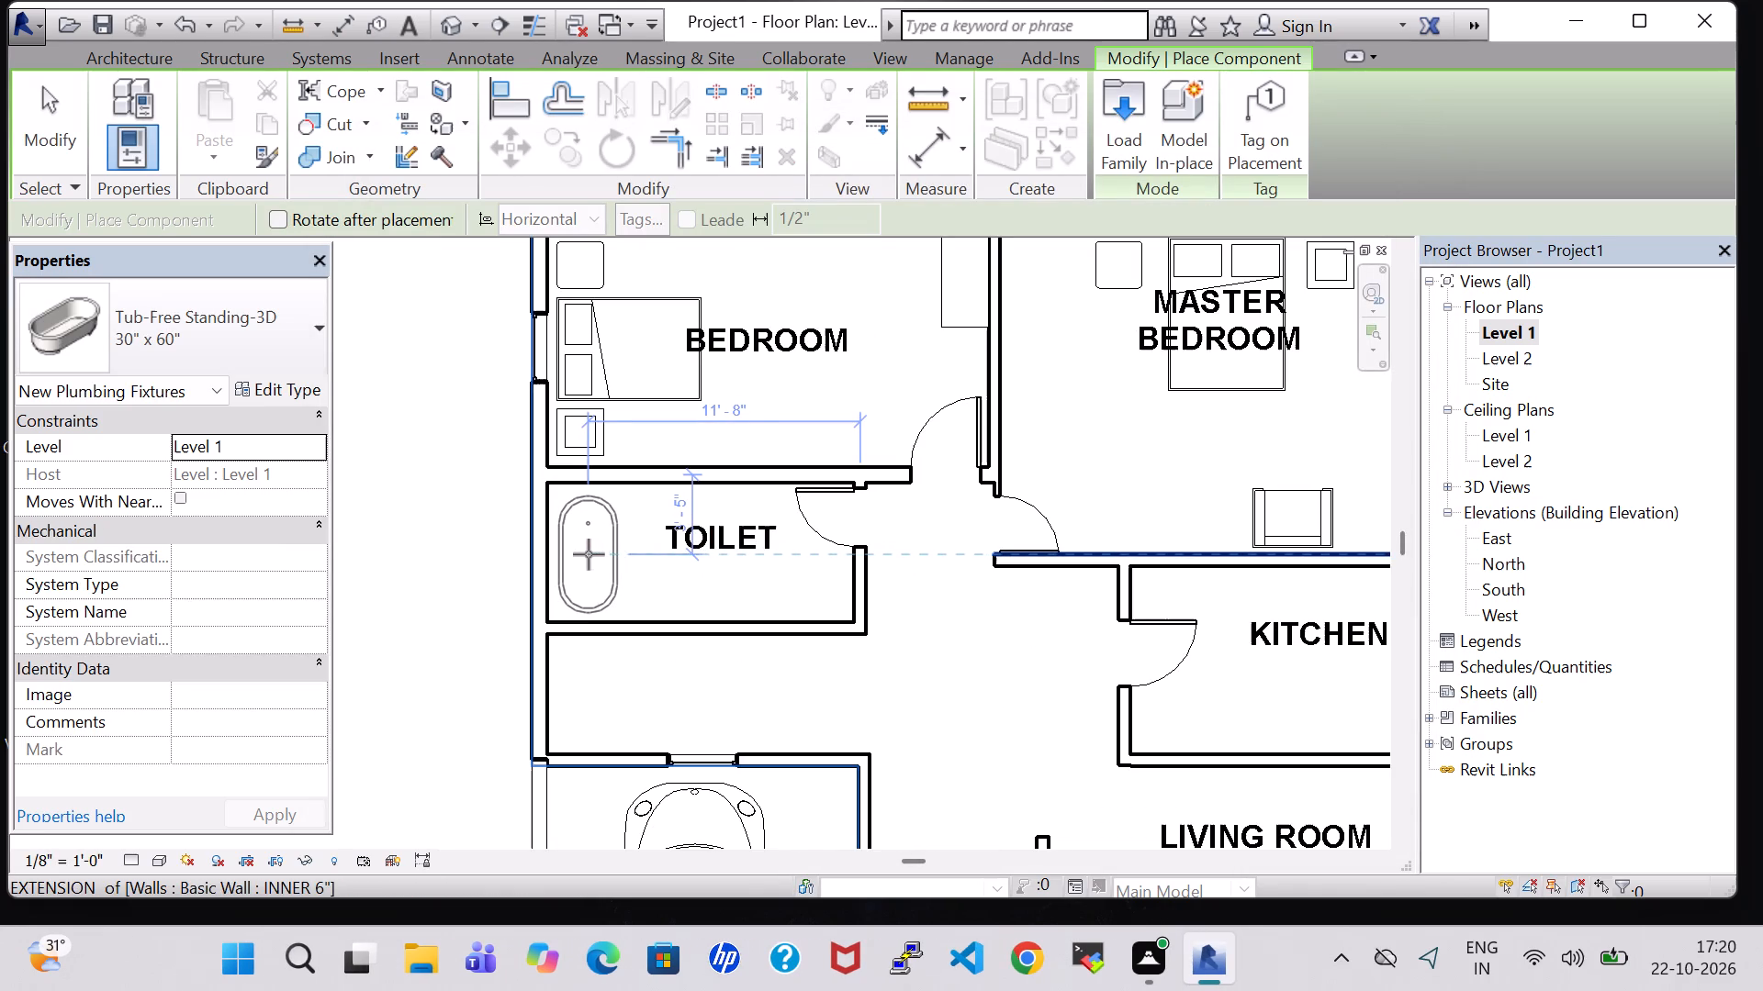
pyautogui.click(587, 554)
pyautogui.press('Escape')
pyautogui.press('Escape')
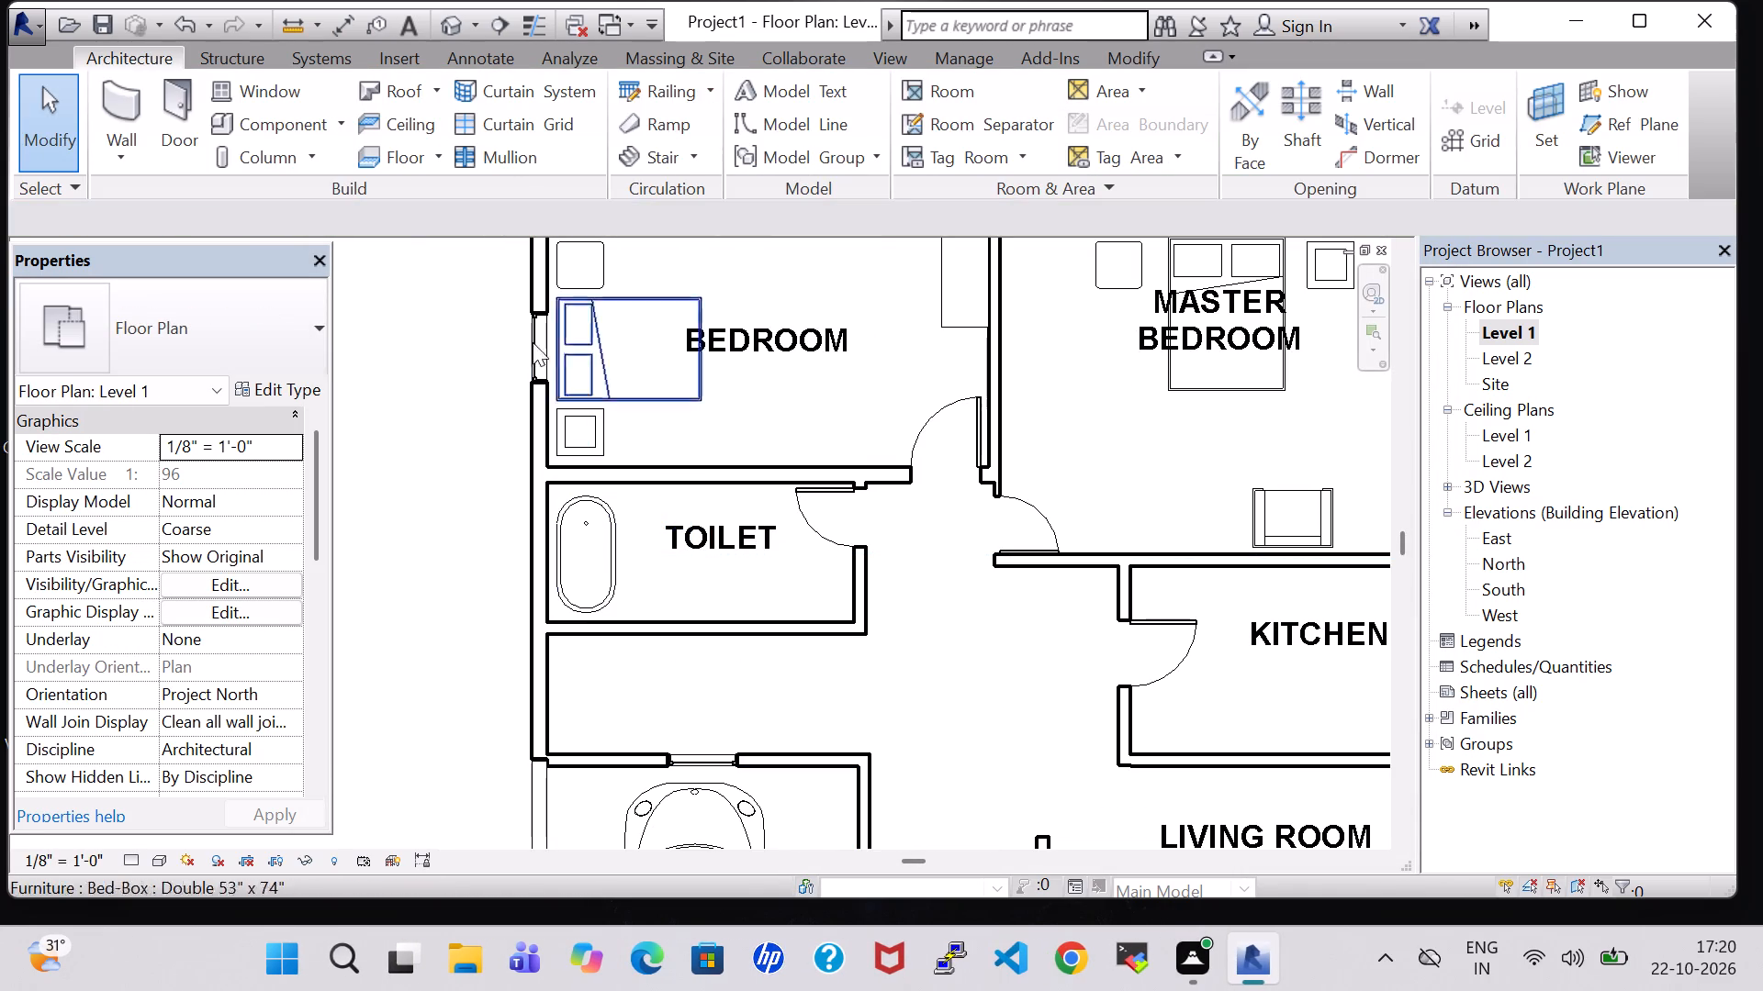
# Load the Sink Vanity-Square plumbing fixture and place a 20" x 18" one against the Toilet's Bedroom-side wall, beside the door.
pyautogui.click(283, 123)
pyautogui.click(1129, 123)
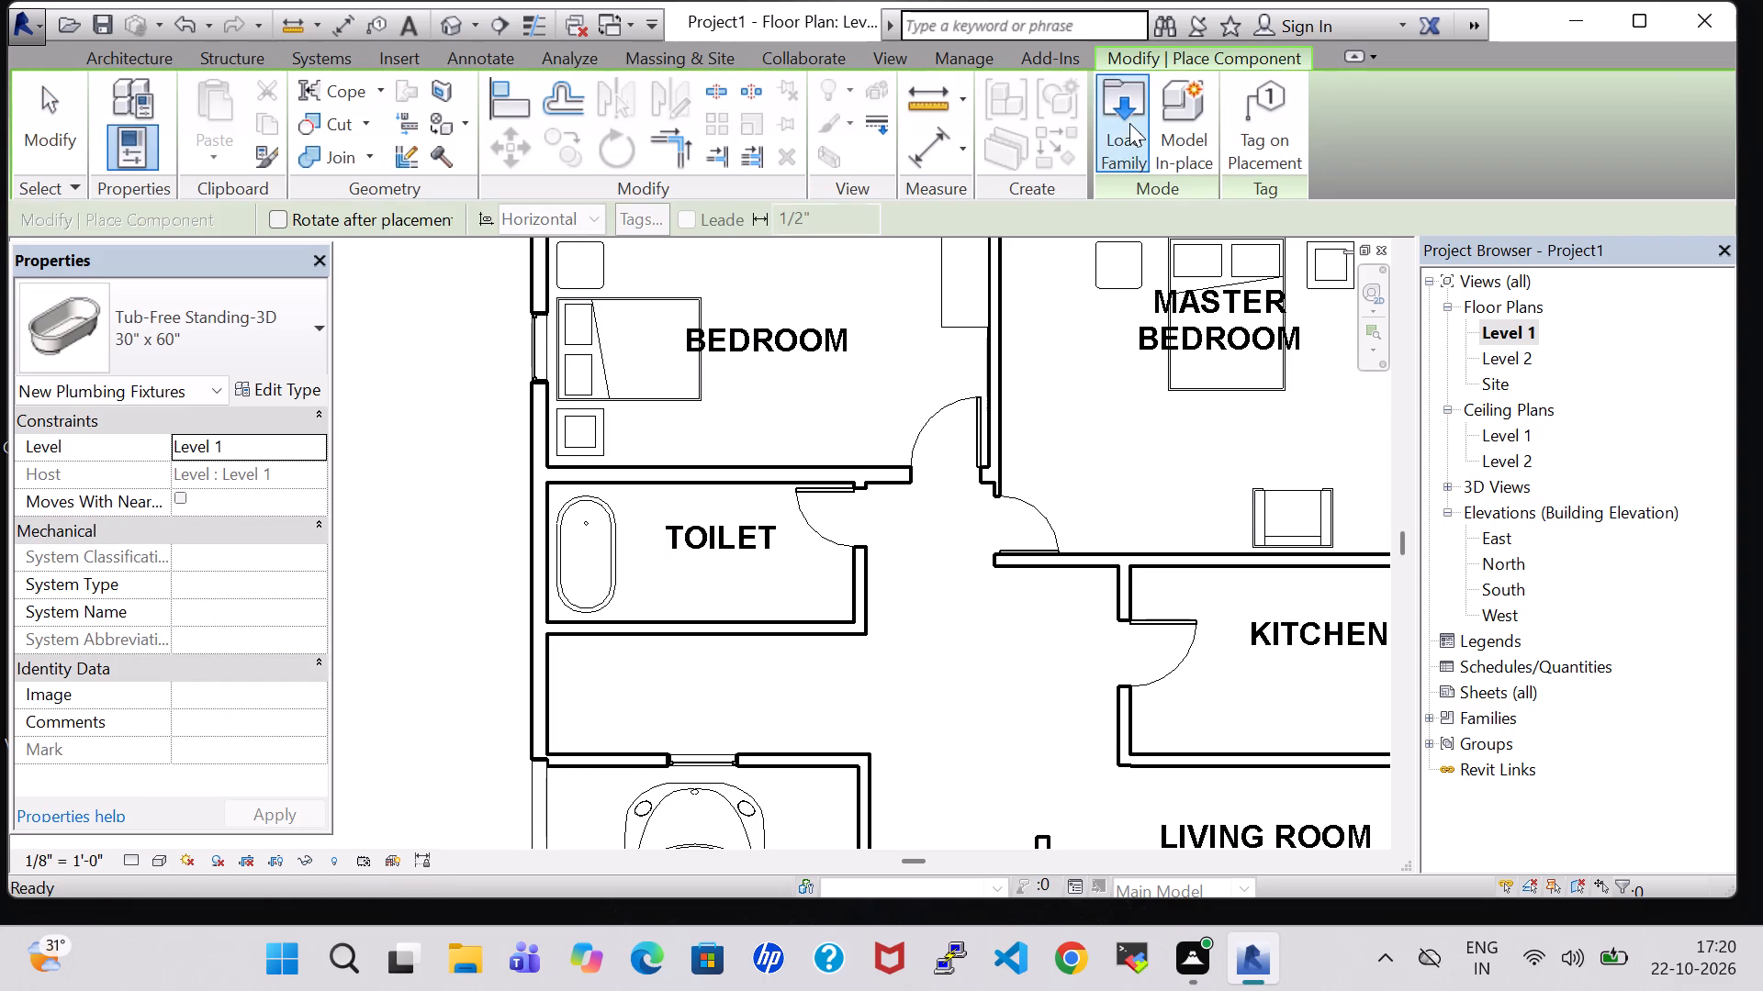
pyautogui.click(1044, 602)
pyautogui.press('p')
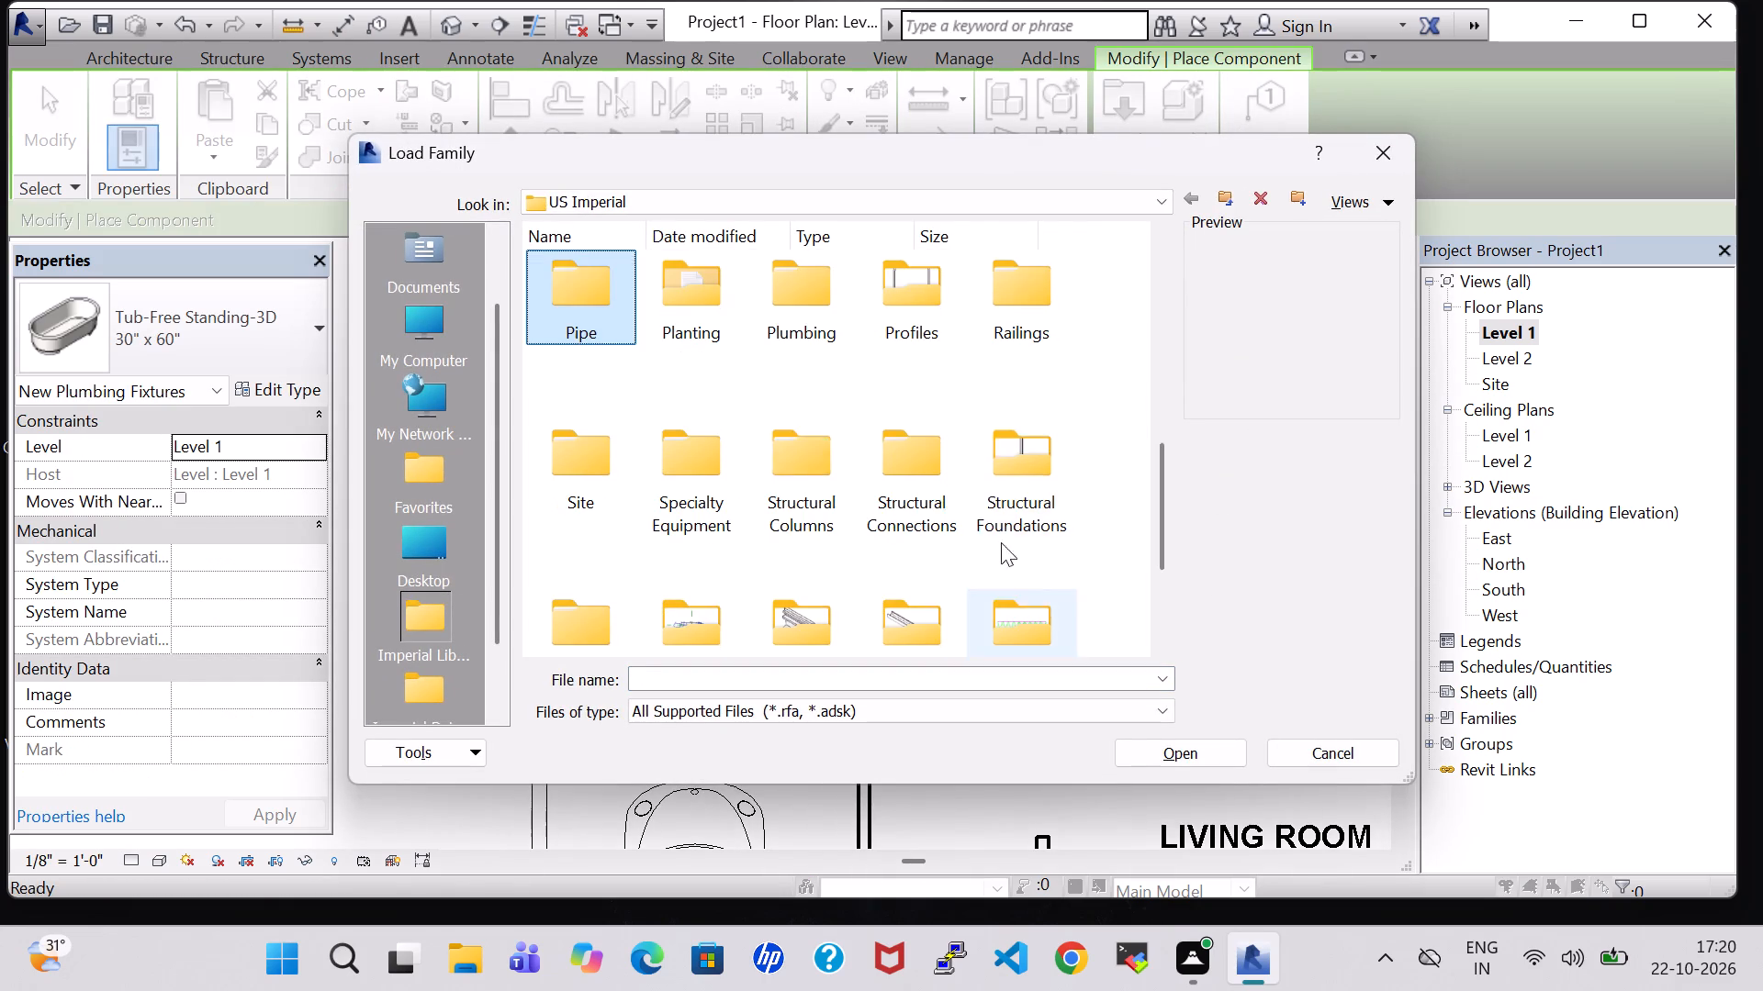
pyautogui.doubleClick(786, 315)
pyautogui.doubleClick(545, 299)
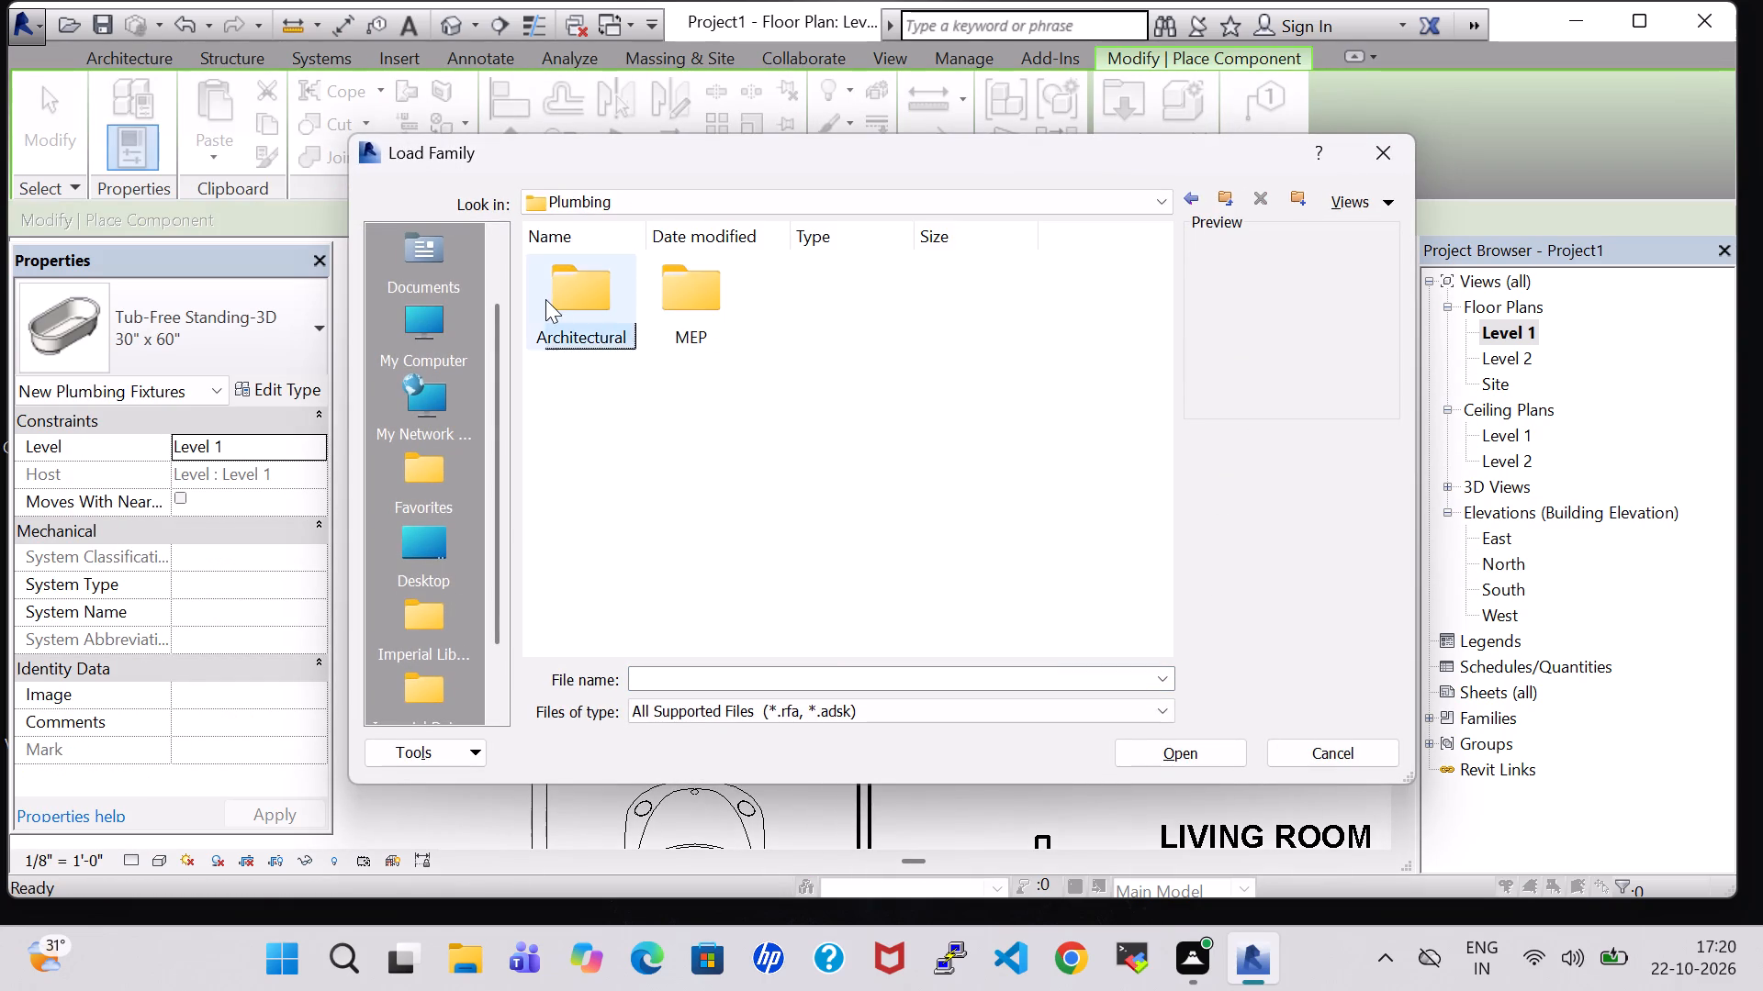
pyautogui.doubleClick(671, 300)
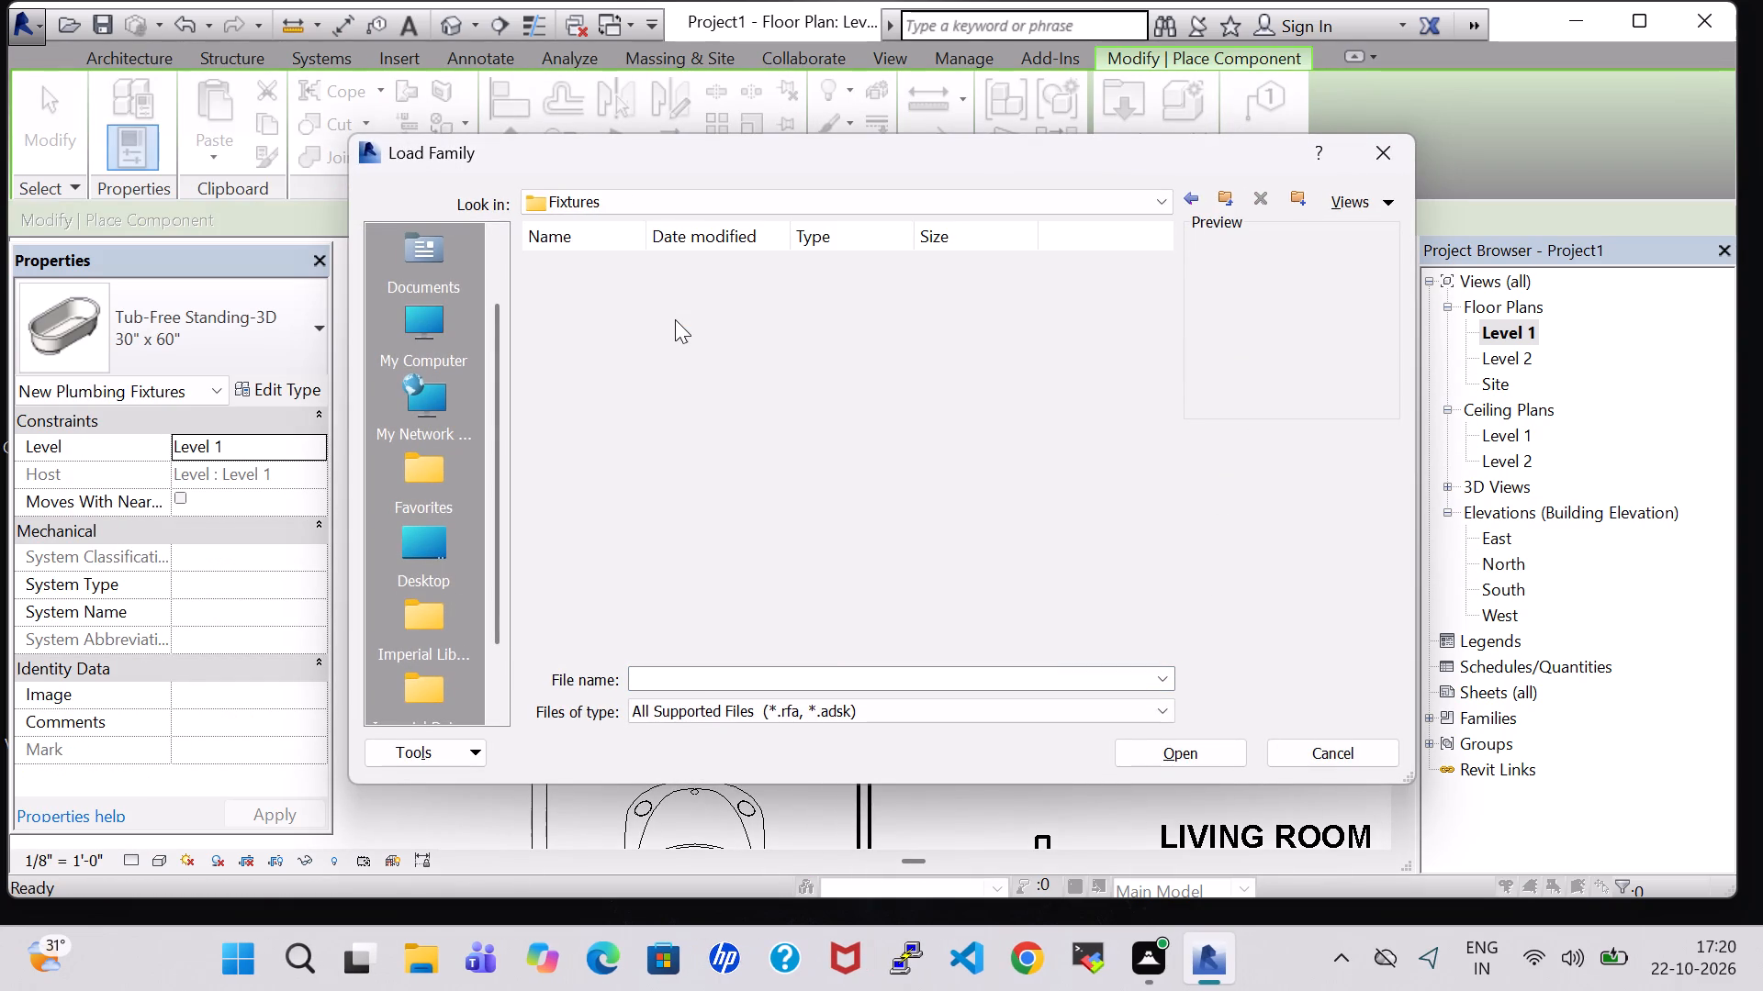
pyautogui.doubleClick(998, 328)
pyautogui.doubleClick(1005, 327)
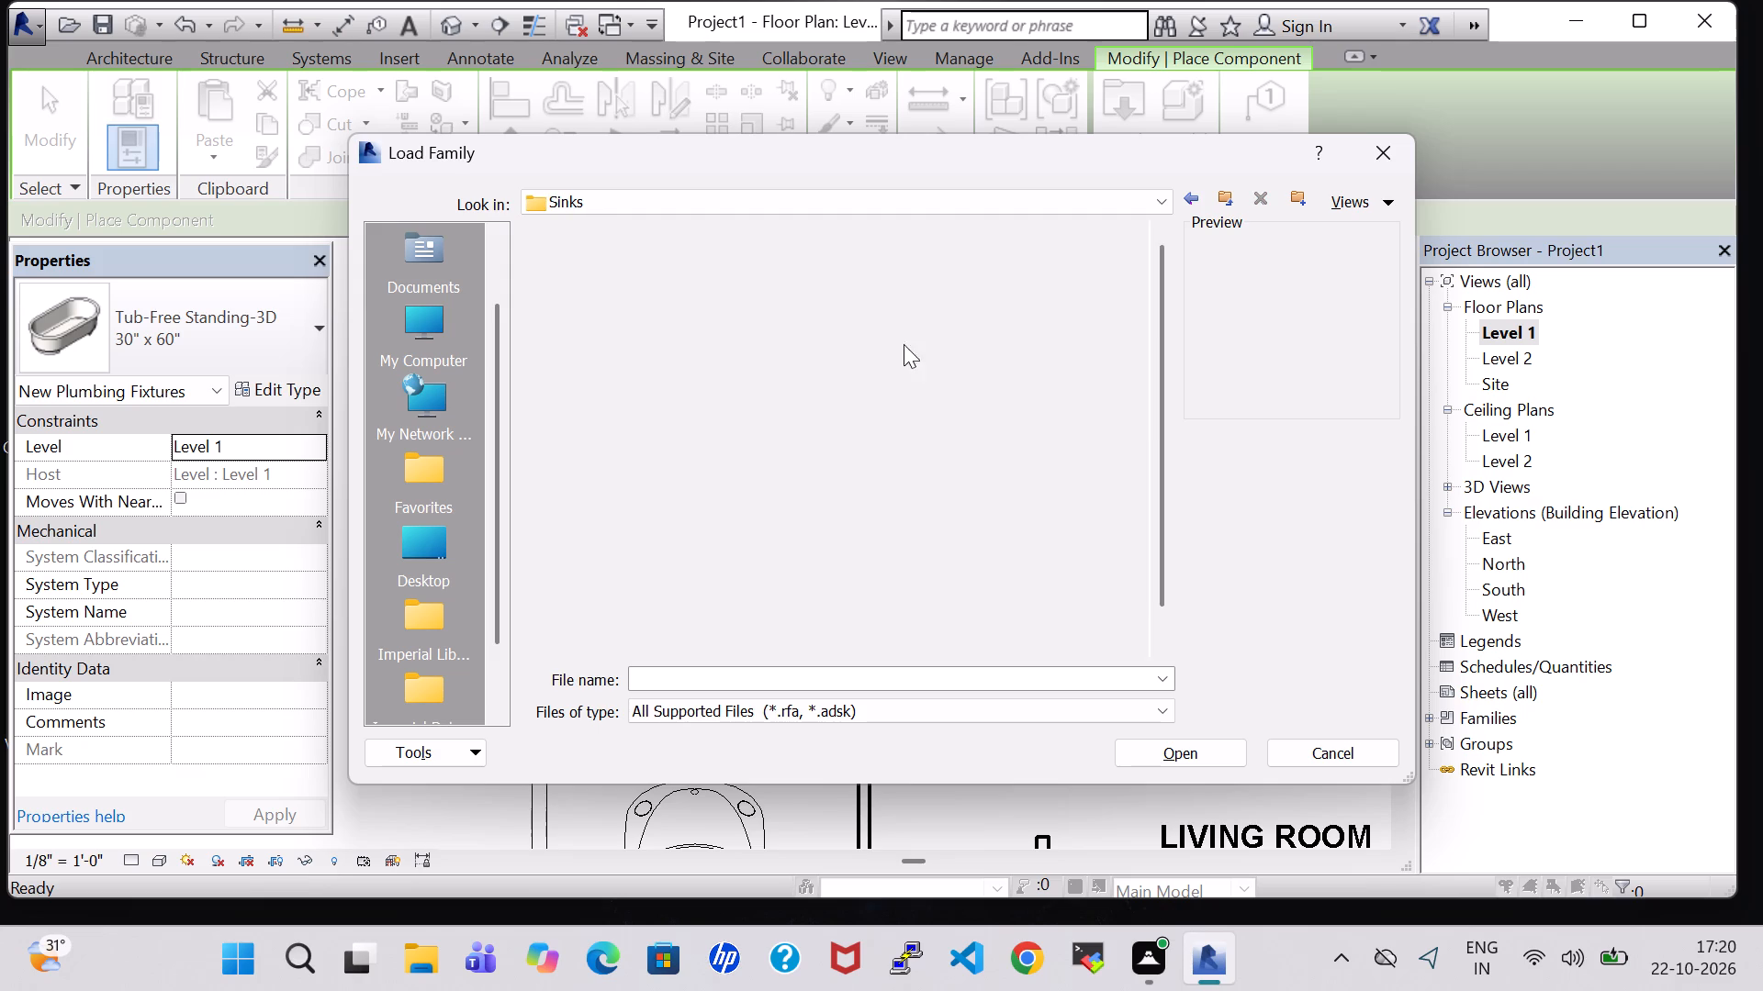
pyautogui.click(606, 433)
pyautogui.click(1210, 755)
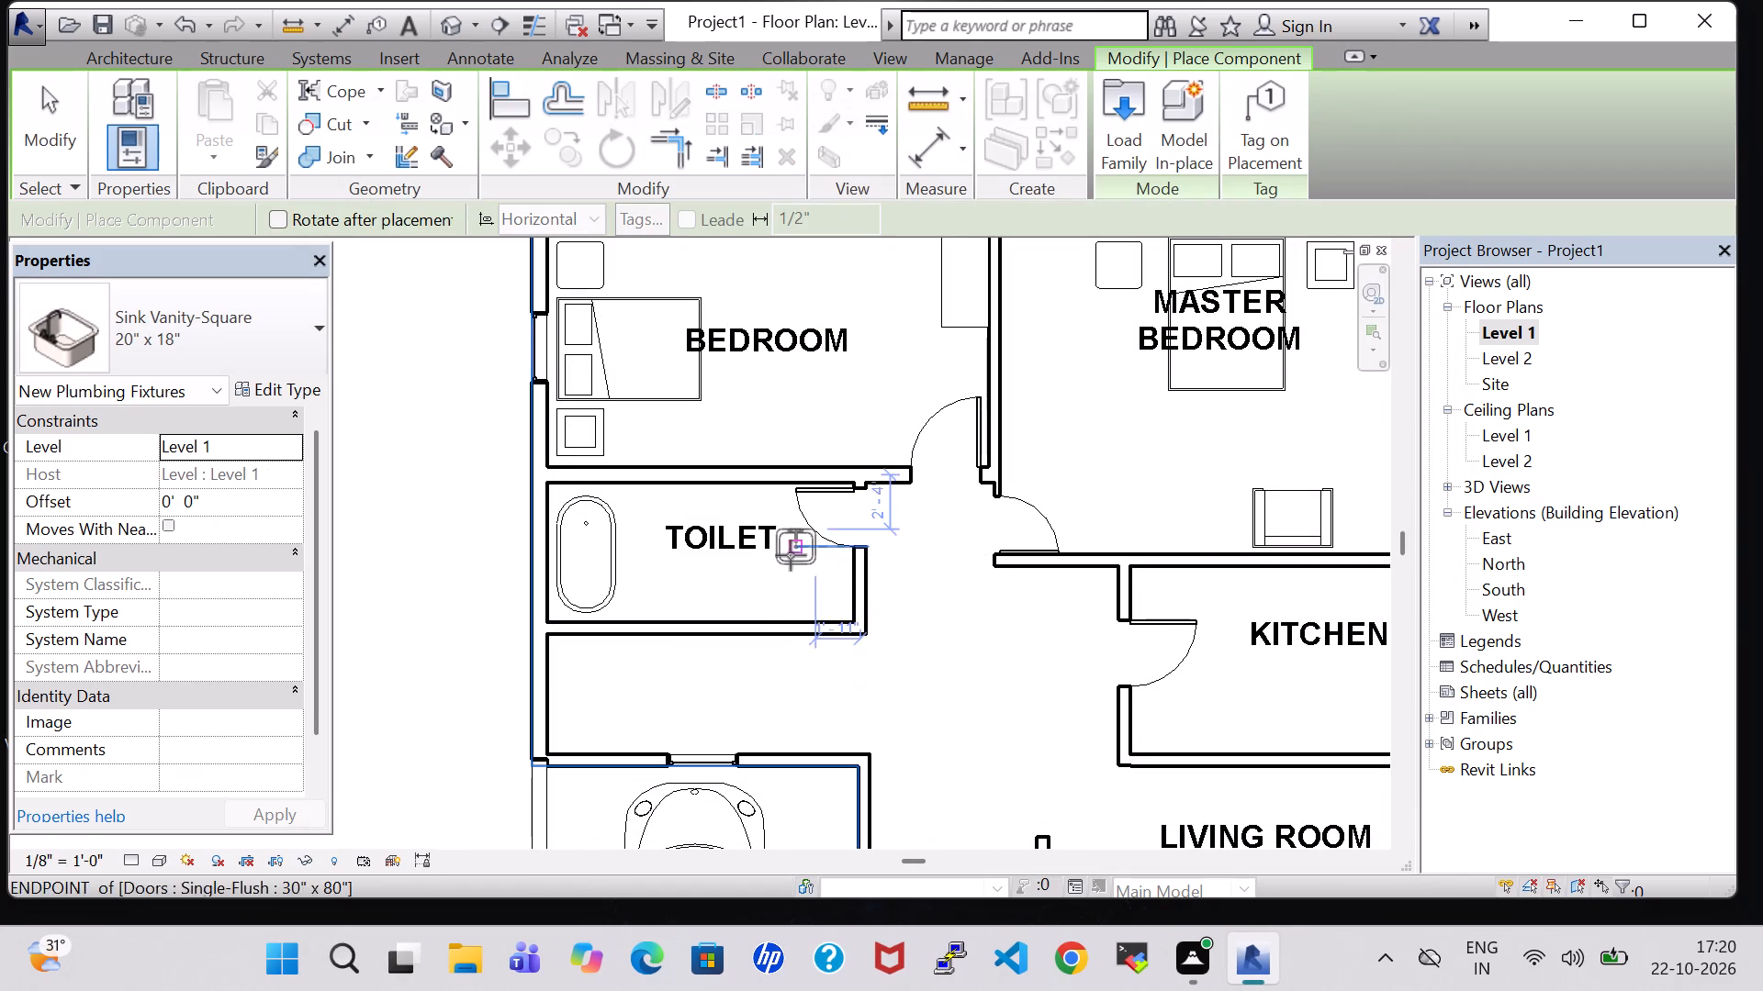
pyautogui.click(768, 511)
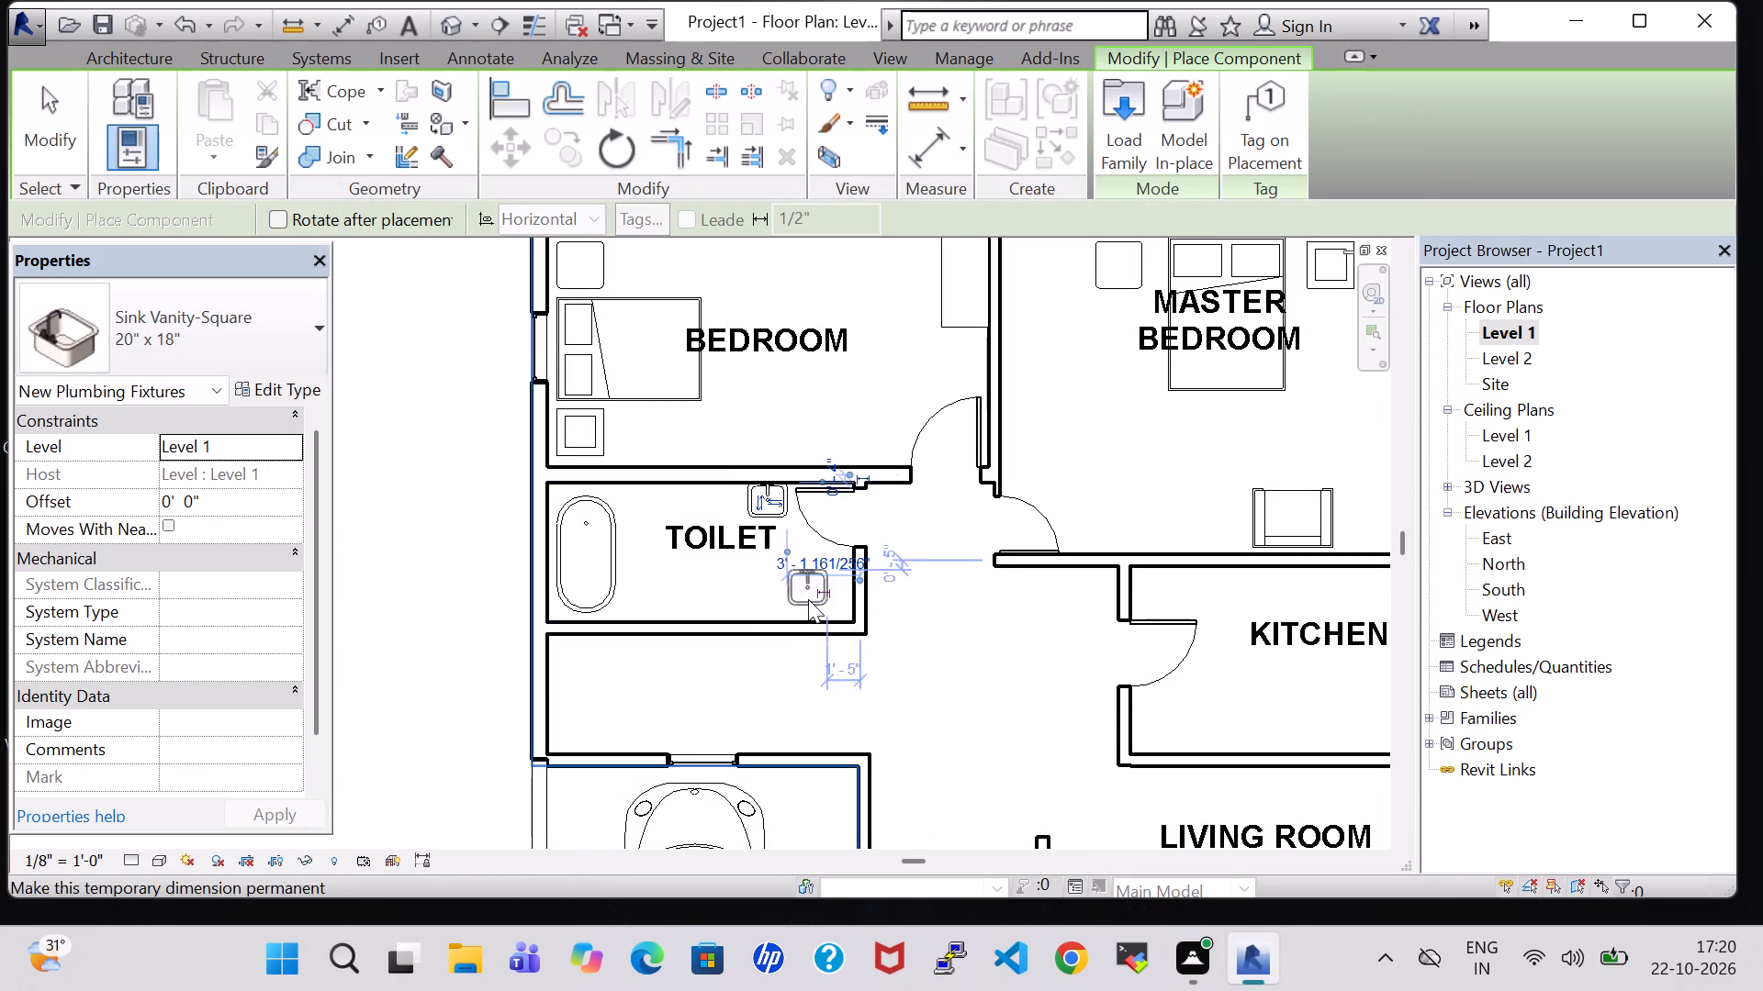
pyautogui.press('Escape')
pyautogui.press('Escape')
# Load the Toilet-Domestic-3D family and place one against the Toilet wall opposite the Bedroom, beside the bathtub, about 5' 10" from the outer wall.
pyautogui.click(289, 118)
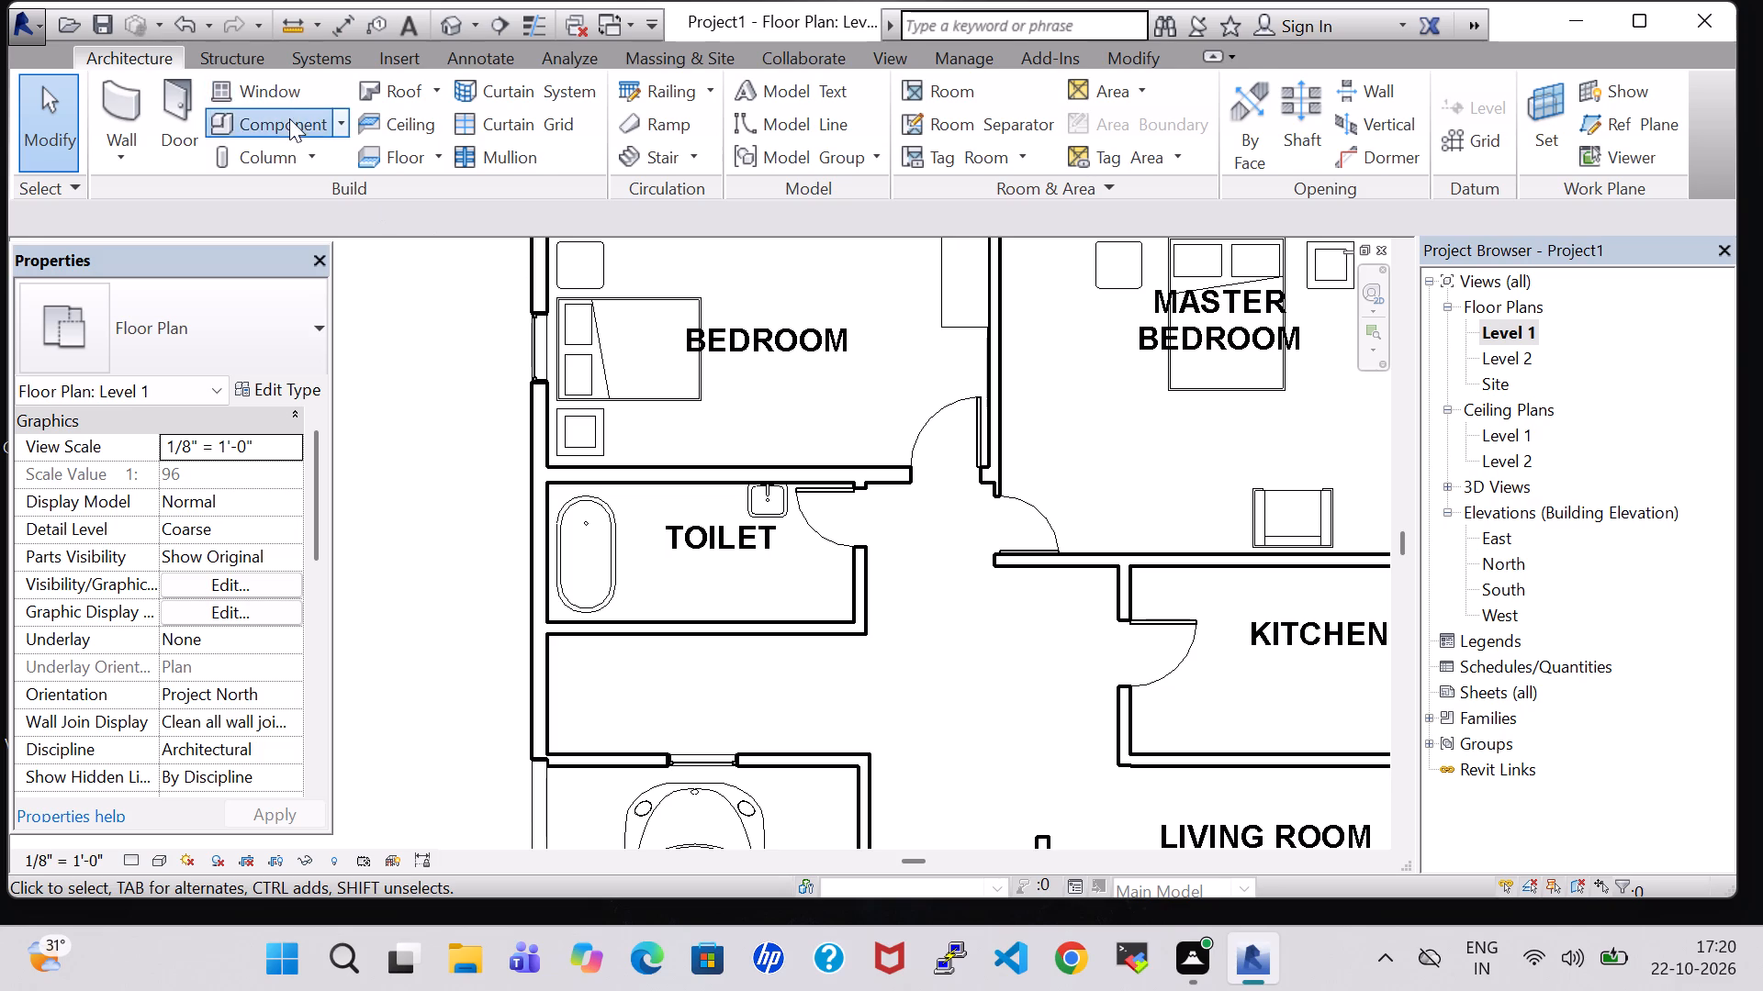
pyautogui.click(1147, 128)
pyautogui.click(1014, 641)
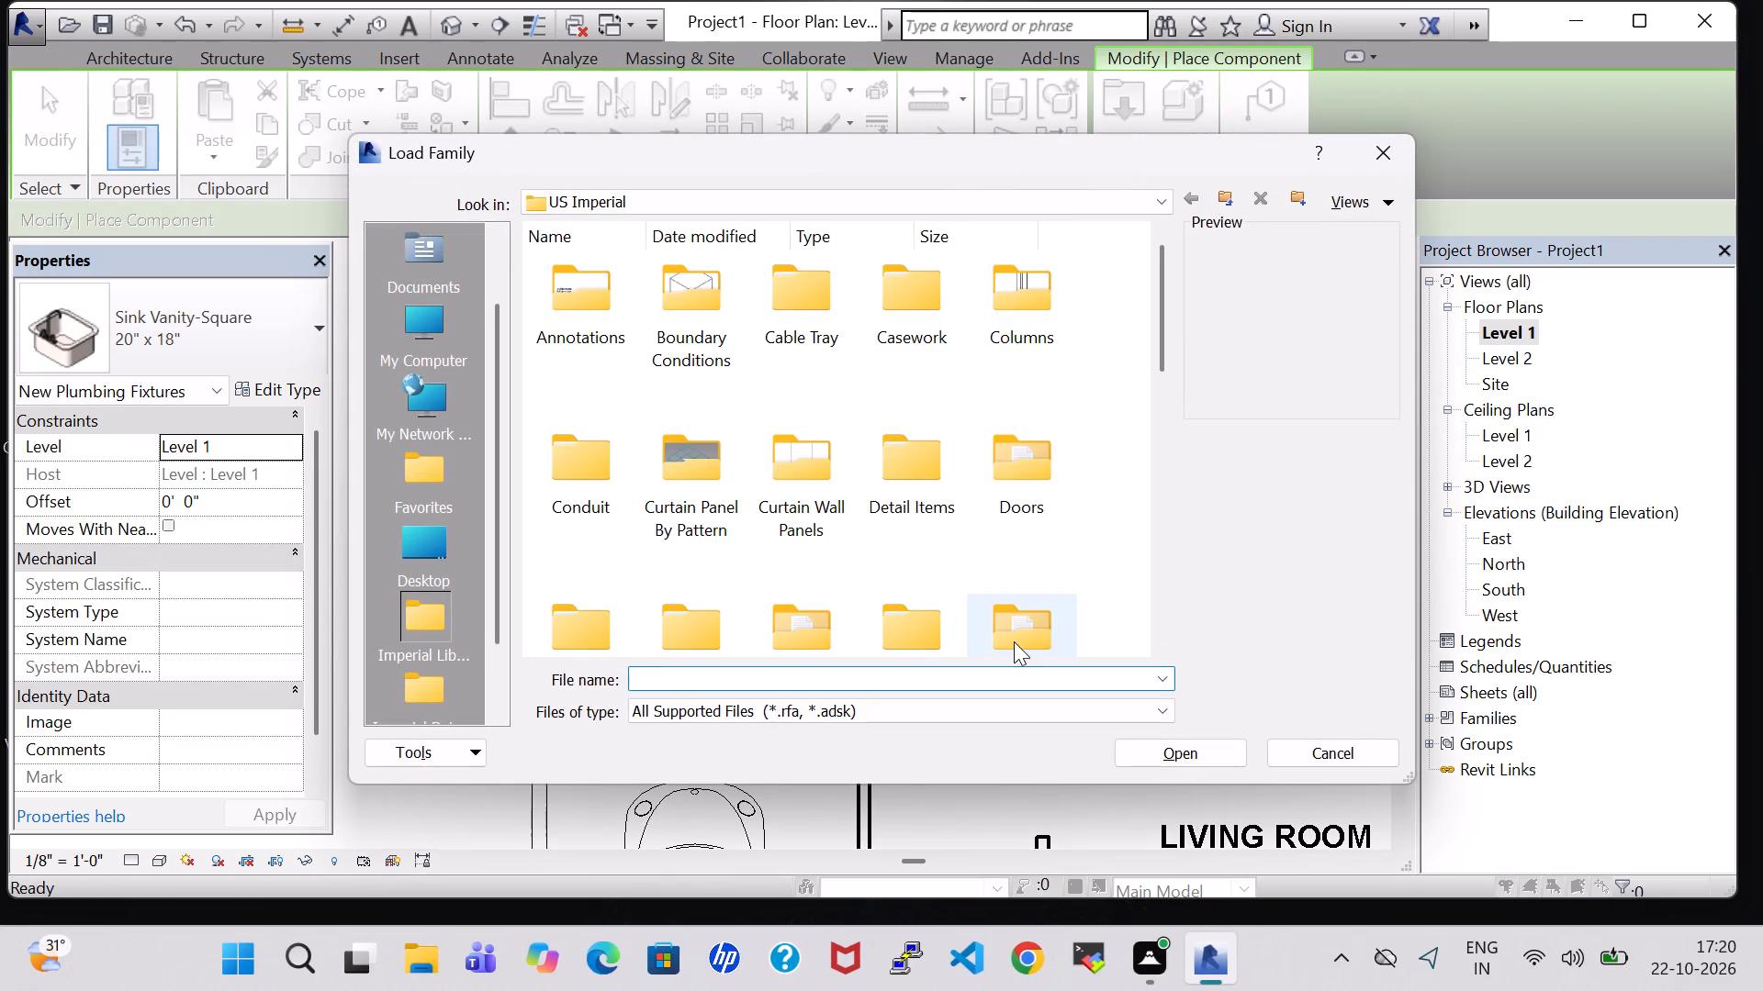
pyautogui.press('p')
pyautogui.doubleClick(790, 328)
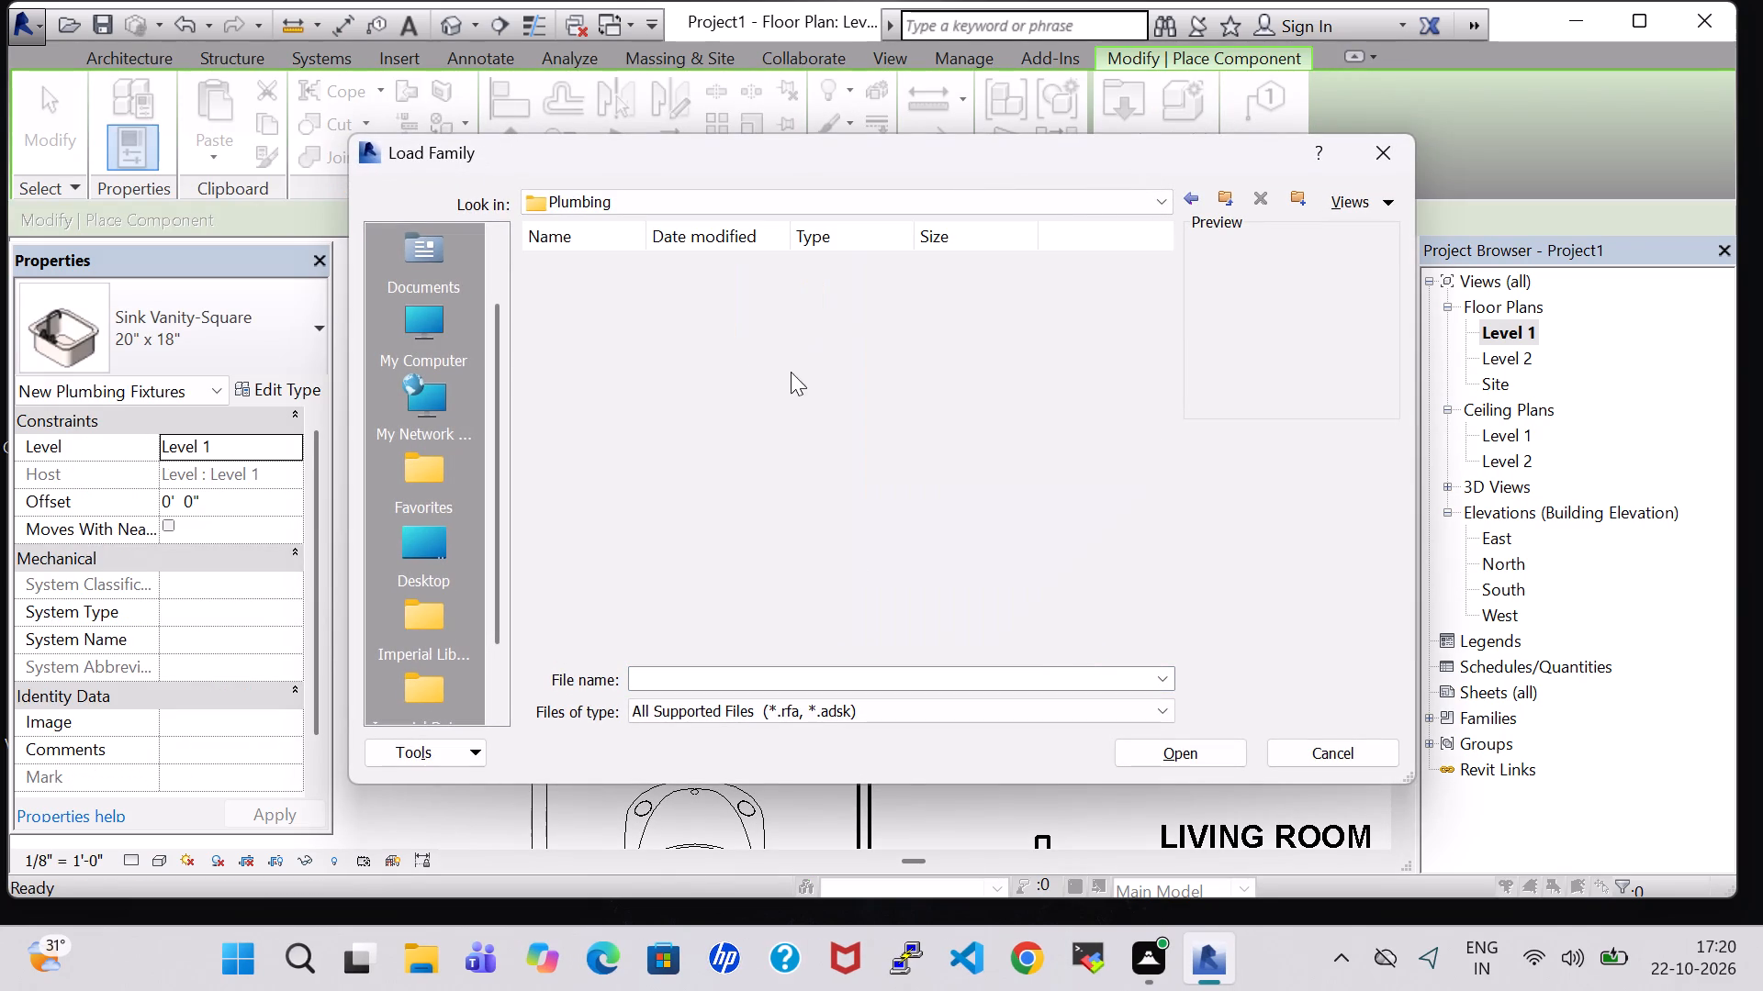
pyautogui.click(642, 315)
pyautogui.doubleClick(613, 306)
pyautogui.doubleClick(657, 304)
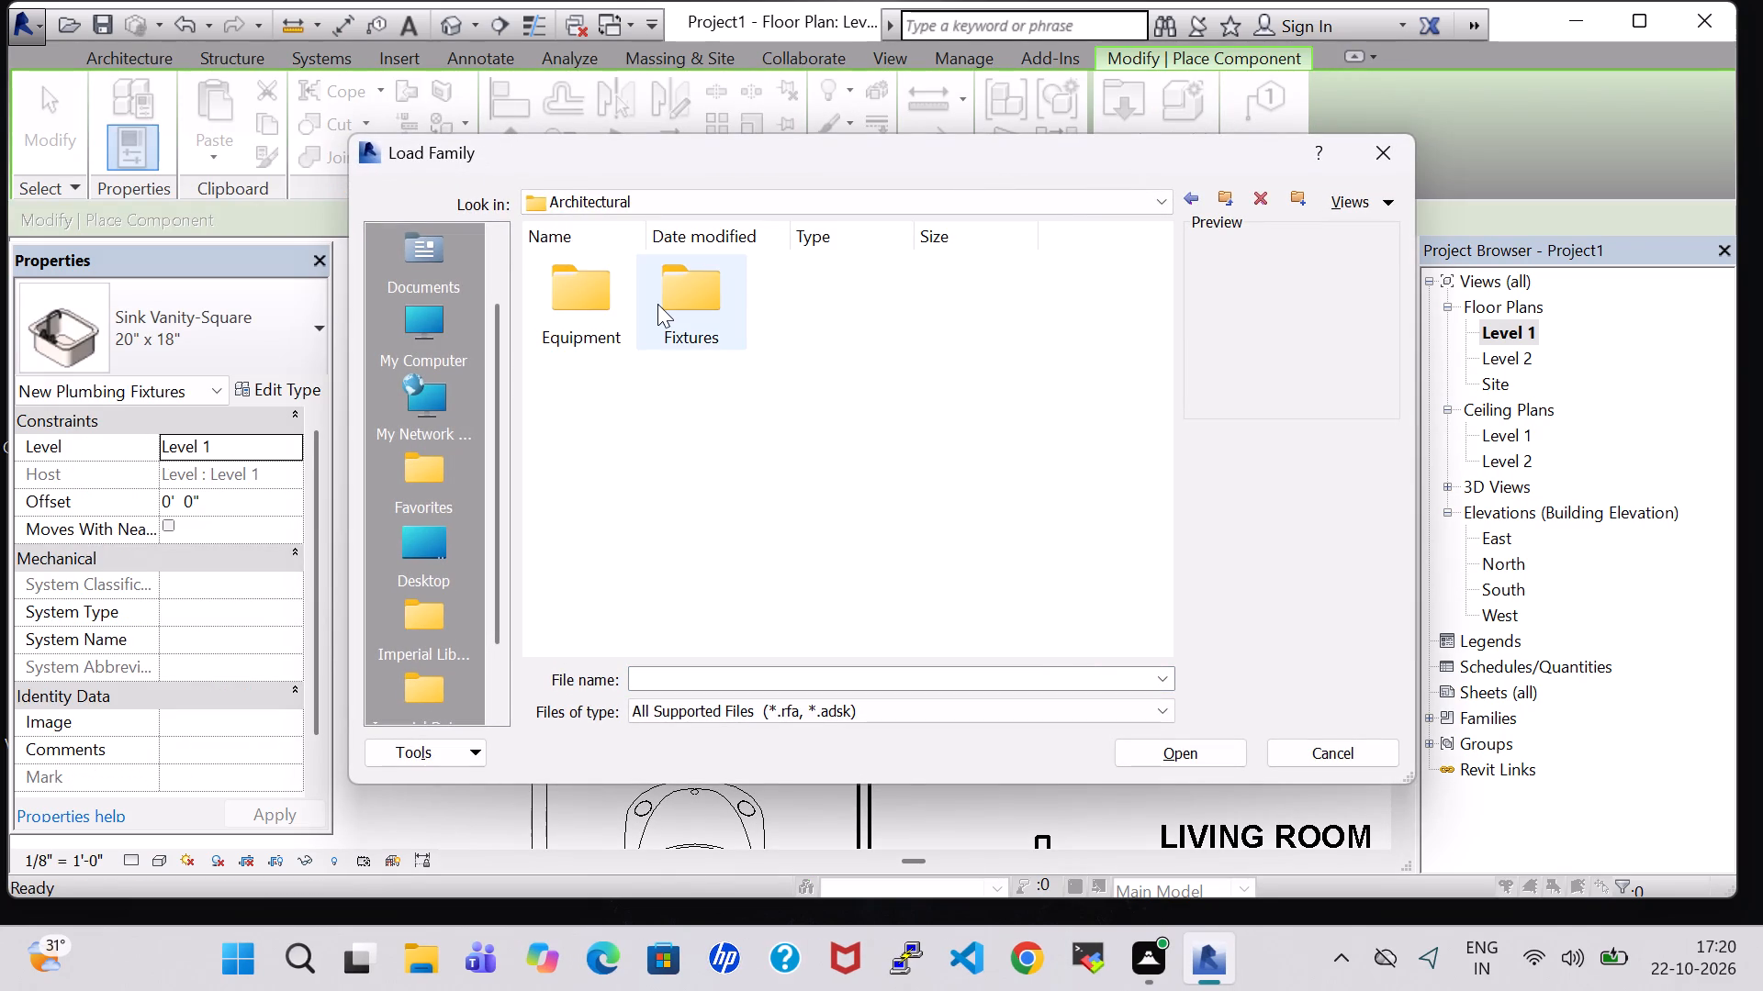
pyautogui.doubleClick(713, 457)
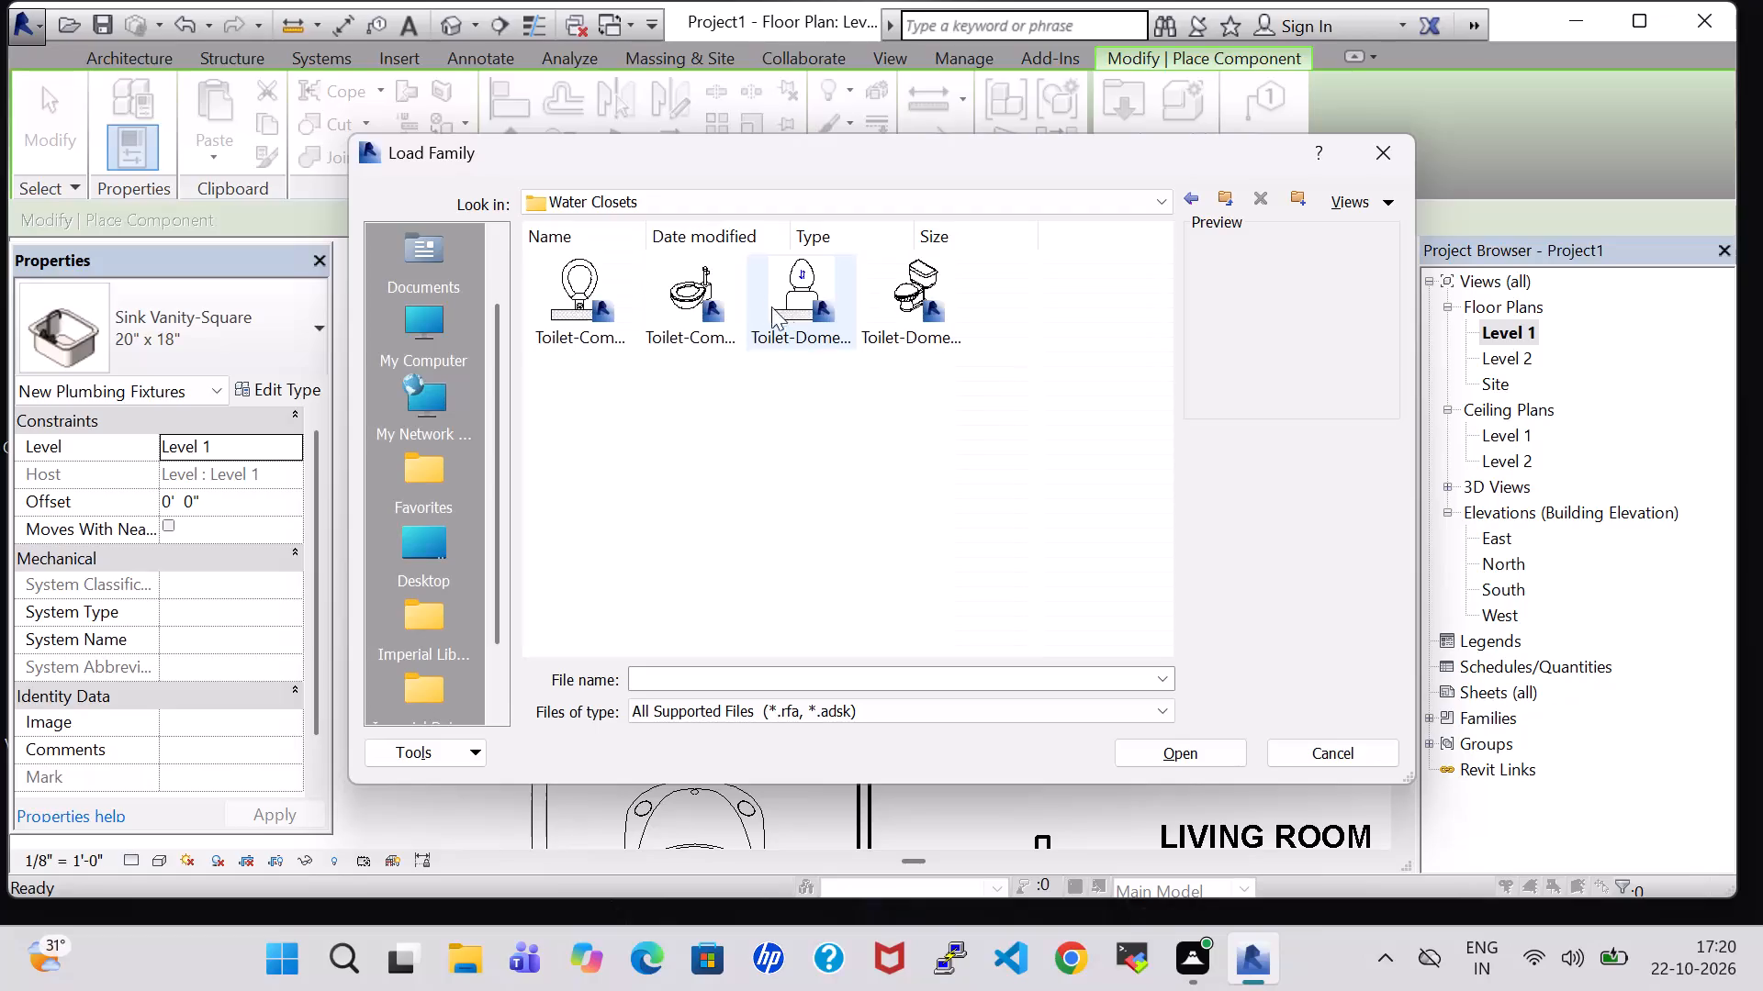
pyautogui.click(912, 305)
pyautogui.click(1200, 754)
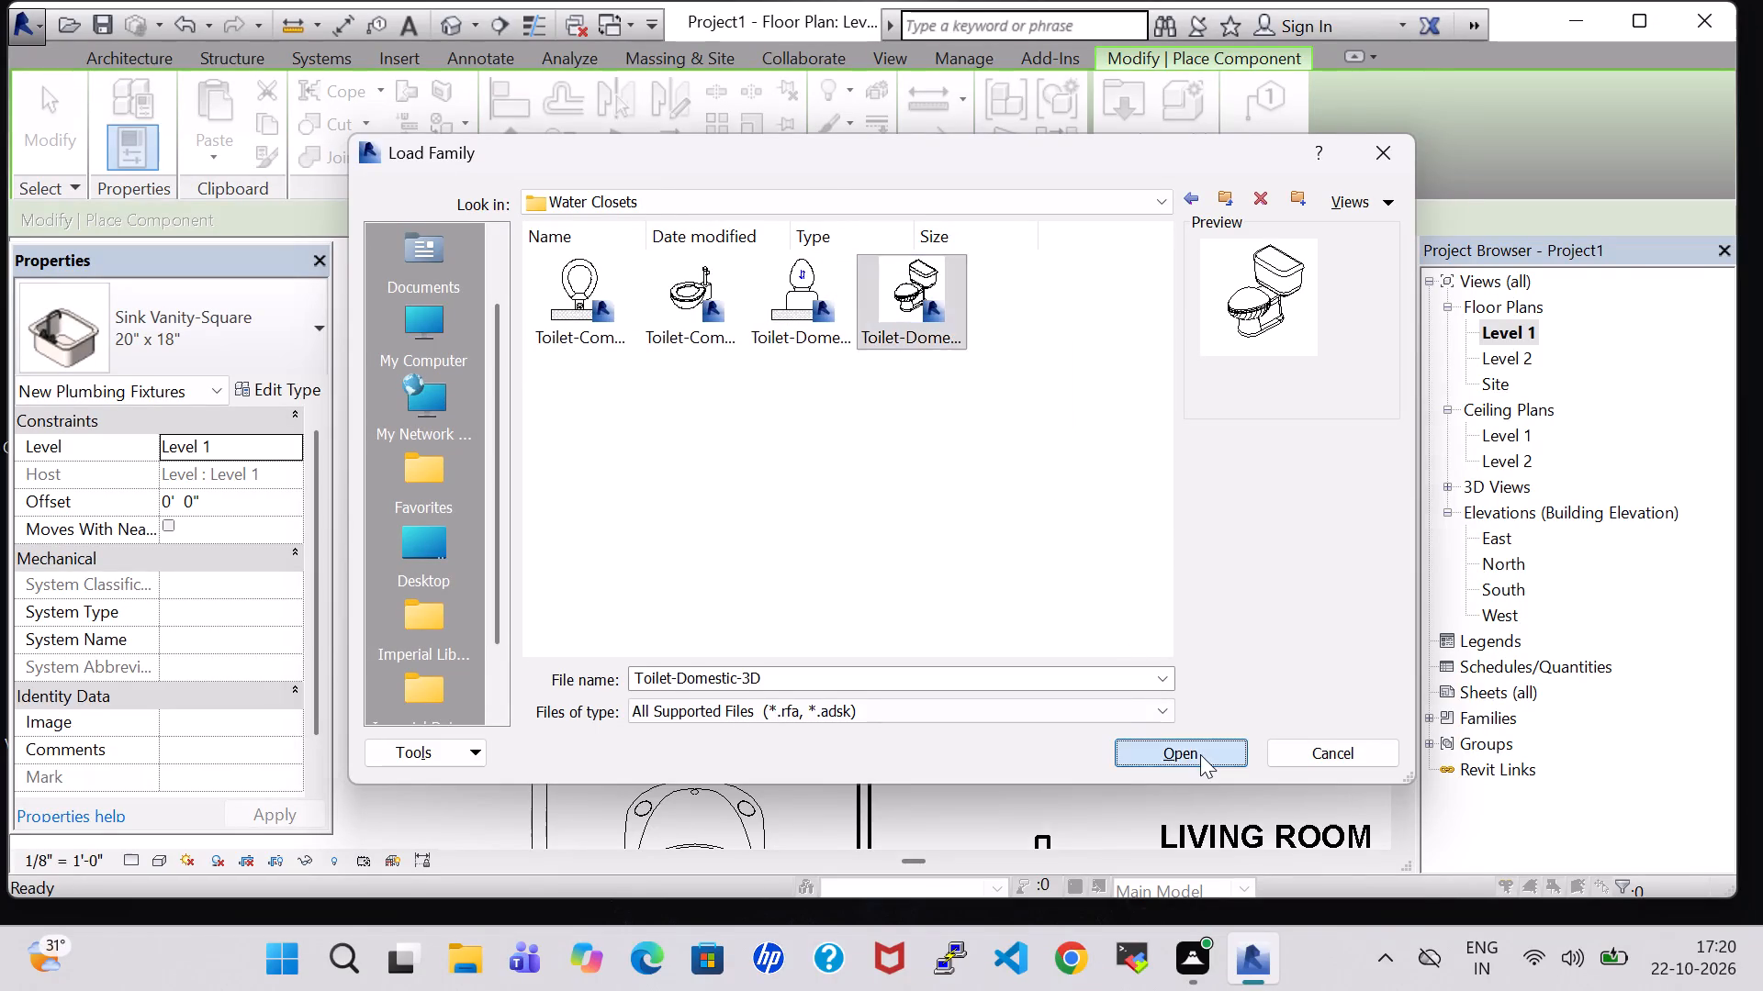
pyautogui.press('space')
pyautogui.press('space')
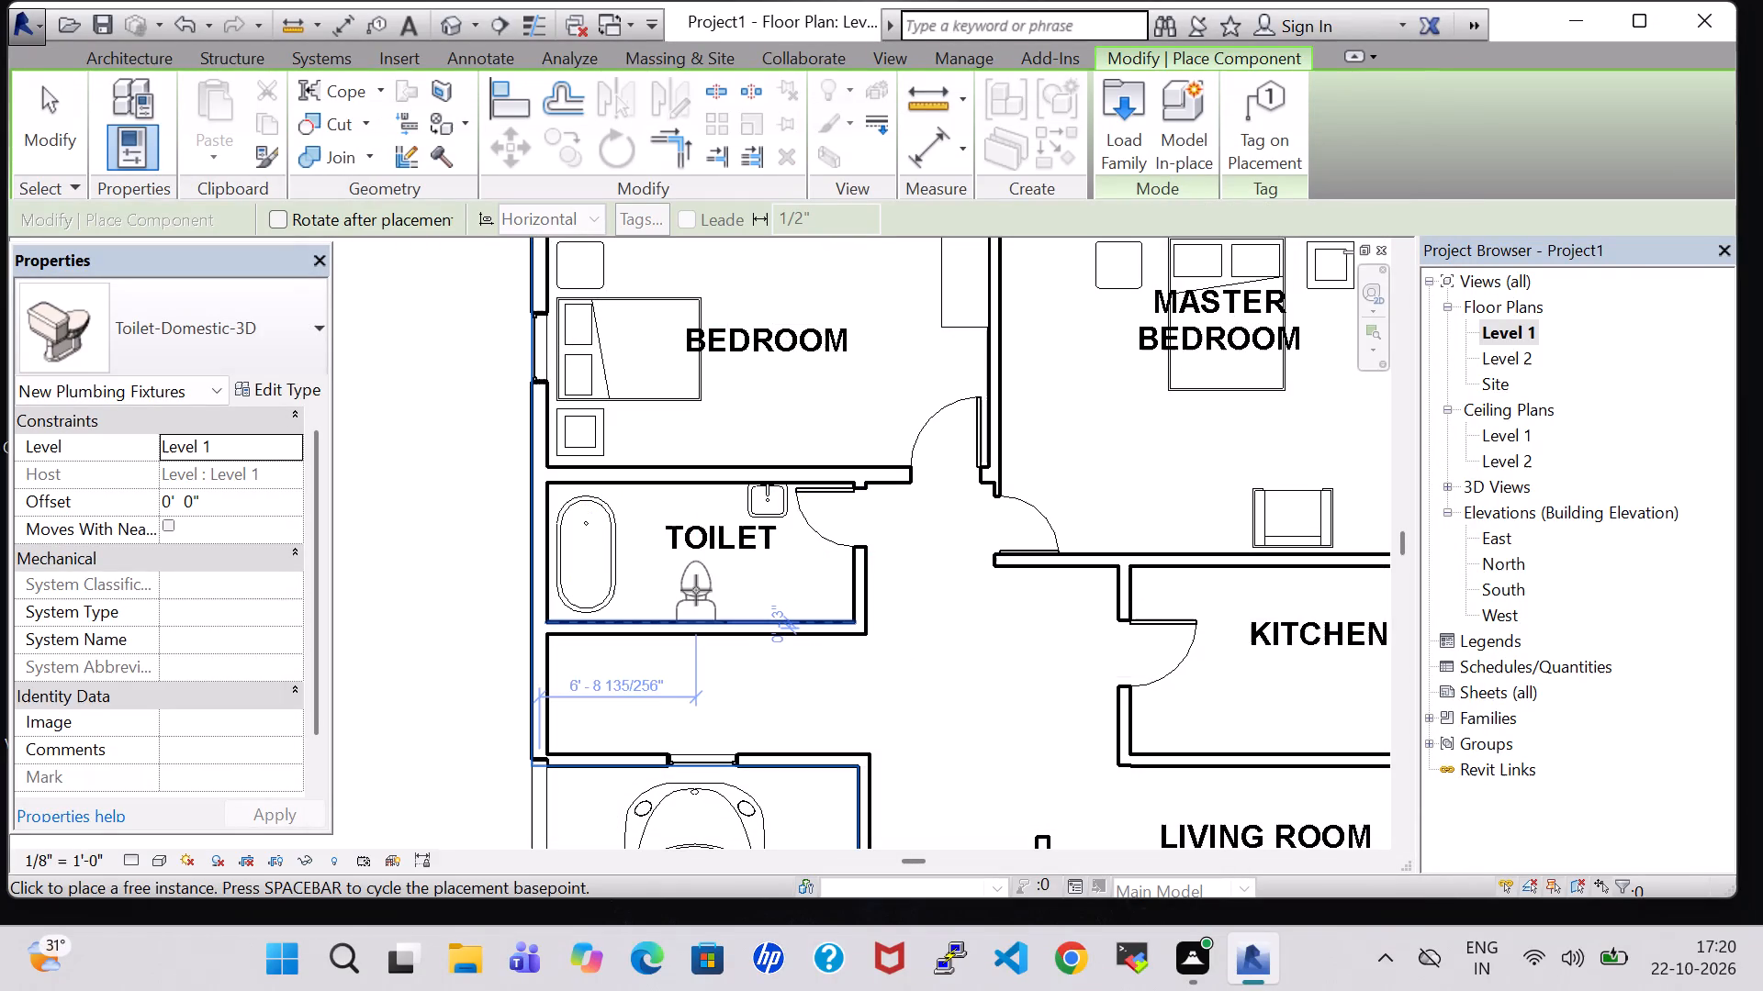
pyautogui.click(676, 588)
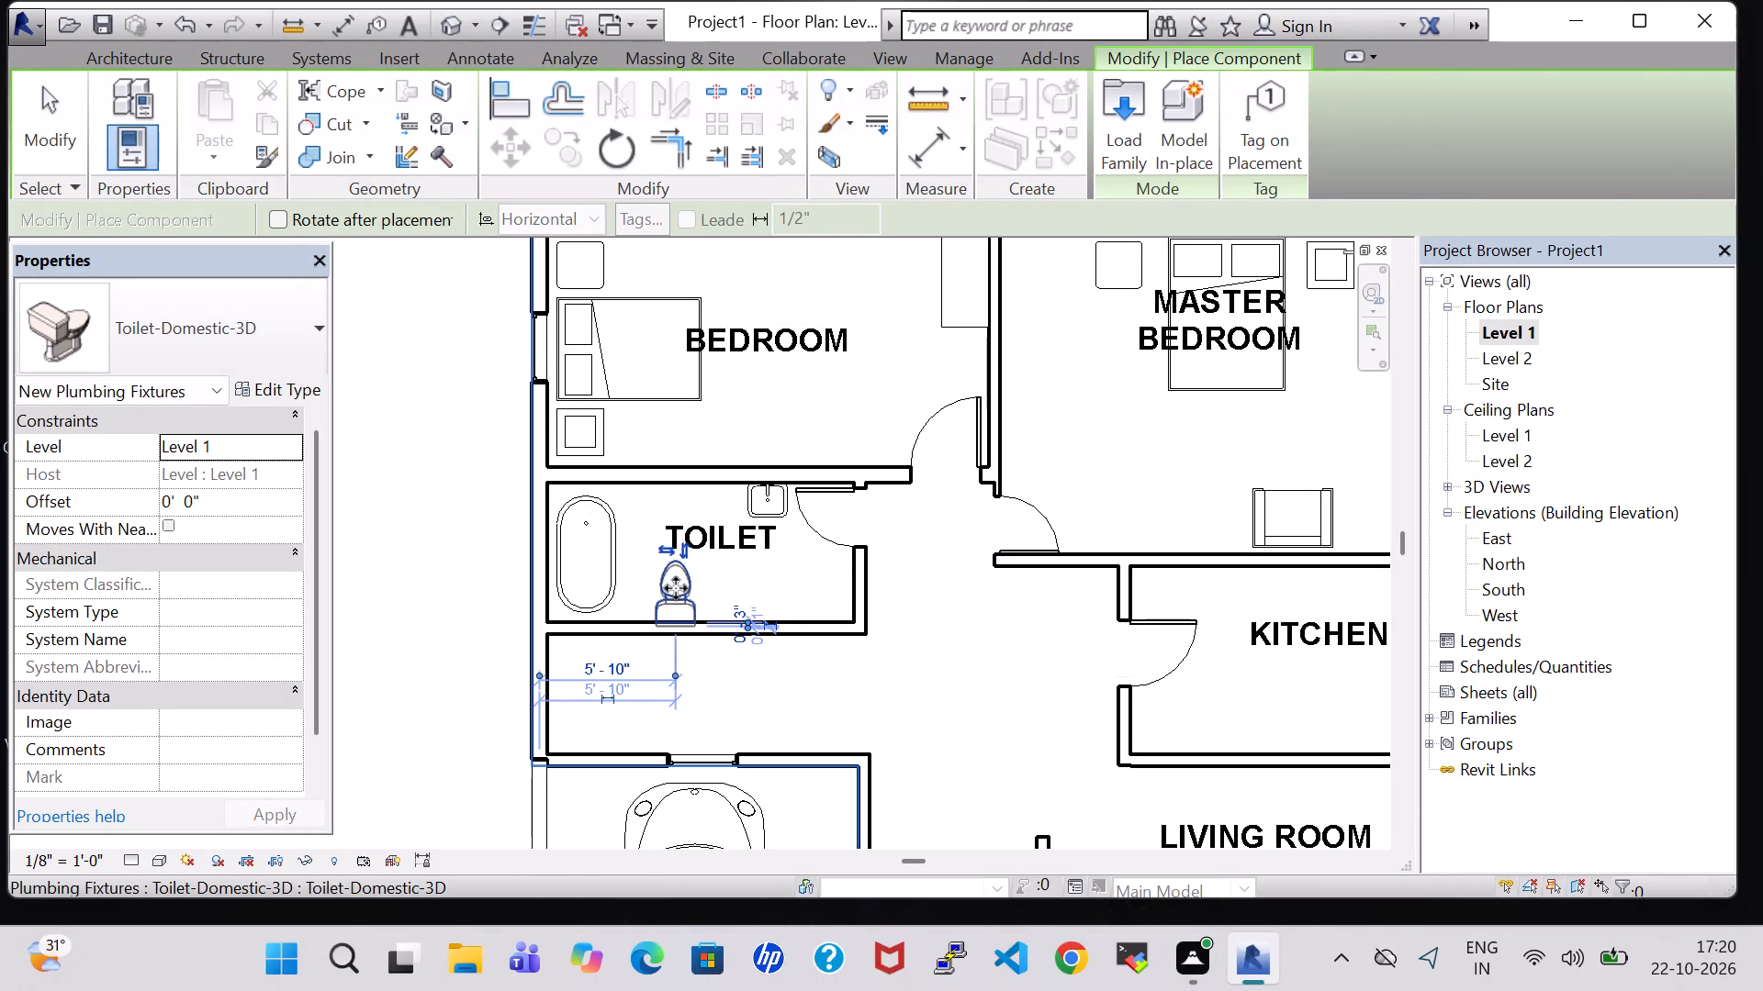
pyautogui.press('Escape')
pyautogui.press('Escape')
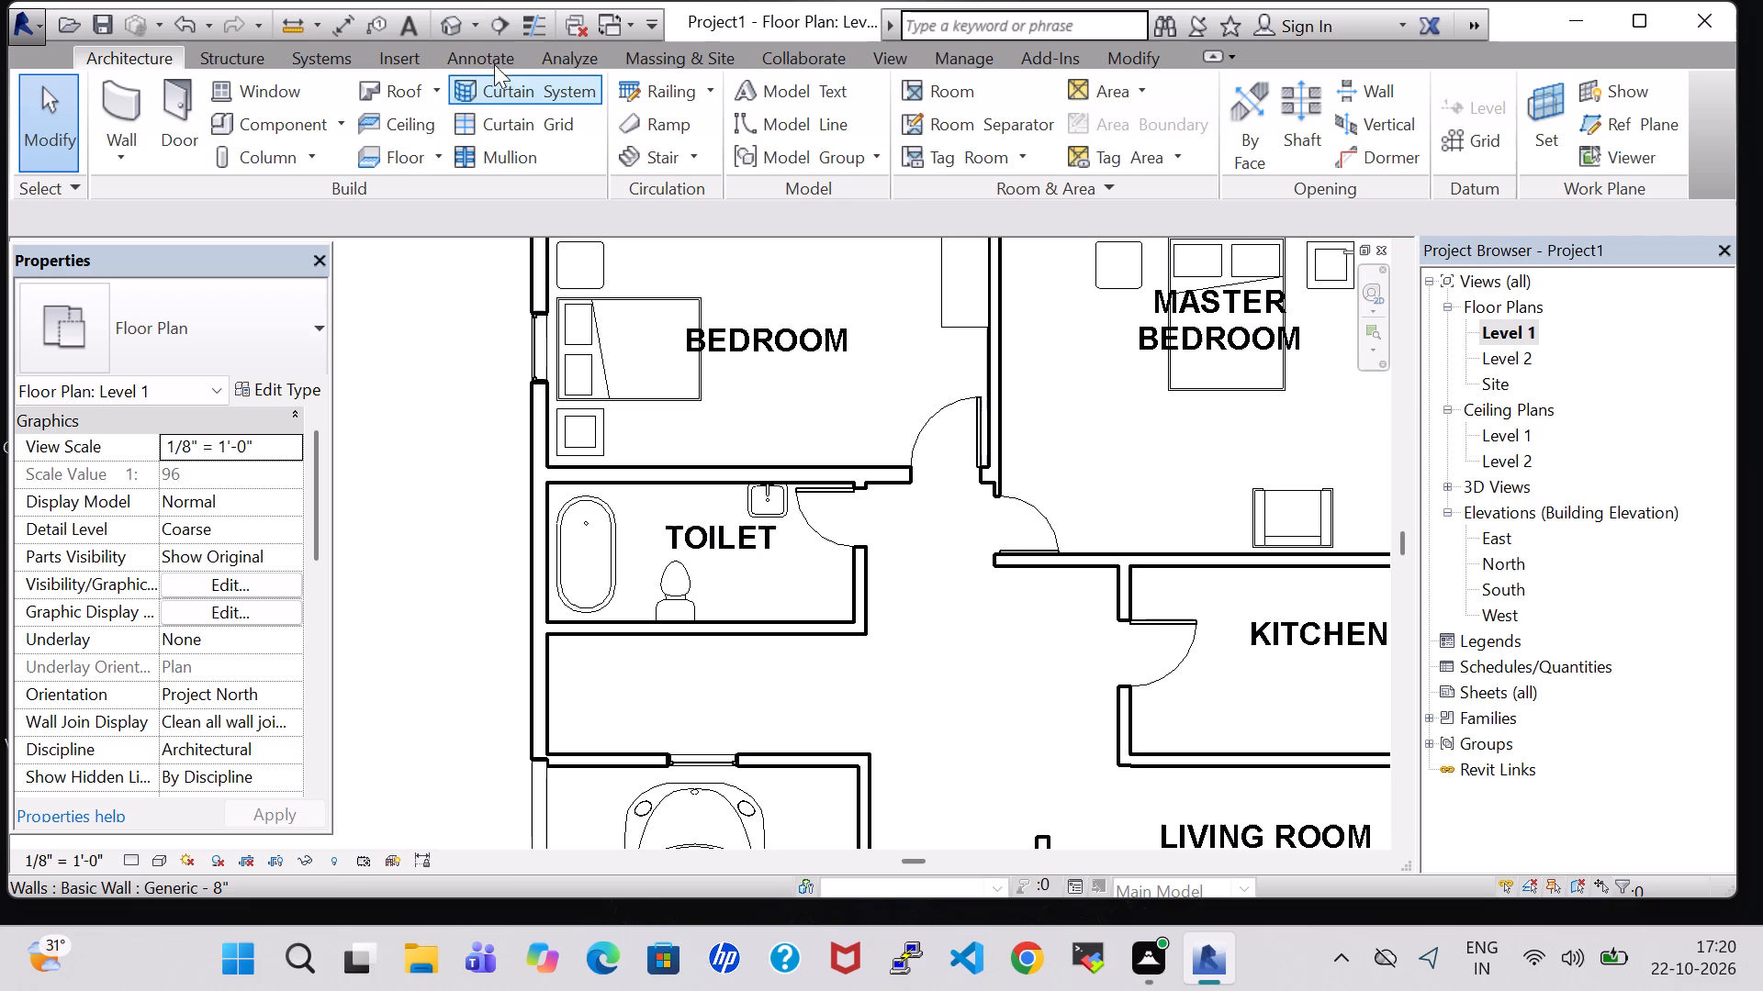
# In the 3D view, load Floor Drain - Rectangular and place a 5"x5" Strainer - 2" Drain on the Level 1 work plane between tub and sink.
pyautogui.click(457, 26)
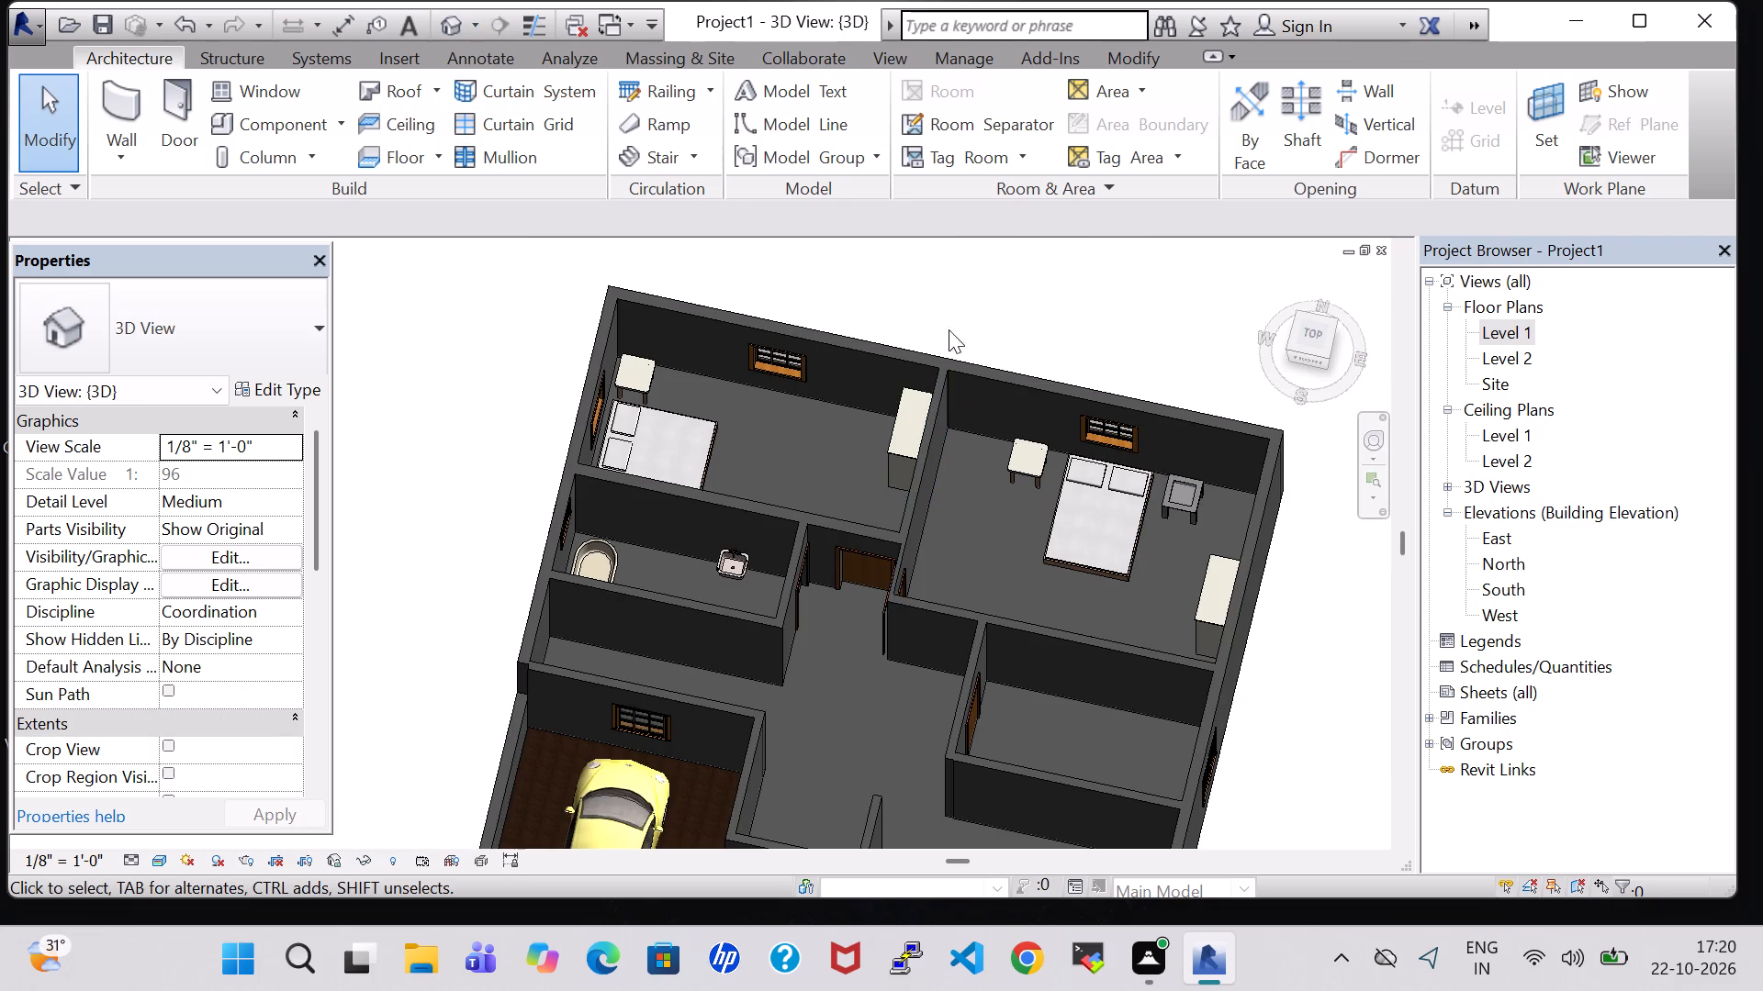
pyautogui.keyDown('shift'); pyautogui.moveTo(950, 280); pyautogui.dragTo(954, 370, button='middle'); pyautogui.keyUp('shift')
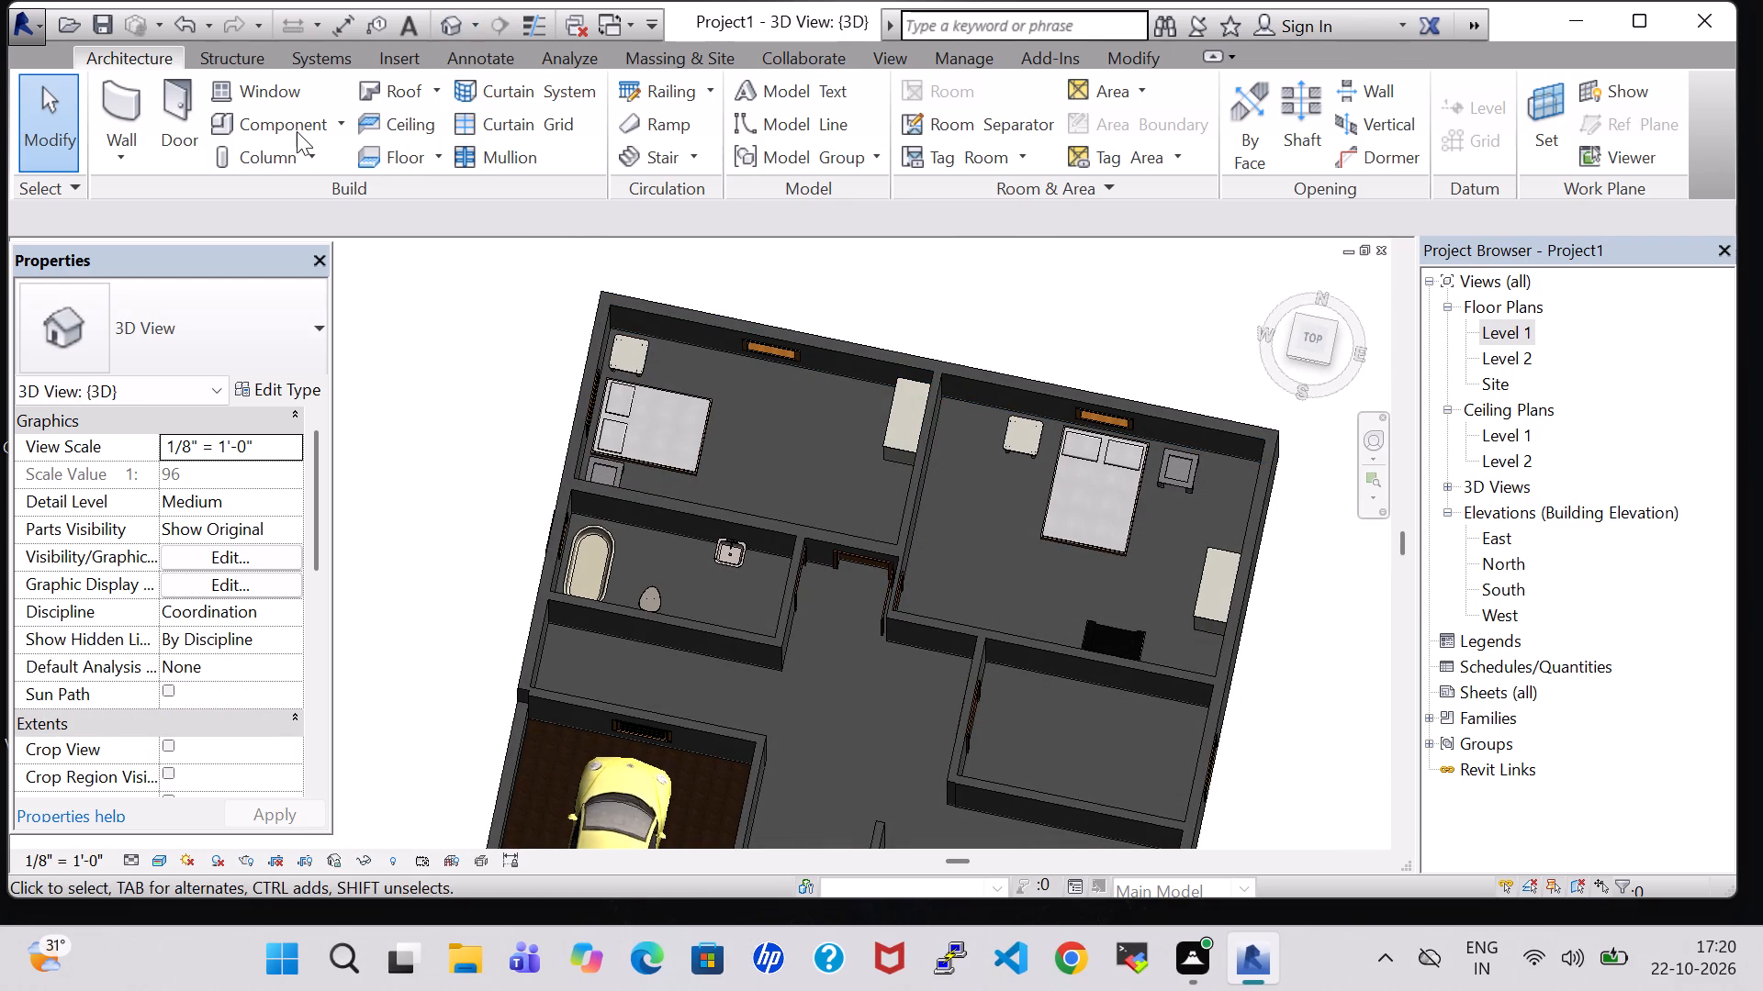
pyautogui.click(295, 131)
pyautogui.click(1129, 98)
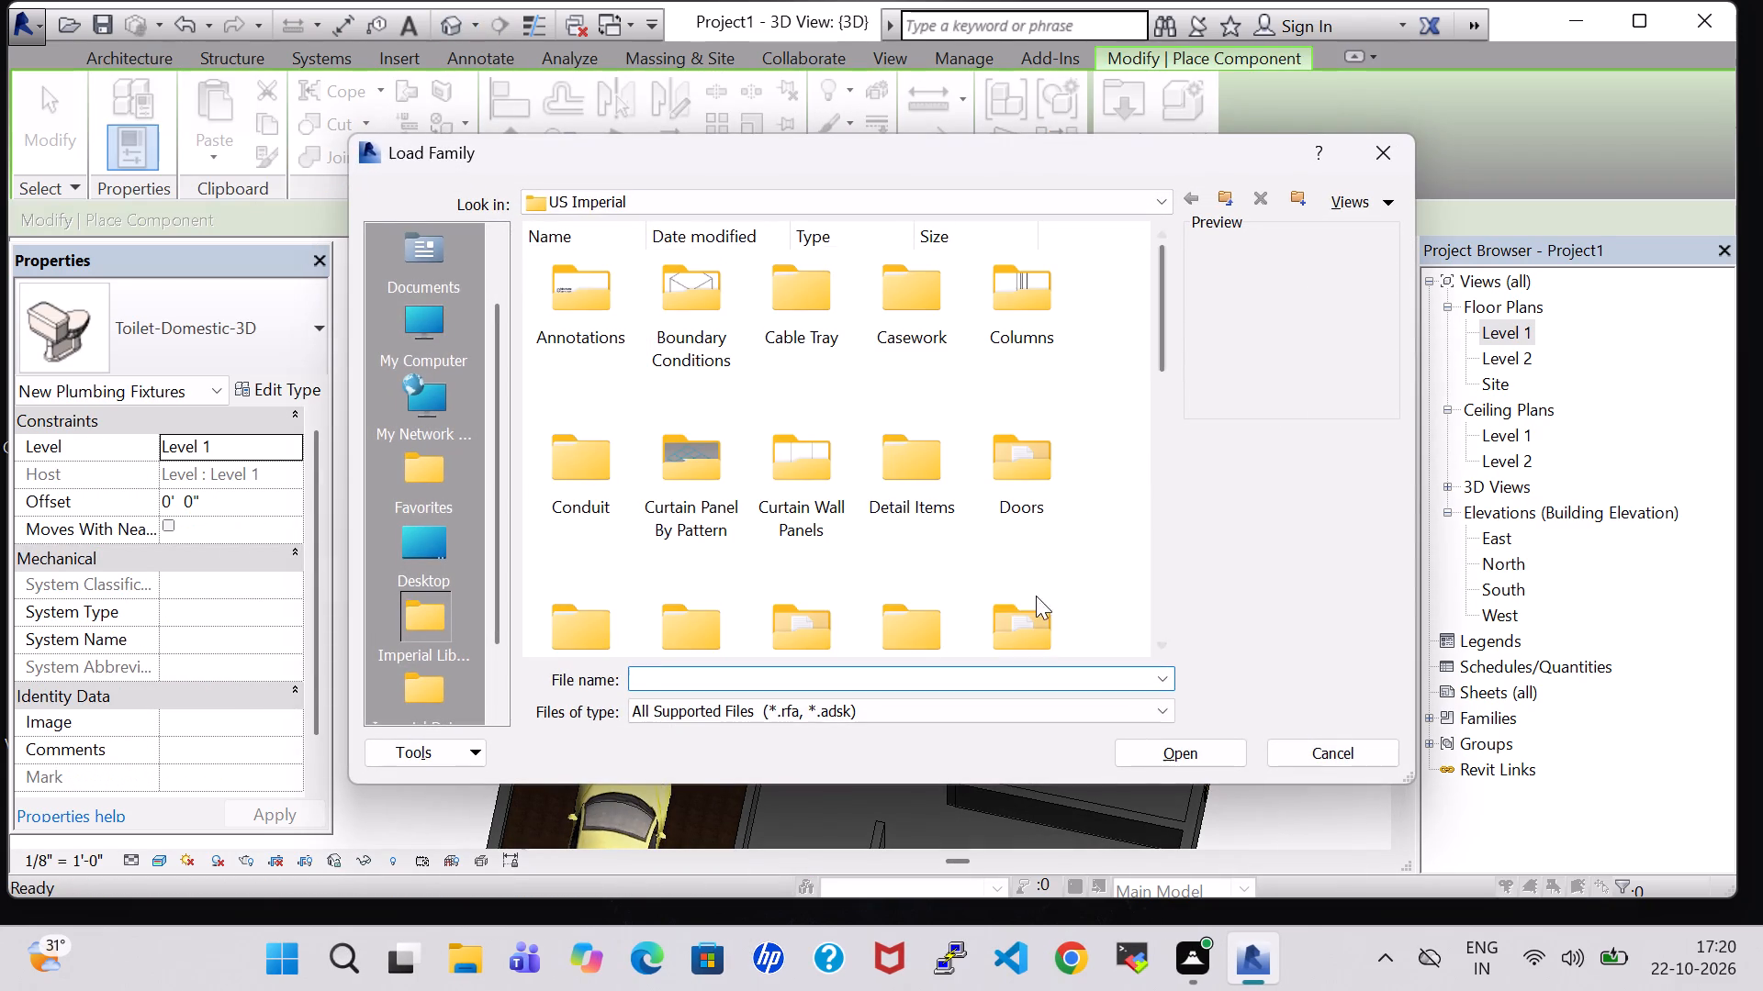
pyautogui.click(1036, 621)
pyautogui.press('p')
pyautogui.doubleClick(781, 319)
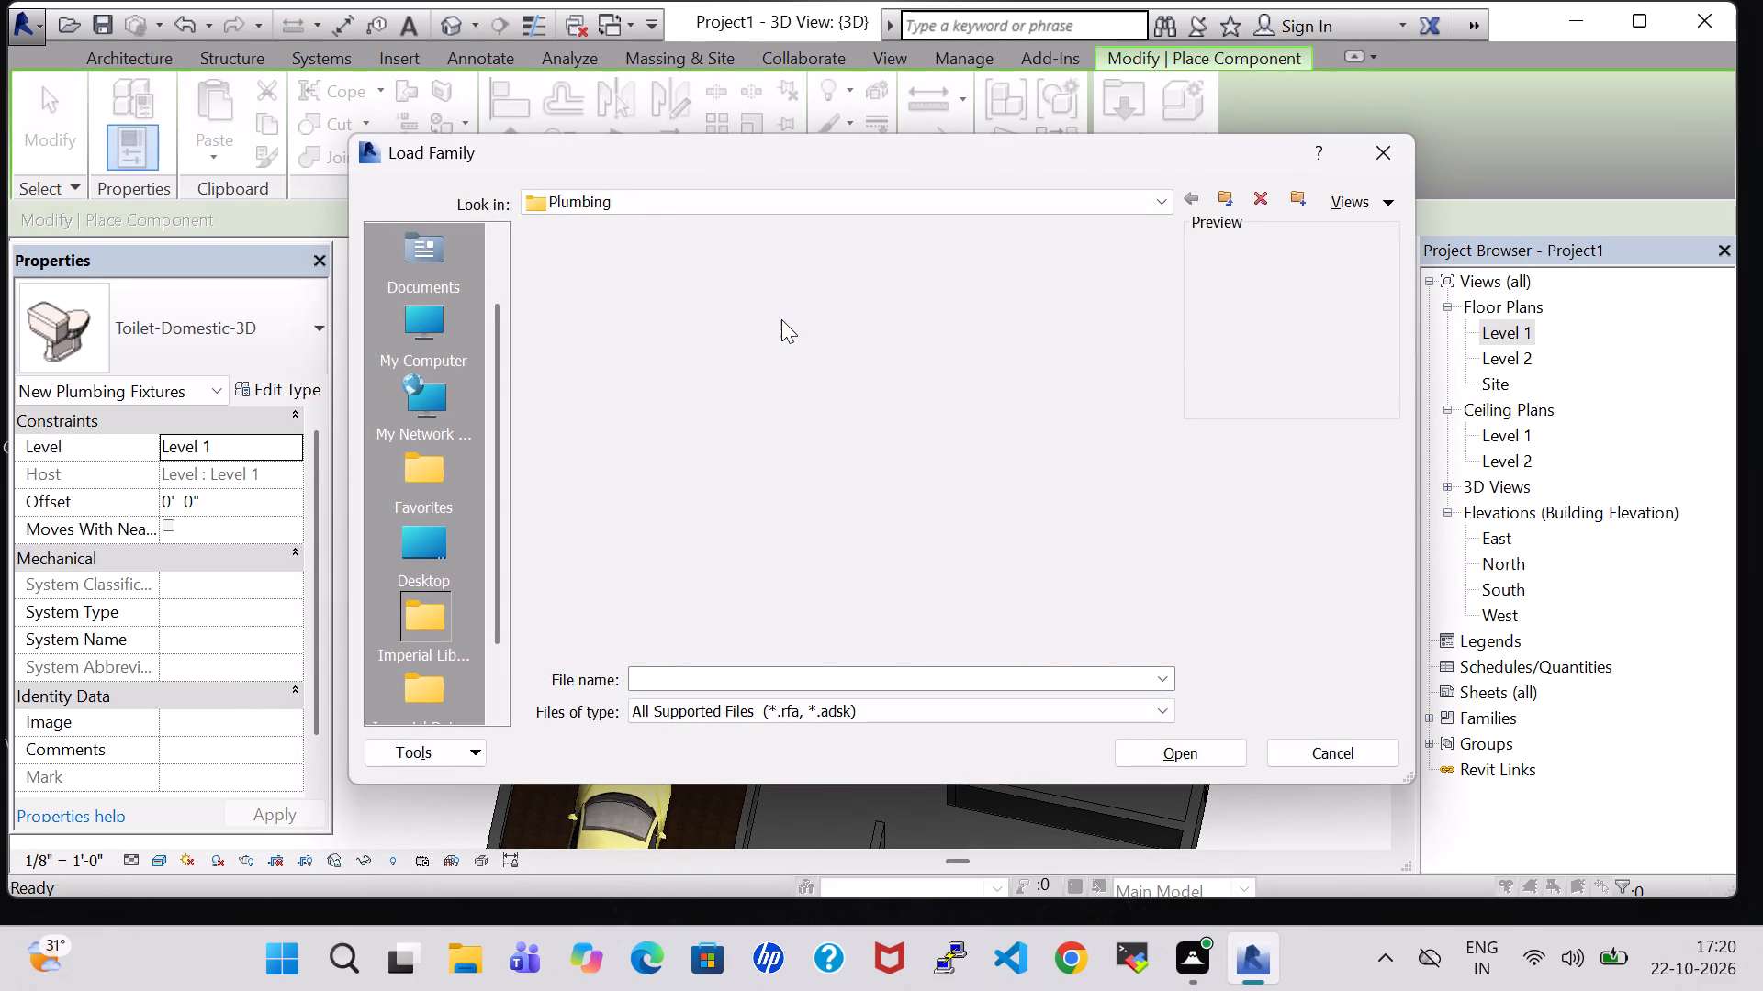
pyautogui.doubleClick(650, 276)
pyautogui.doubleClick(698, 281)
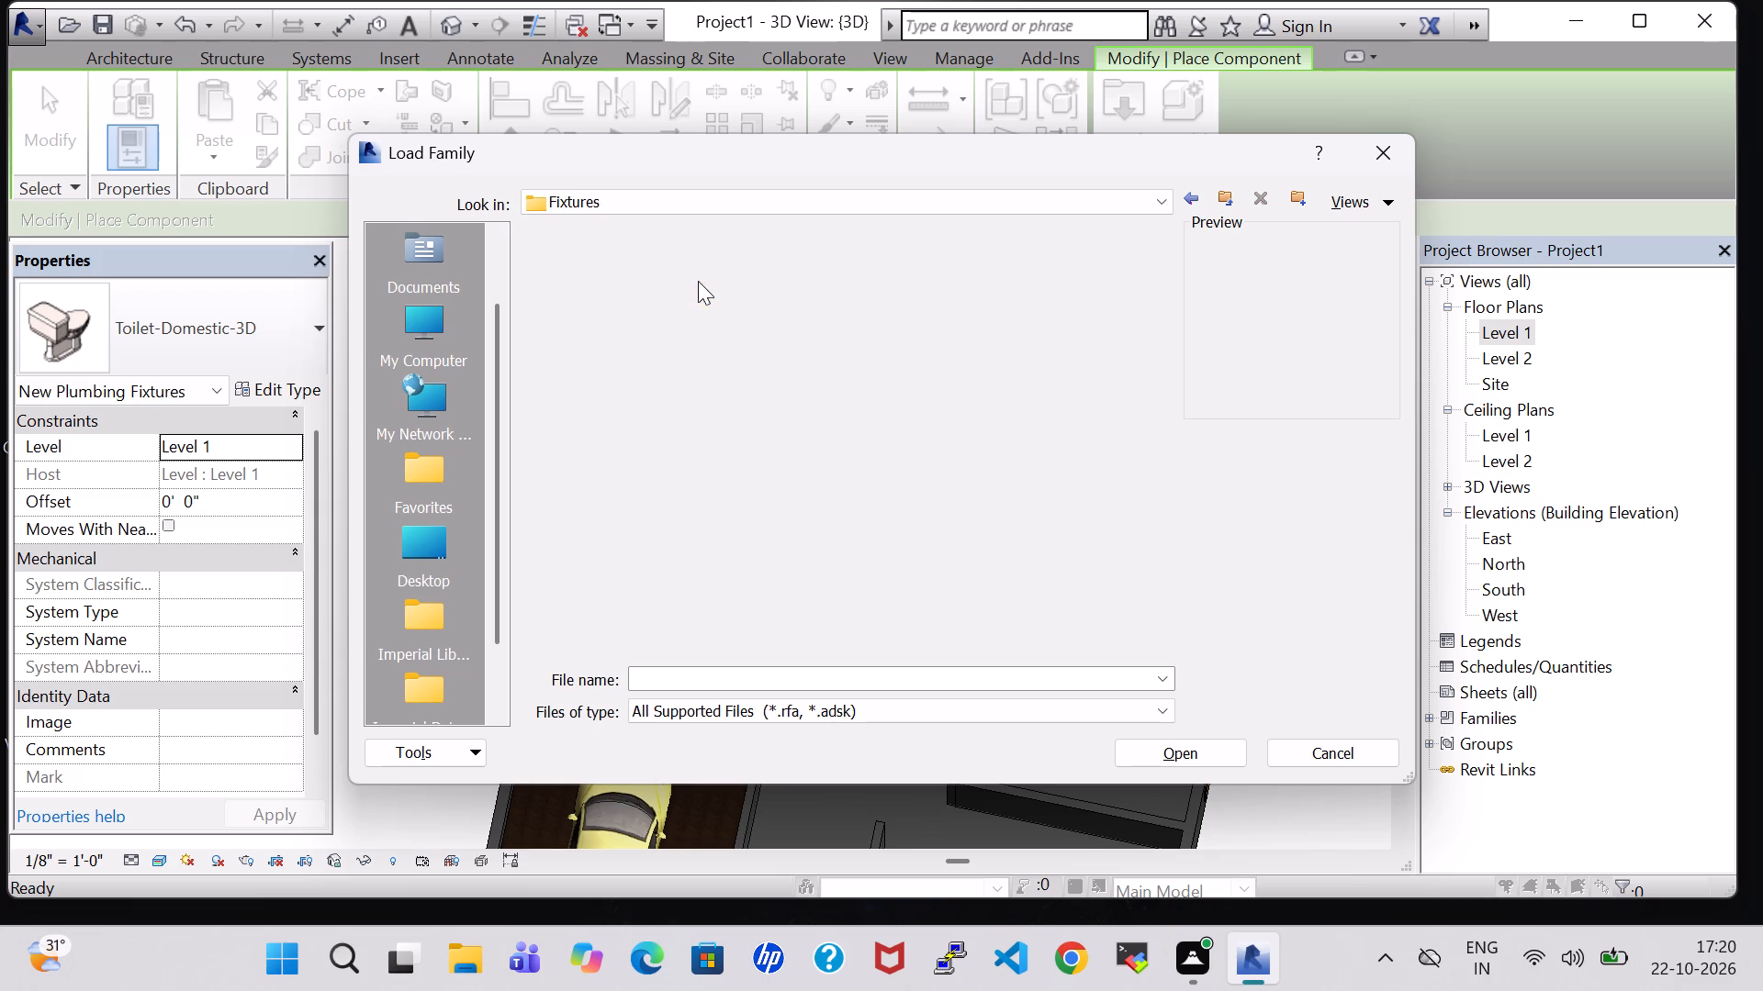
pyautogui.doubleClick(904, 306)
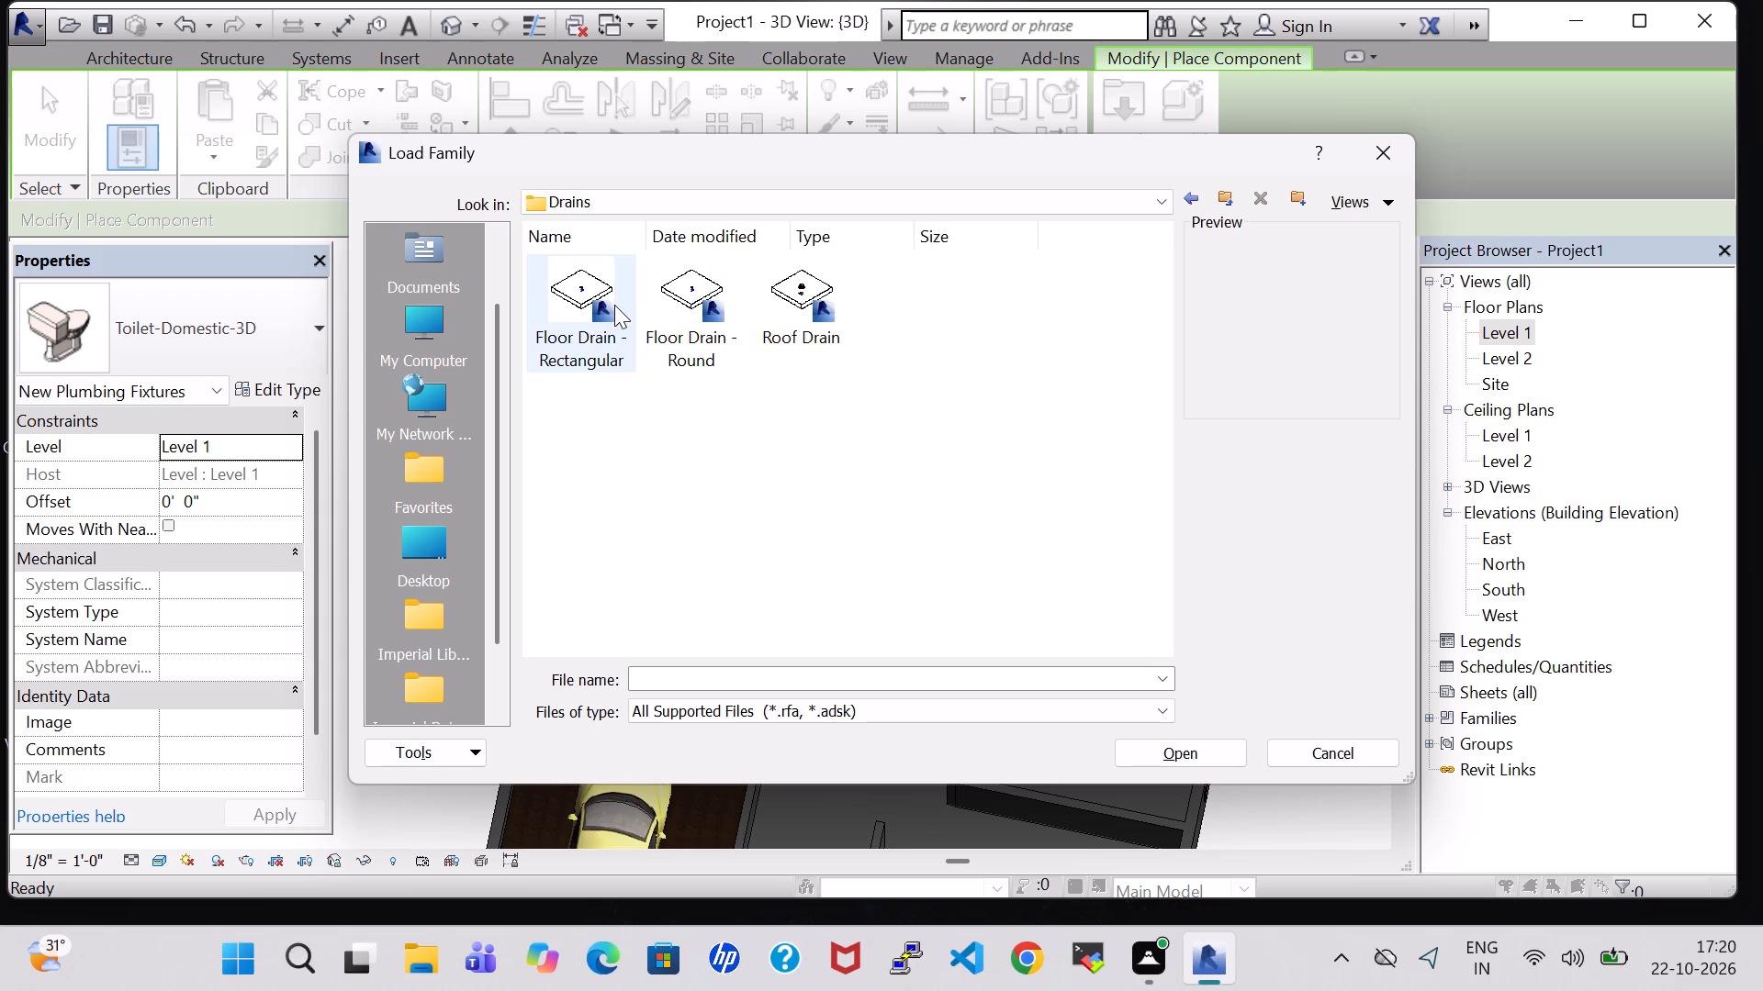
pyautogui.click(614, 305)
pyautogui.click(1193, 759)
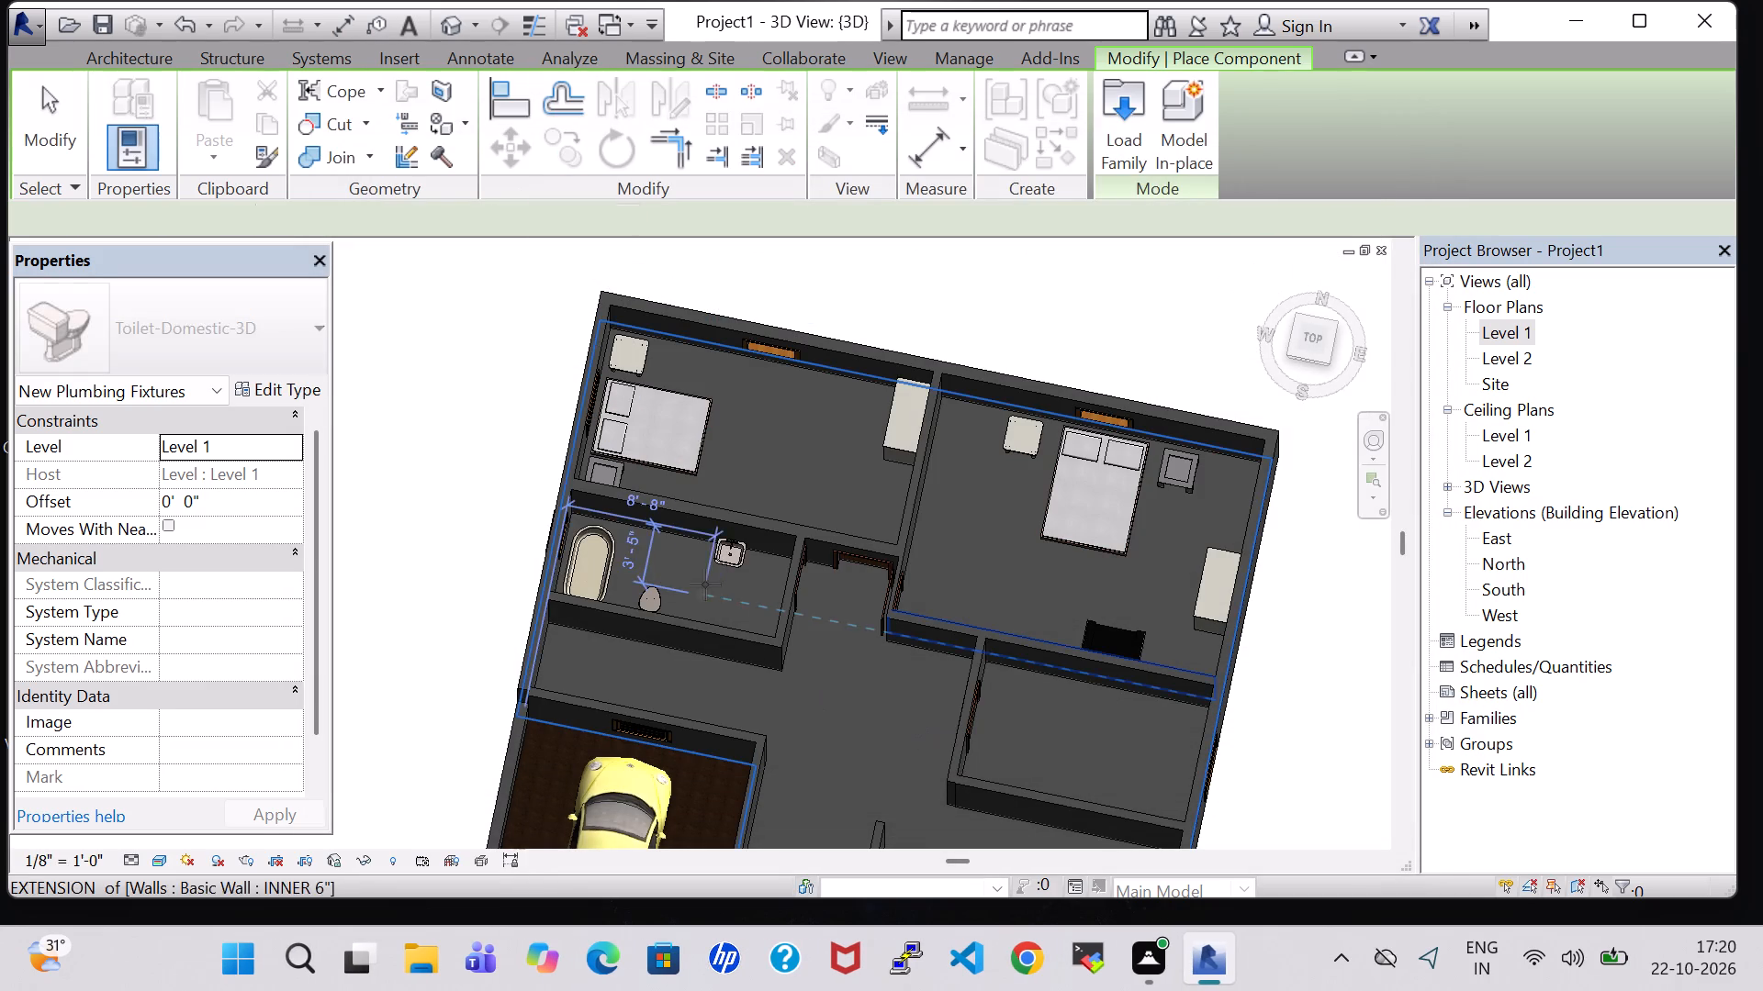
pyautogui.click(1292, 156)
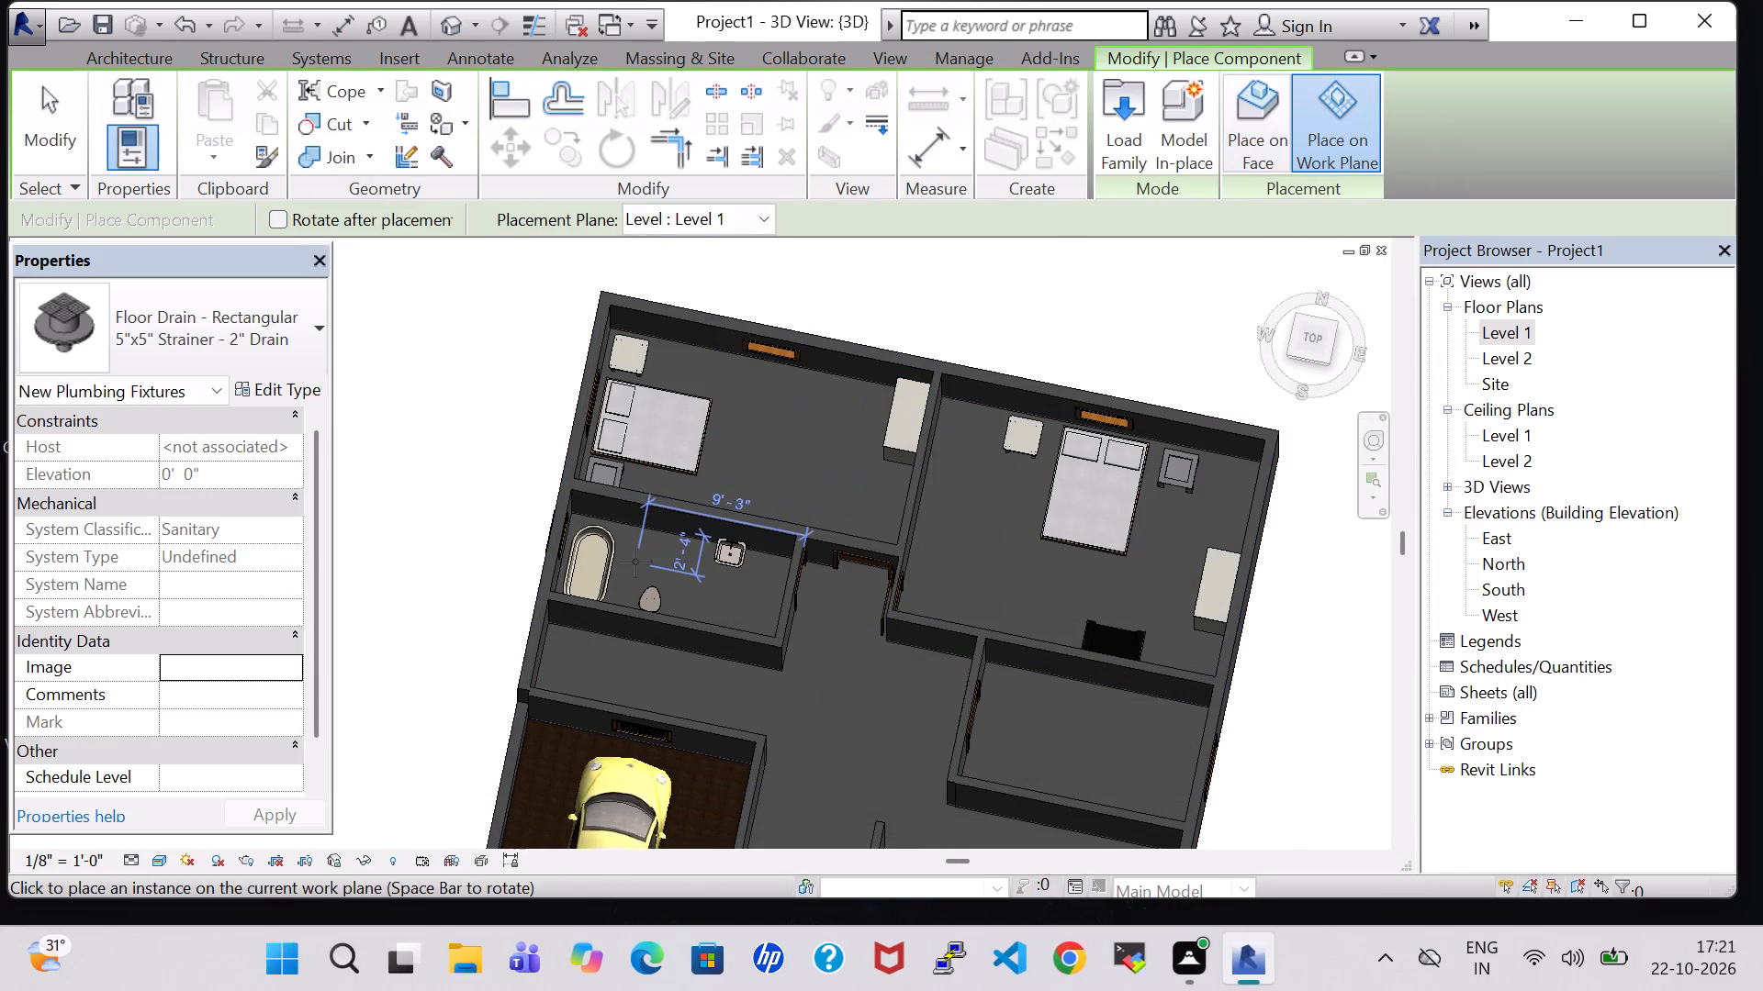
pyautogui.scroll(6, 635, 562)
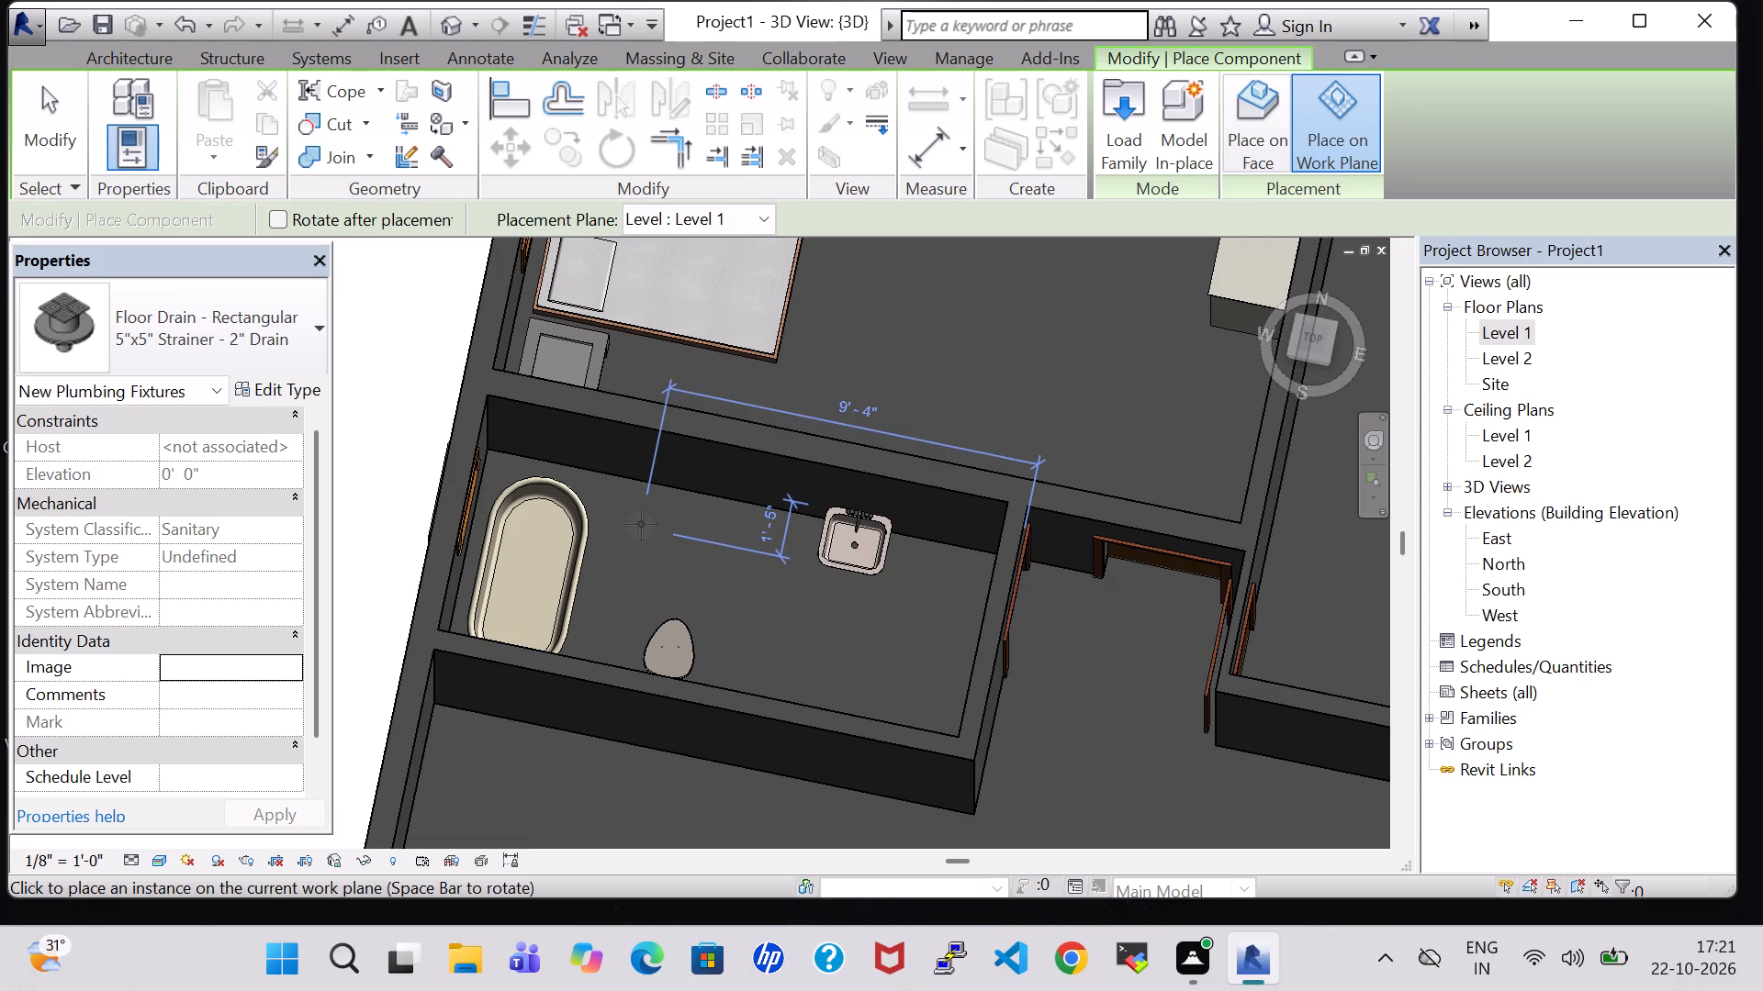
pyautogui.click(641, 524)
pyautogui.press('Escape')
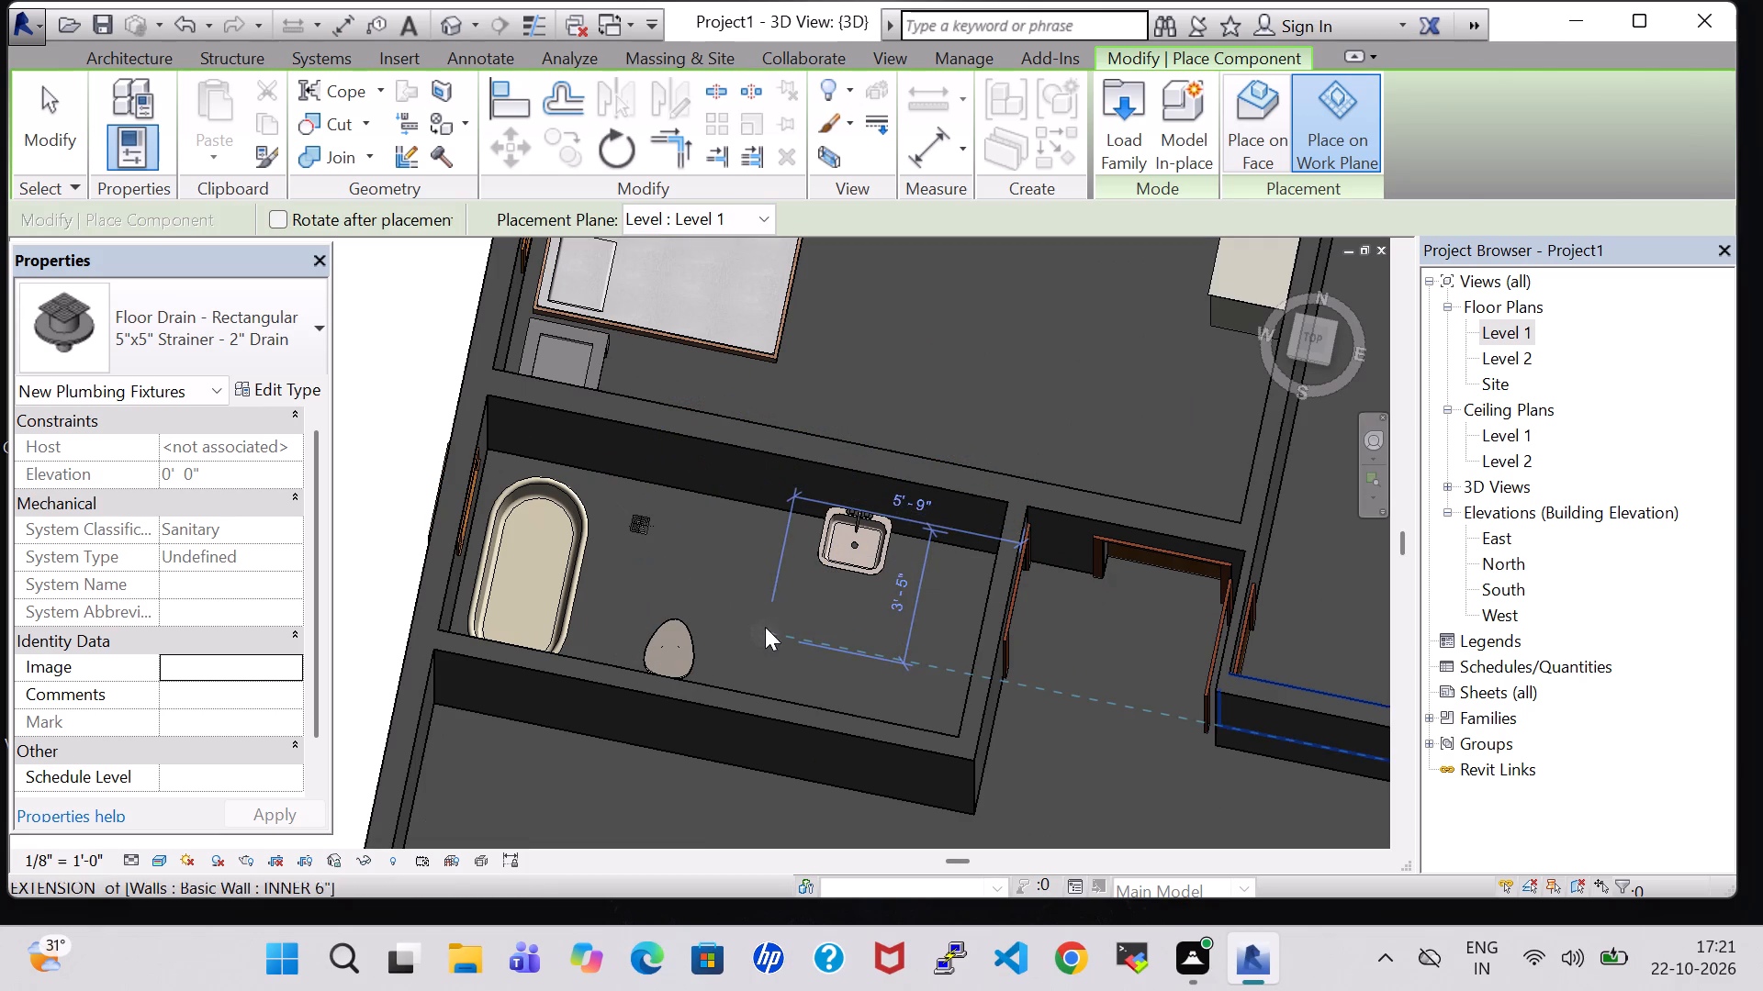
pyautogui.press('Escape')
# On the Level 1 plan, load Kitchenette - Medium and place it rotated 180° against the Kitchen's Living Room wall, cooktop toward the outer window wall.
pyautogui.doubleClick(1502, 330)
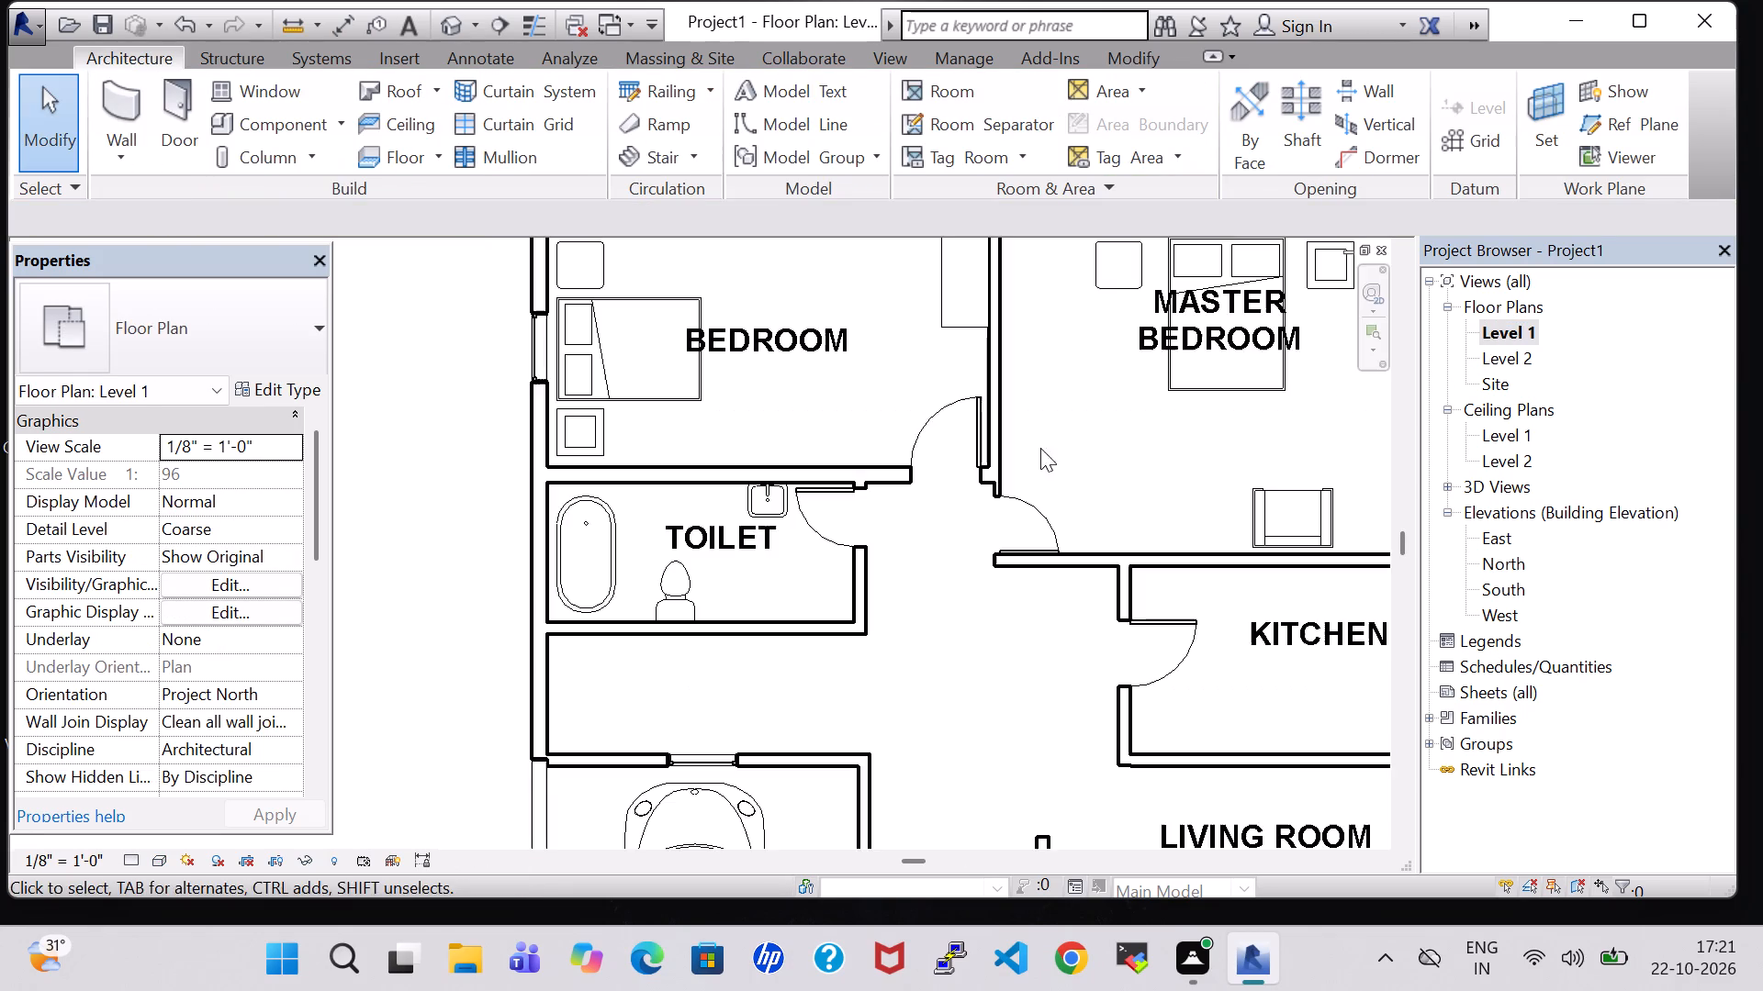
pyautogui.scroll(-3, 938, 488)
pyautogui.moveTo(970, 617); pyautogui.dragTo(938, 601, button='middle')
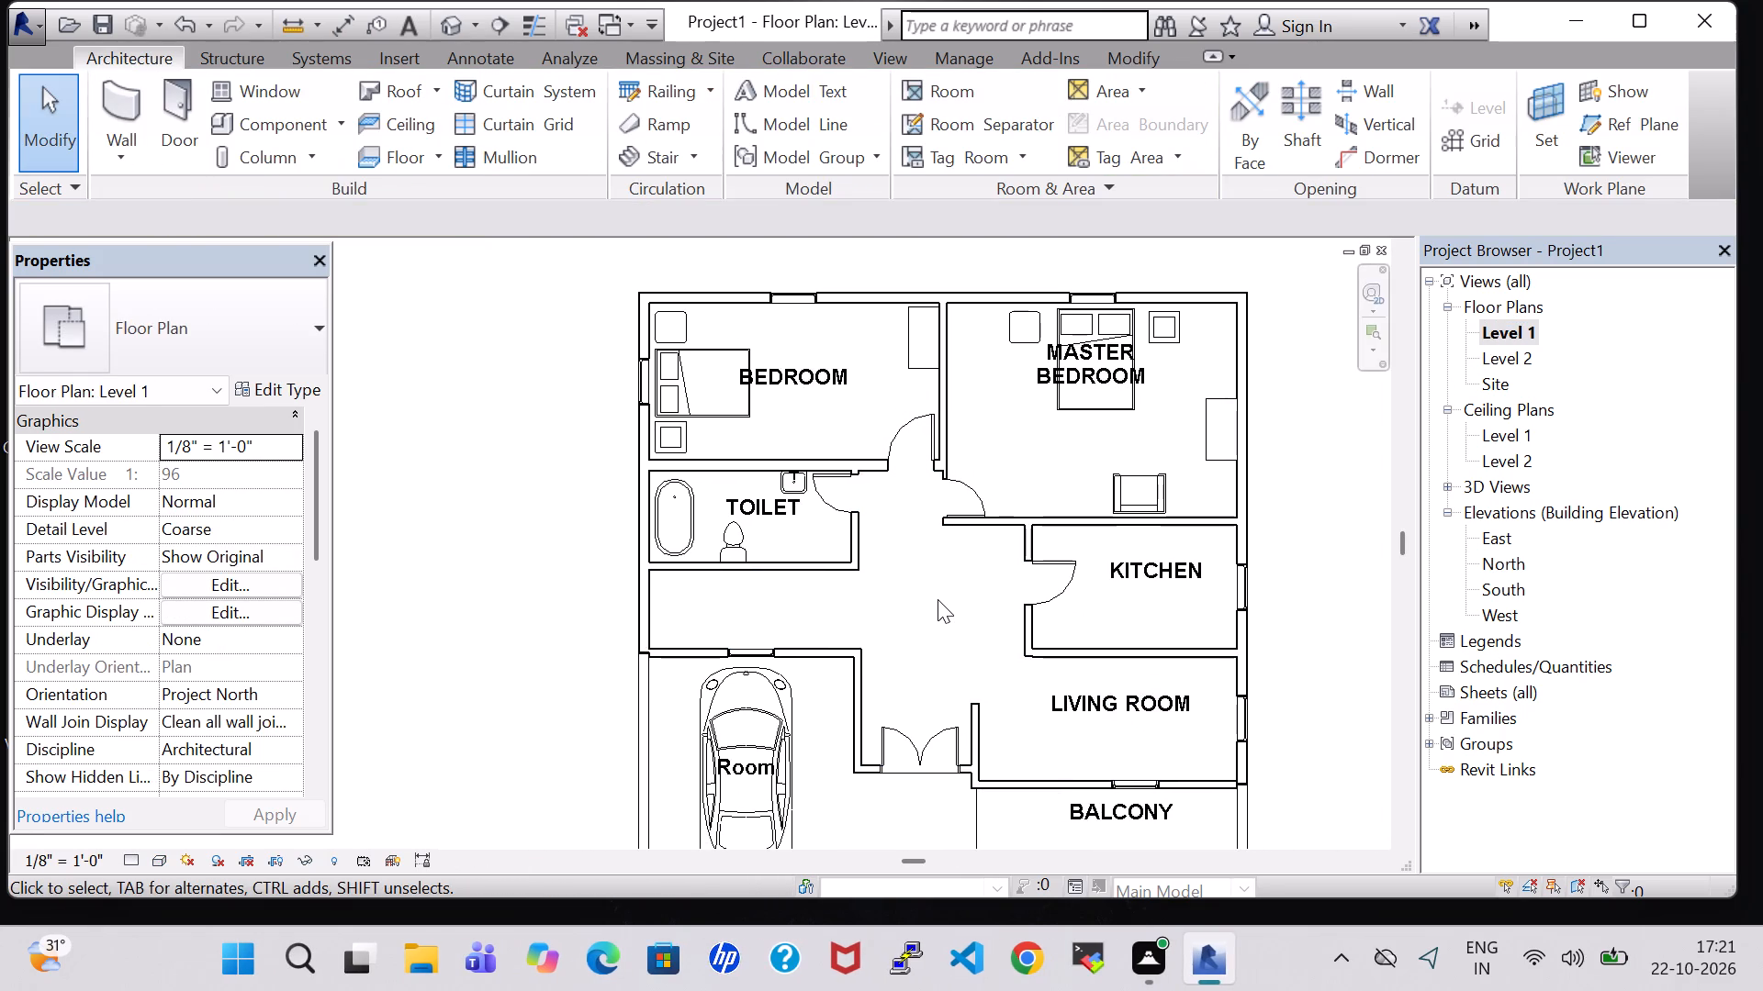
pyautogui.click(251, 132)
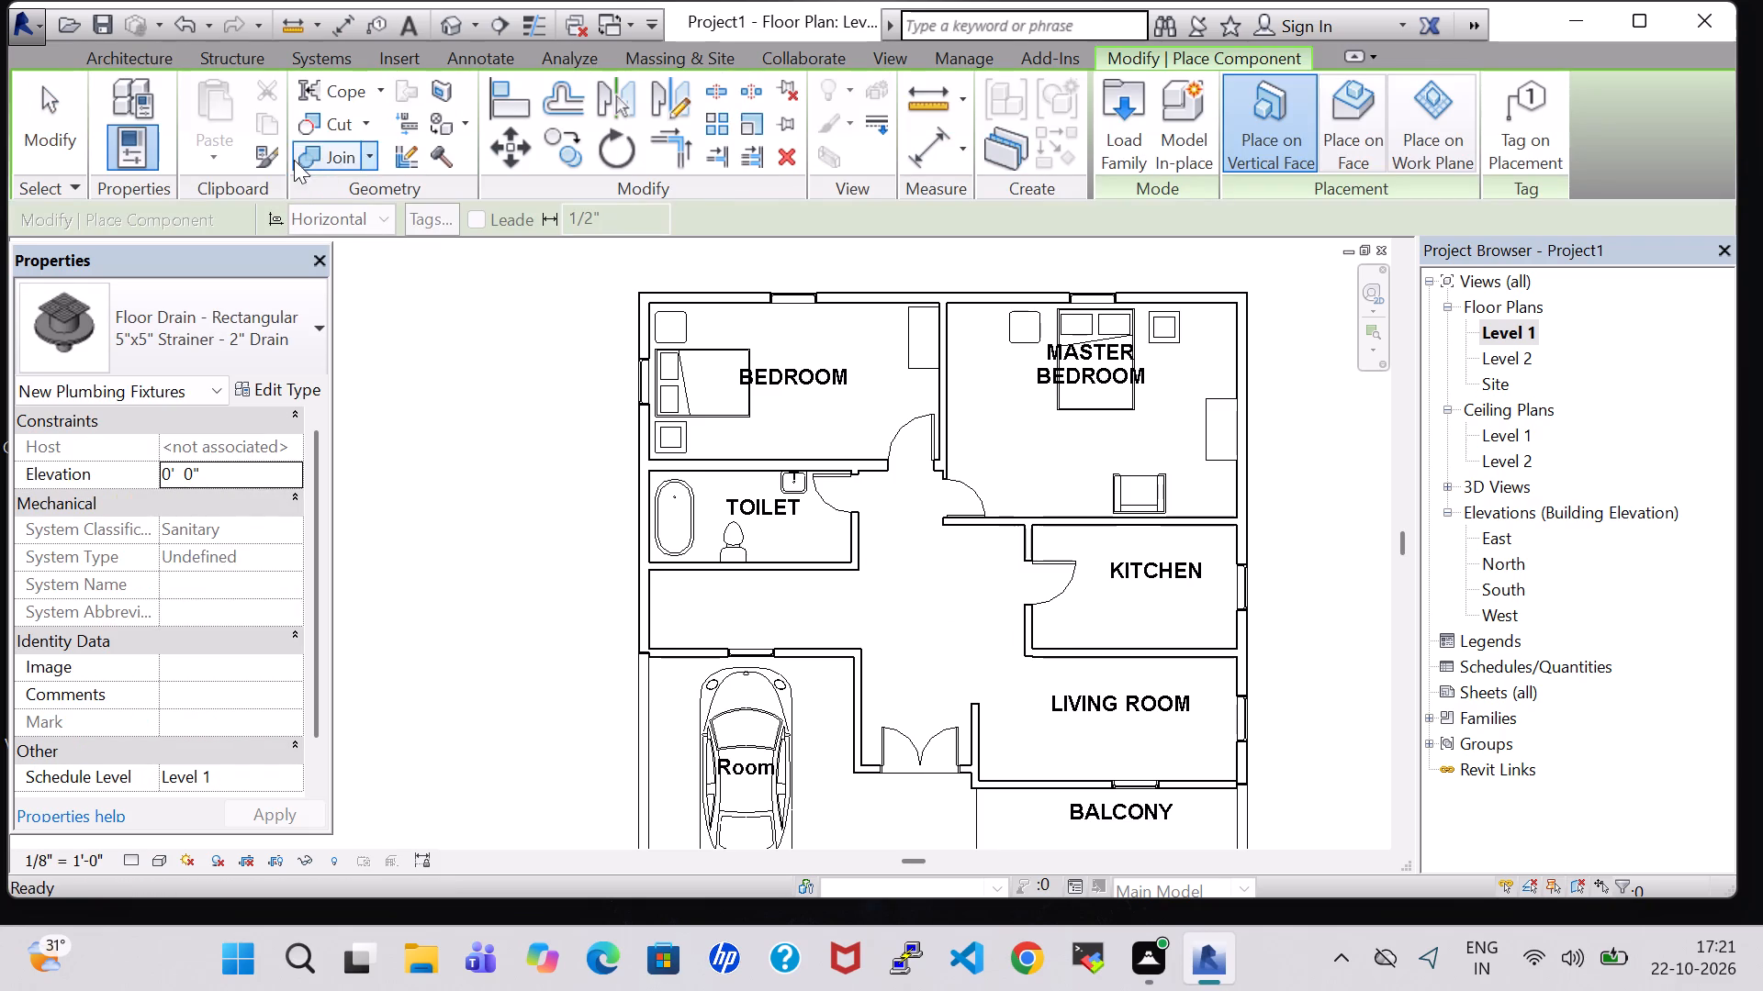
pyautogui.click(1129, 147)
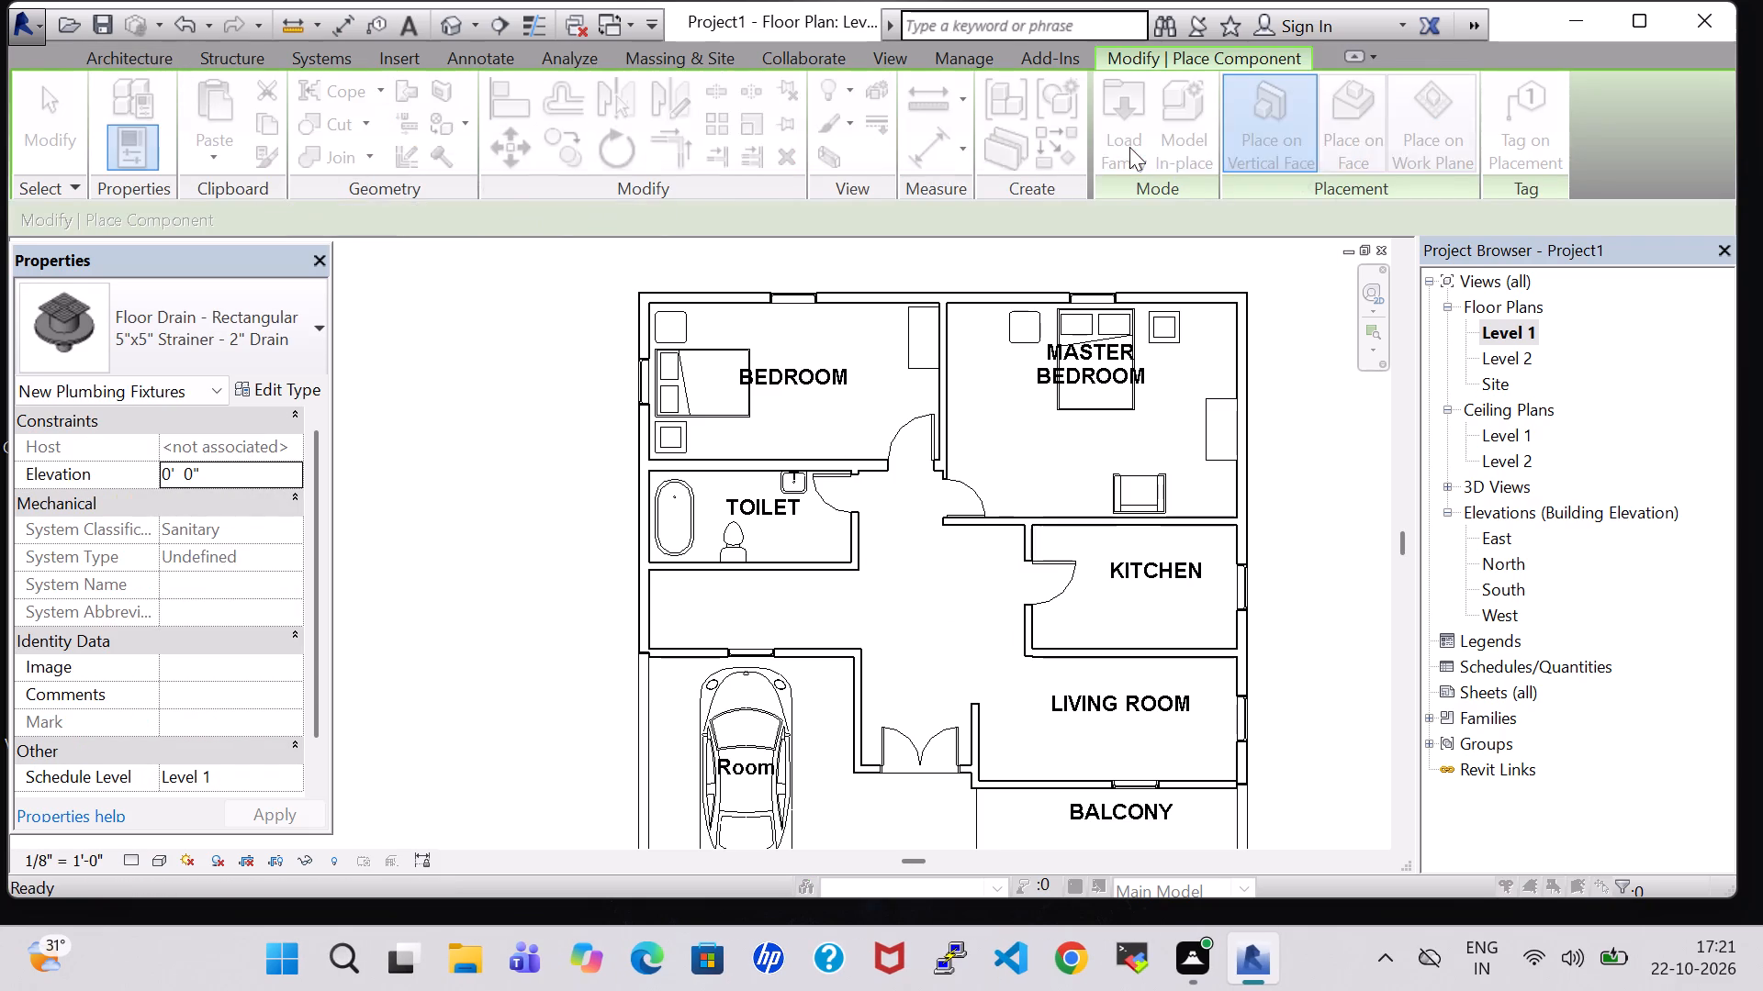
pyautogui.click(1027, 617)
pyautogui.press('s')
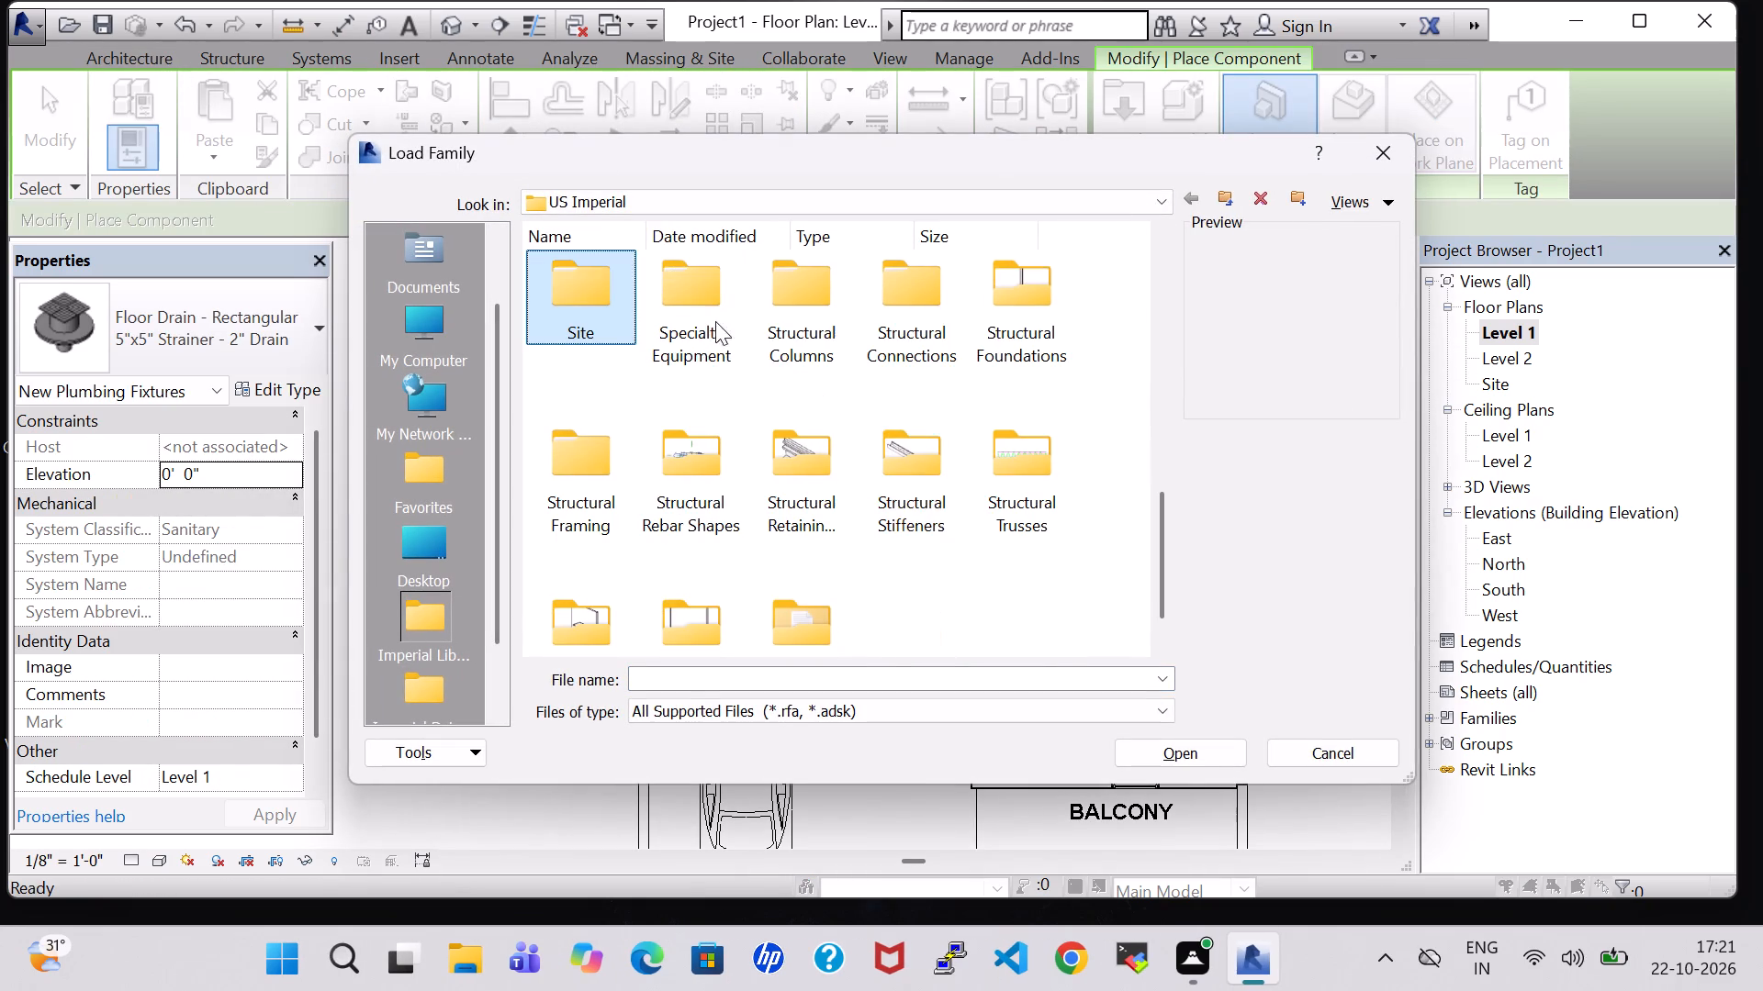
pyautogui.doubleClick(689, 311)
pyautogui.doubleClick(681, 284)
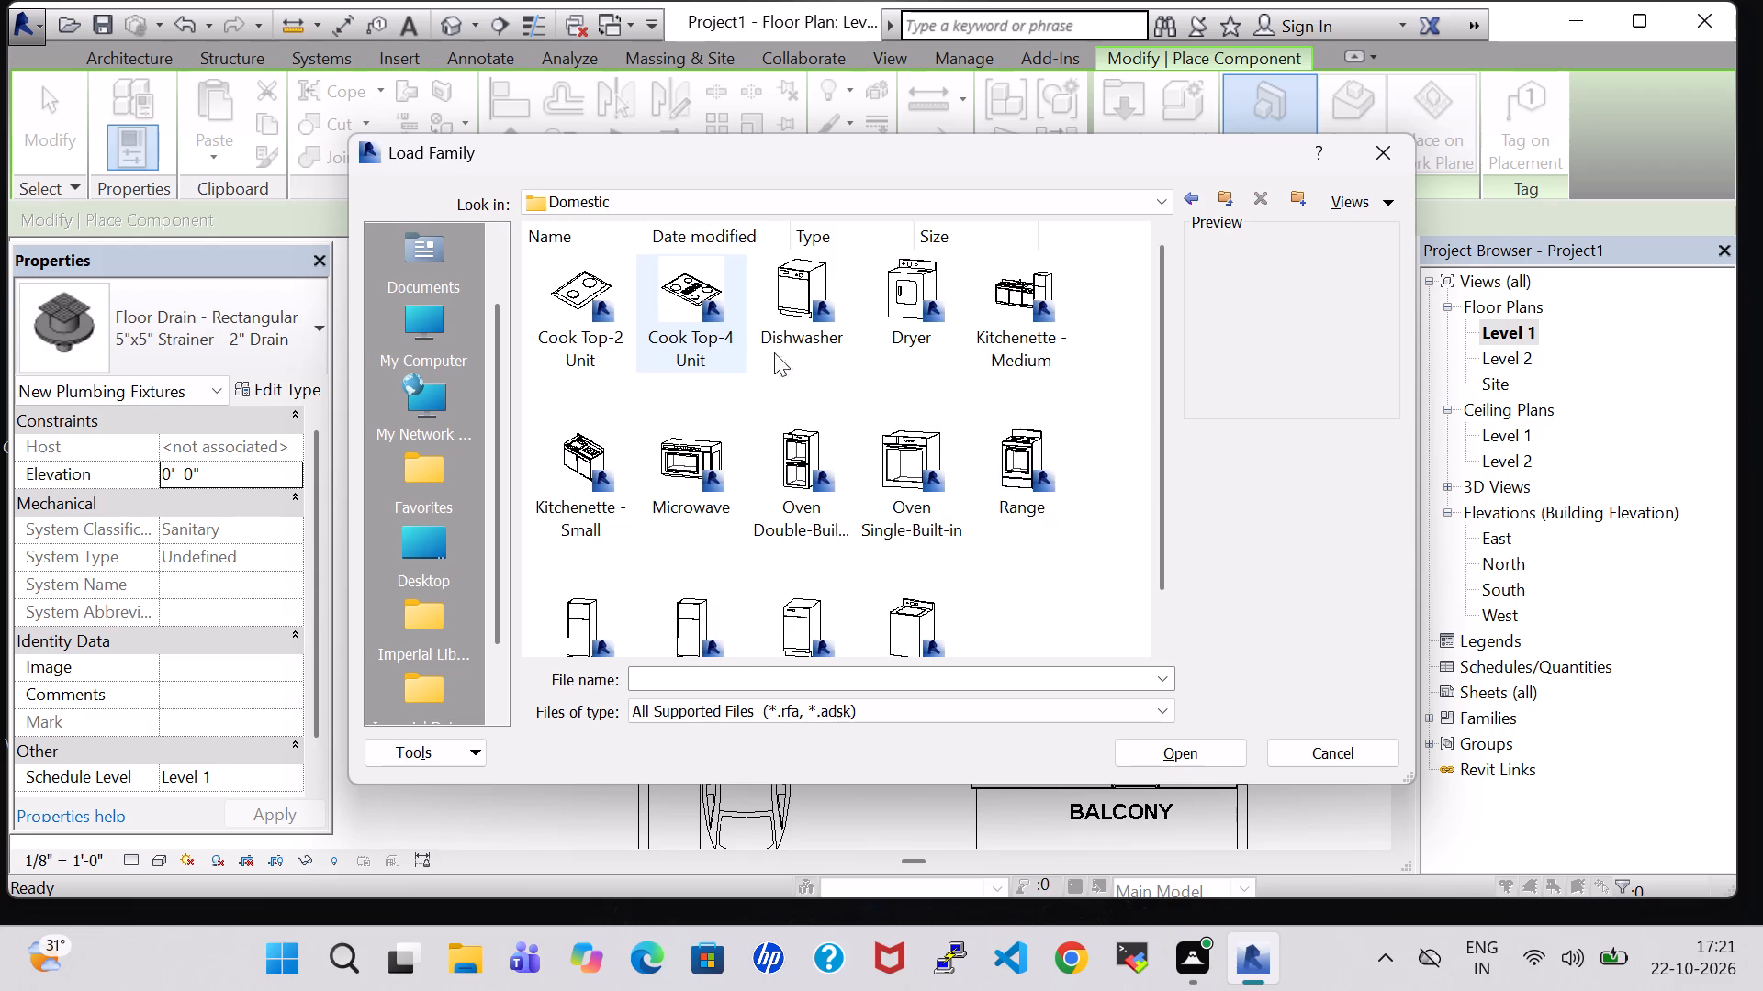
pyautogui.click(986, 363)
pyautogui.click(1227, 749)
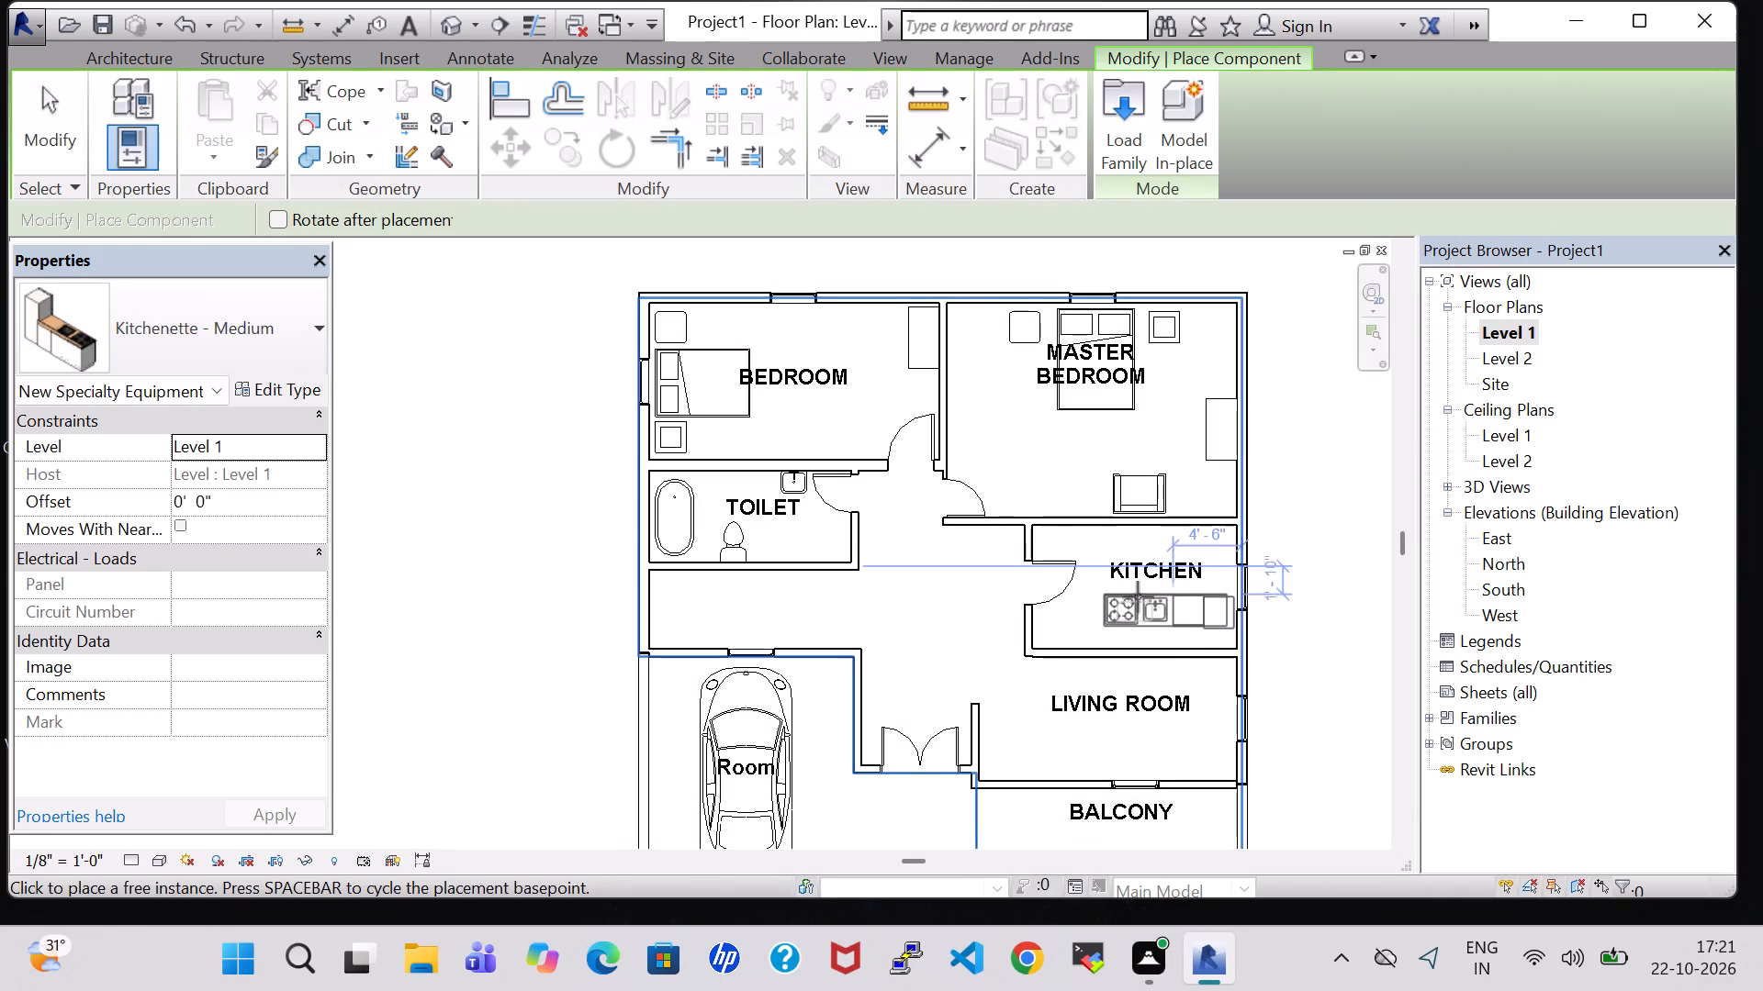
pyautogui.scroll(6, 1138, 610)
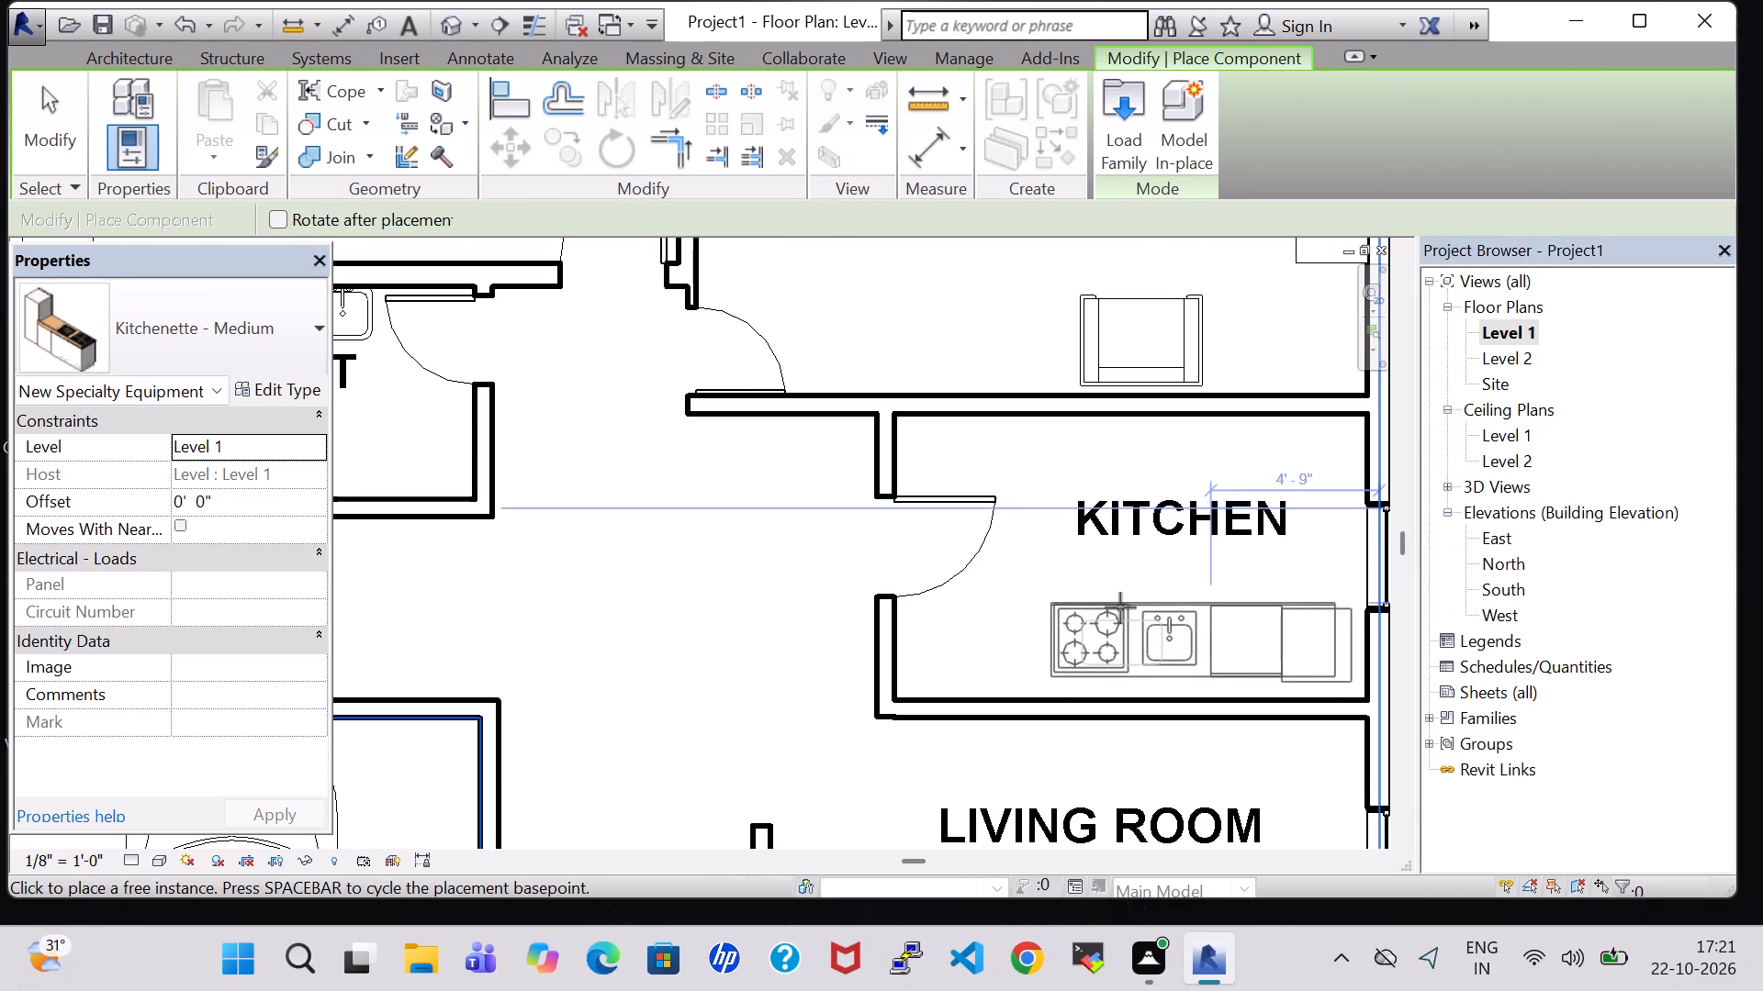
pyautogui.press('space')
pyautogui.press('space')
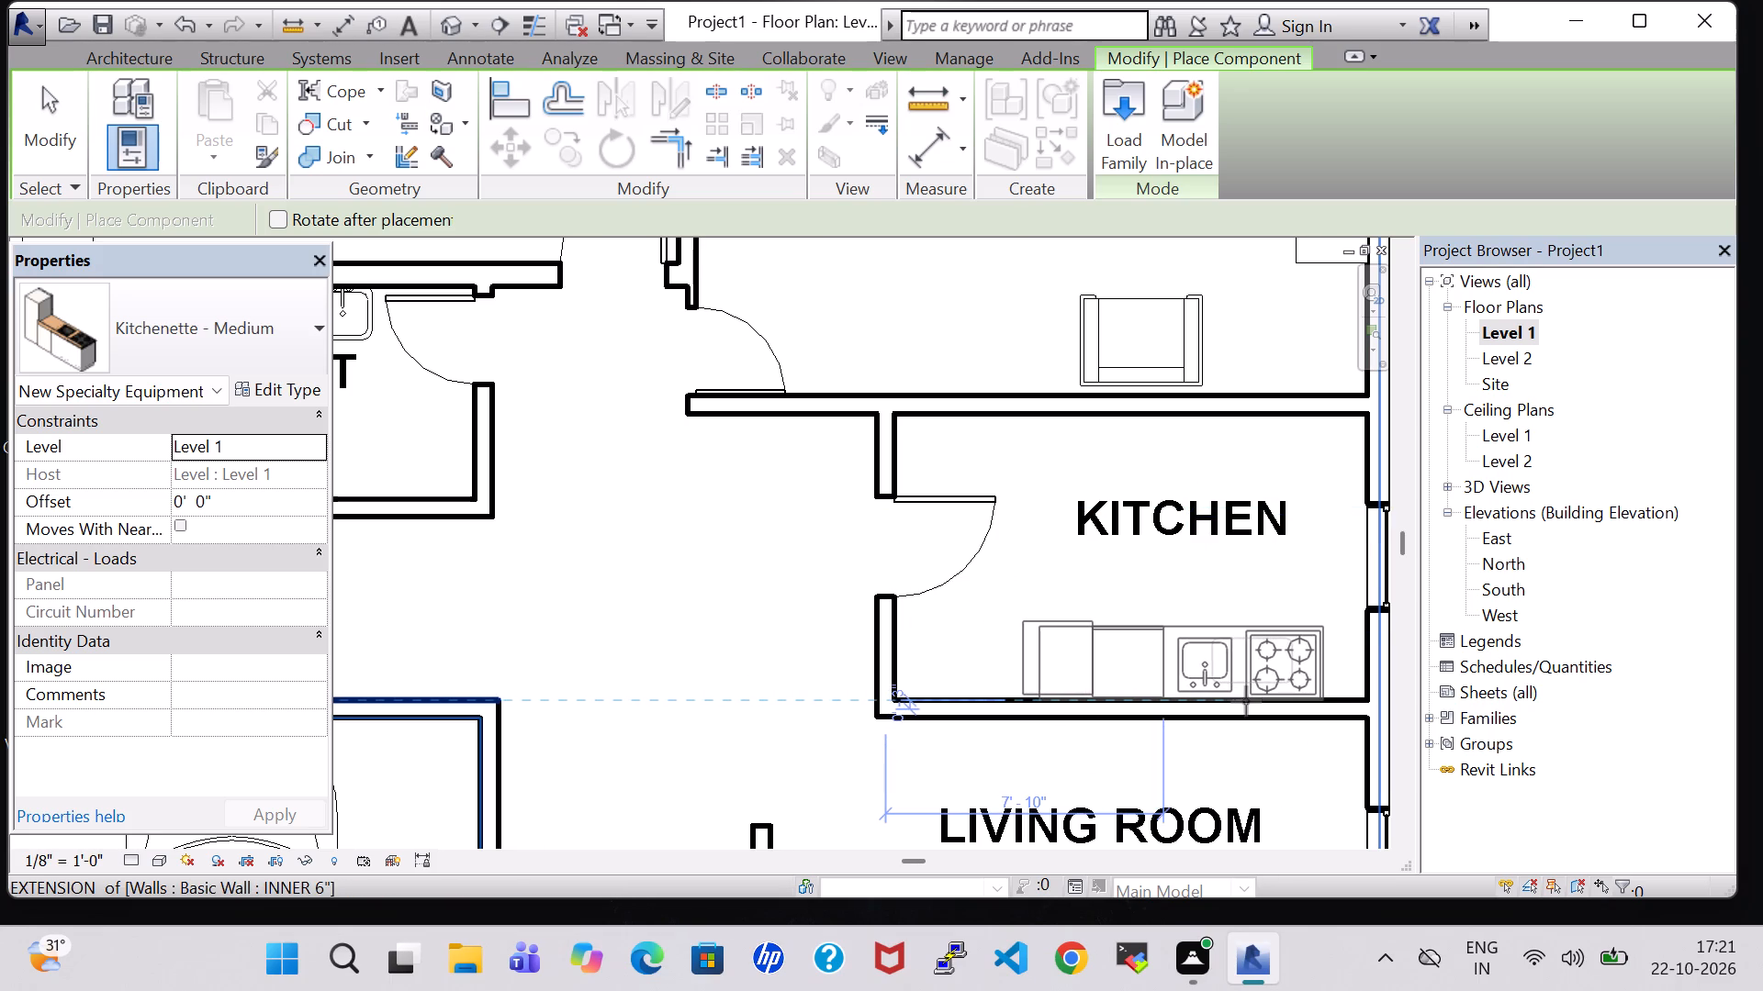
pyautogui.click(1266, 707)
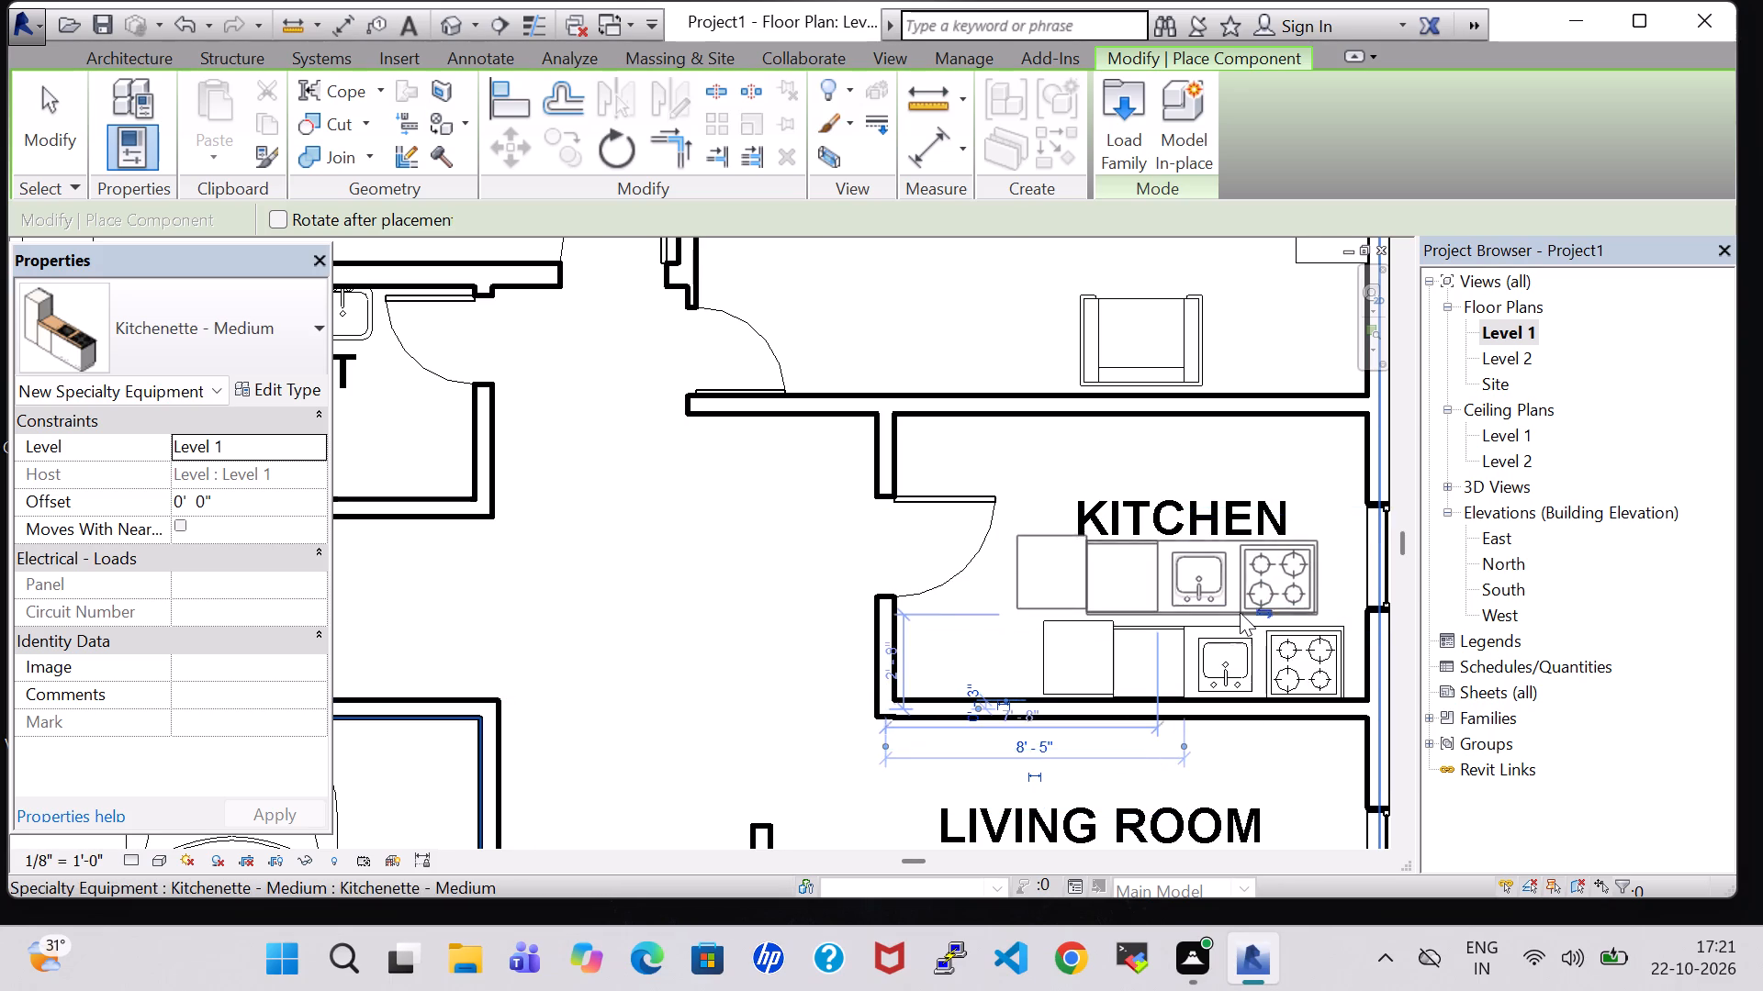
pyautogui.press('Escape')
pyautogui.press('Escape')
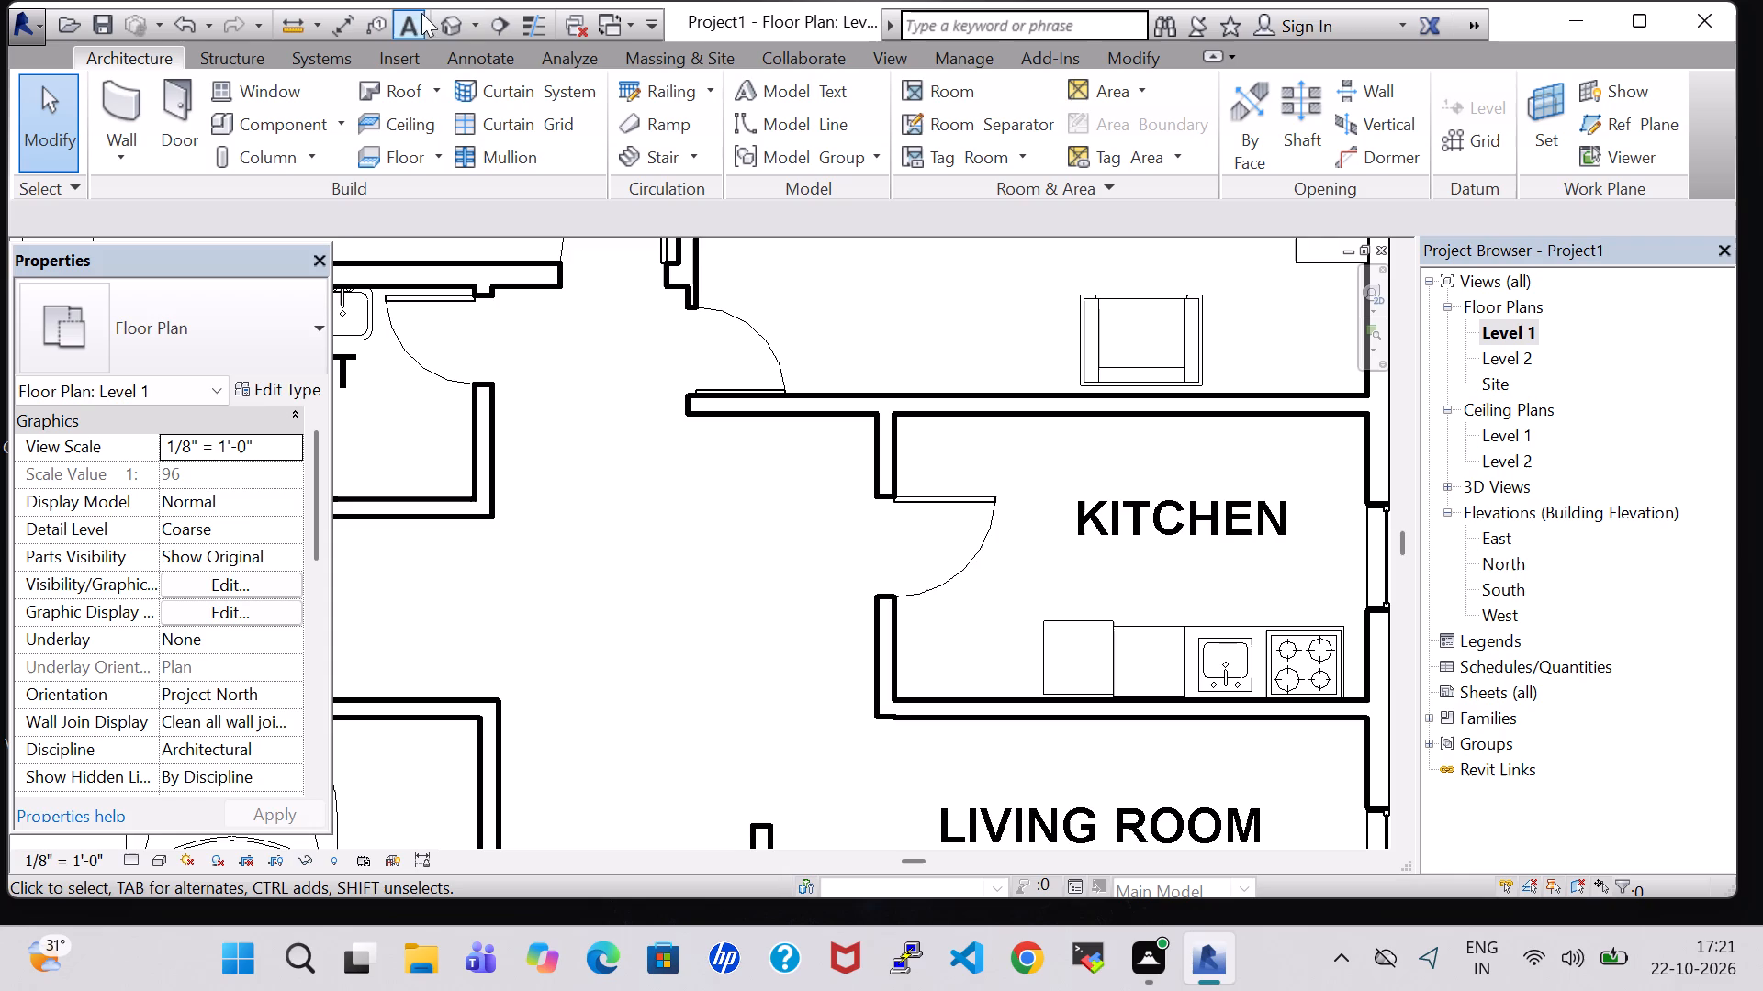
# Examine the Kitchen's kitchenette and the furnished rooms from several angles in the 3D view.
pyautogui.click(439, 17)
pyautogui.moveTo(920, 365); pyautogui.dragTo(845, 552, button='middle')
pyautogui.scroll(-4, 846, 544)
pyautogui.moveTo(860, 504); pyautogui.dragTo(814, 405, button='middle')
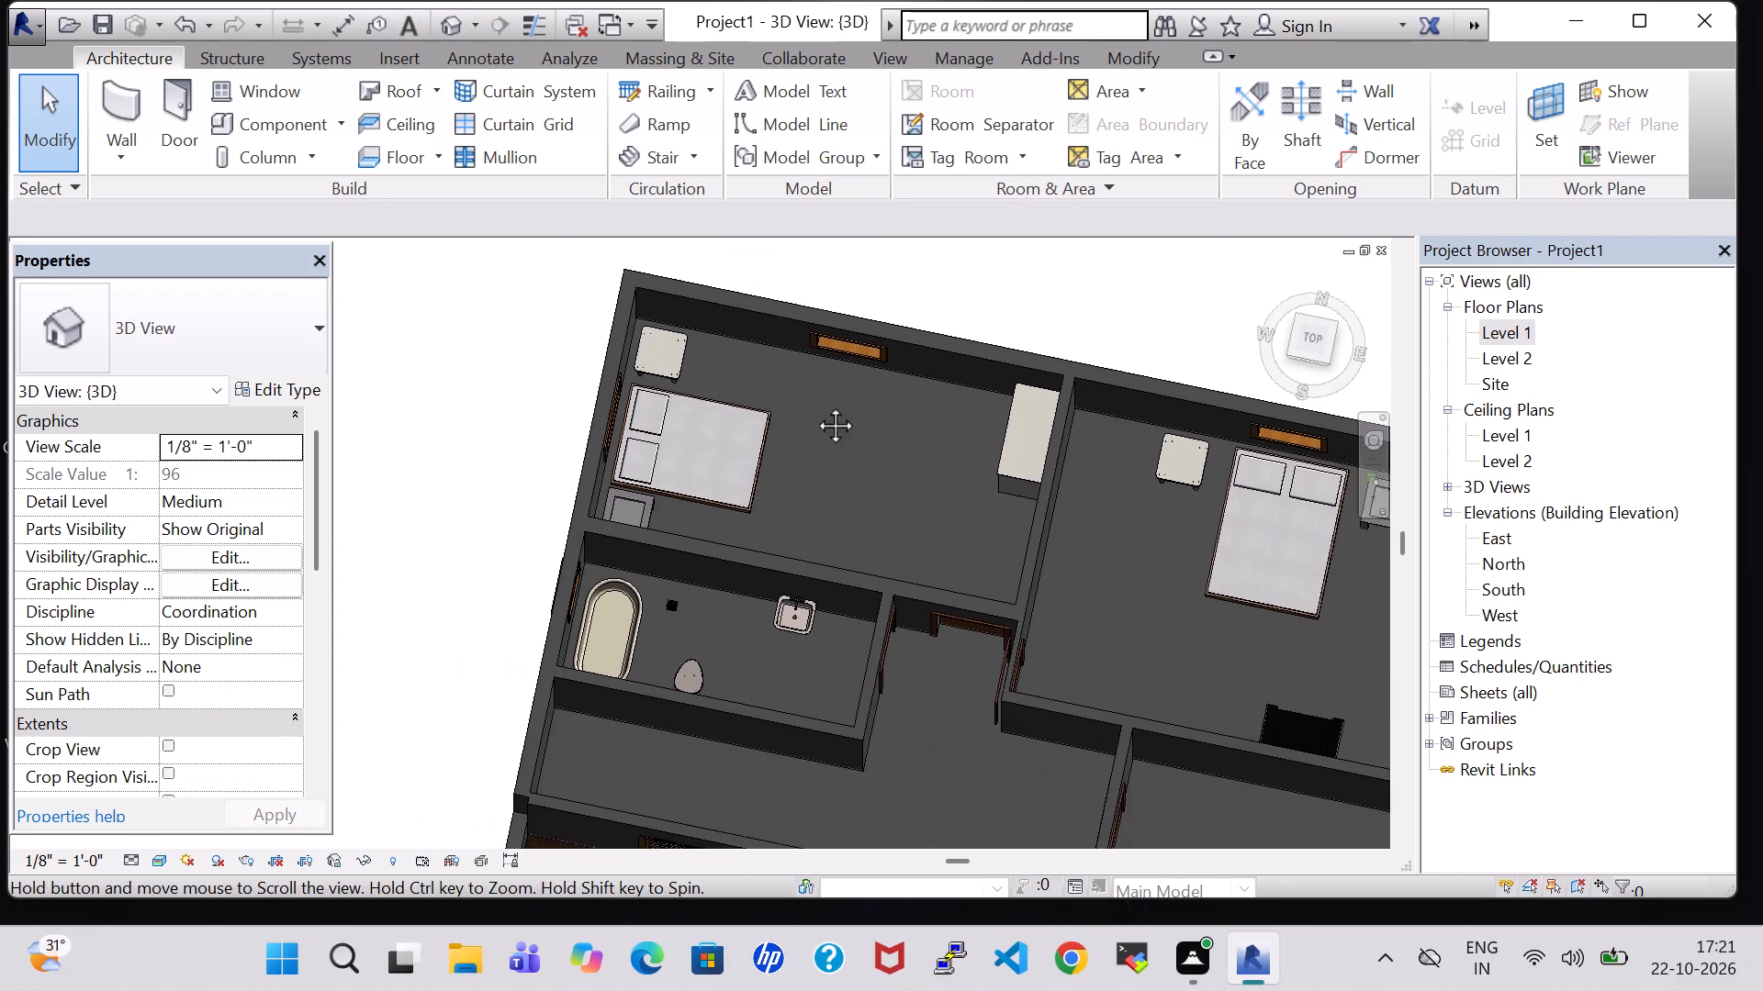
pyautogui.moveTo(814, 405); pyautogui.dragTo(800, 357, button='middle')
pyautogui.moveTo(906, 671); pyautogui.dragTo(1121, 695, button='middle')
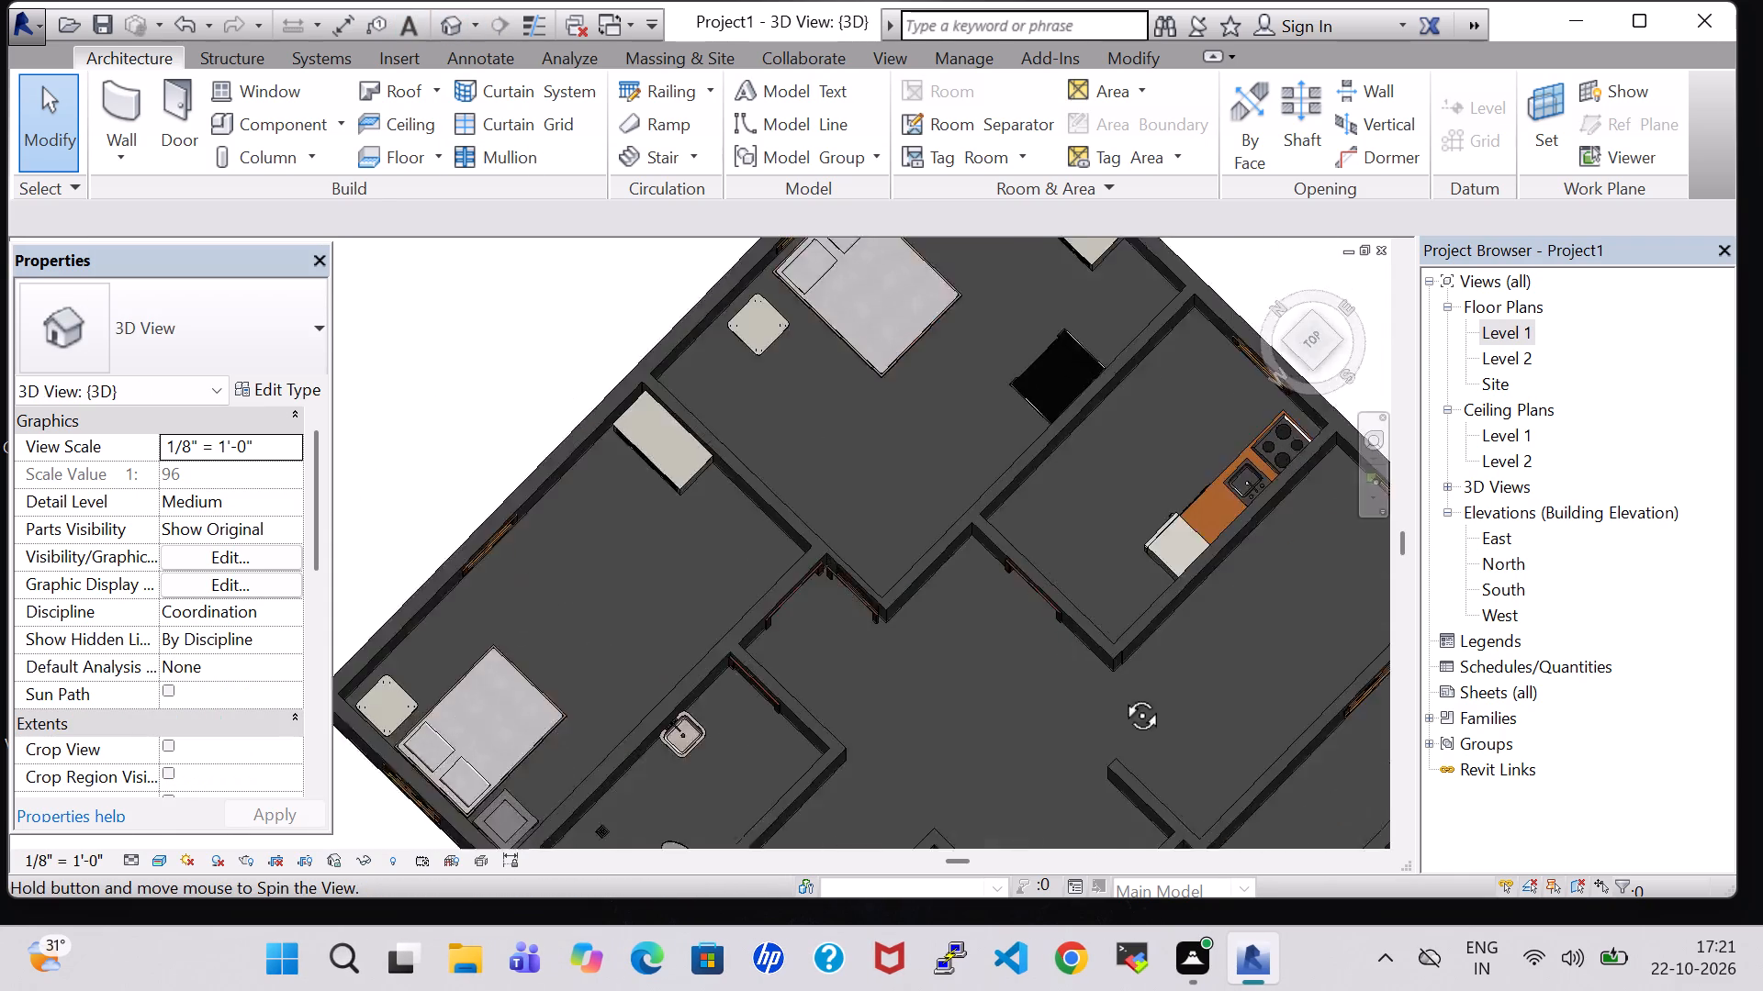
pyautogui.moveTo(1121, 695); pyautogui.dragTo(1265, 442, button='middle')
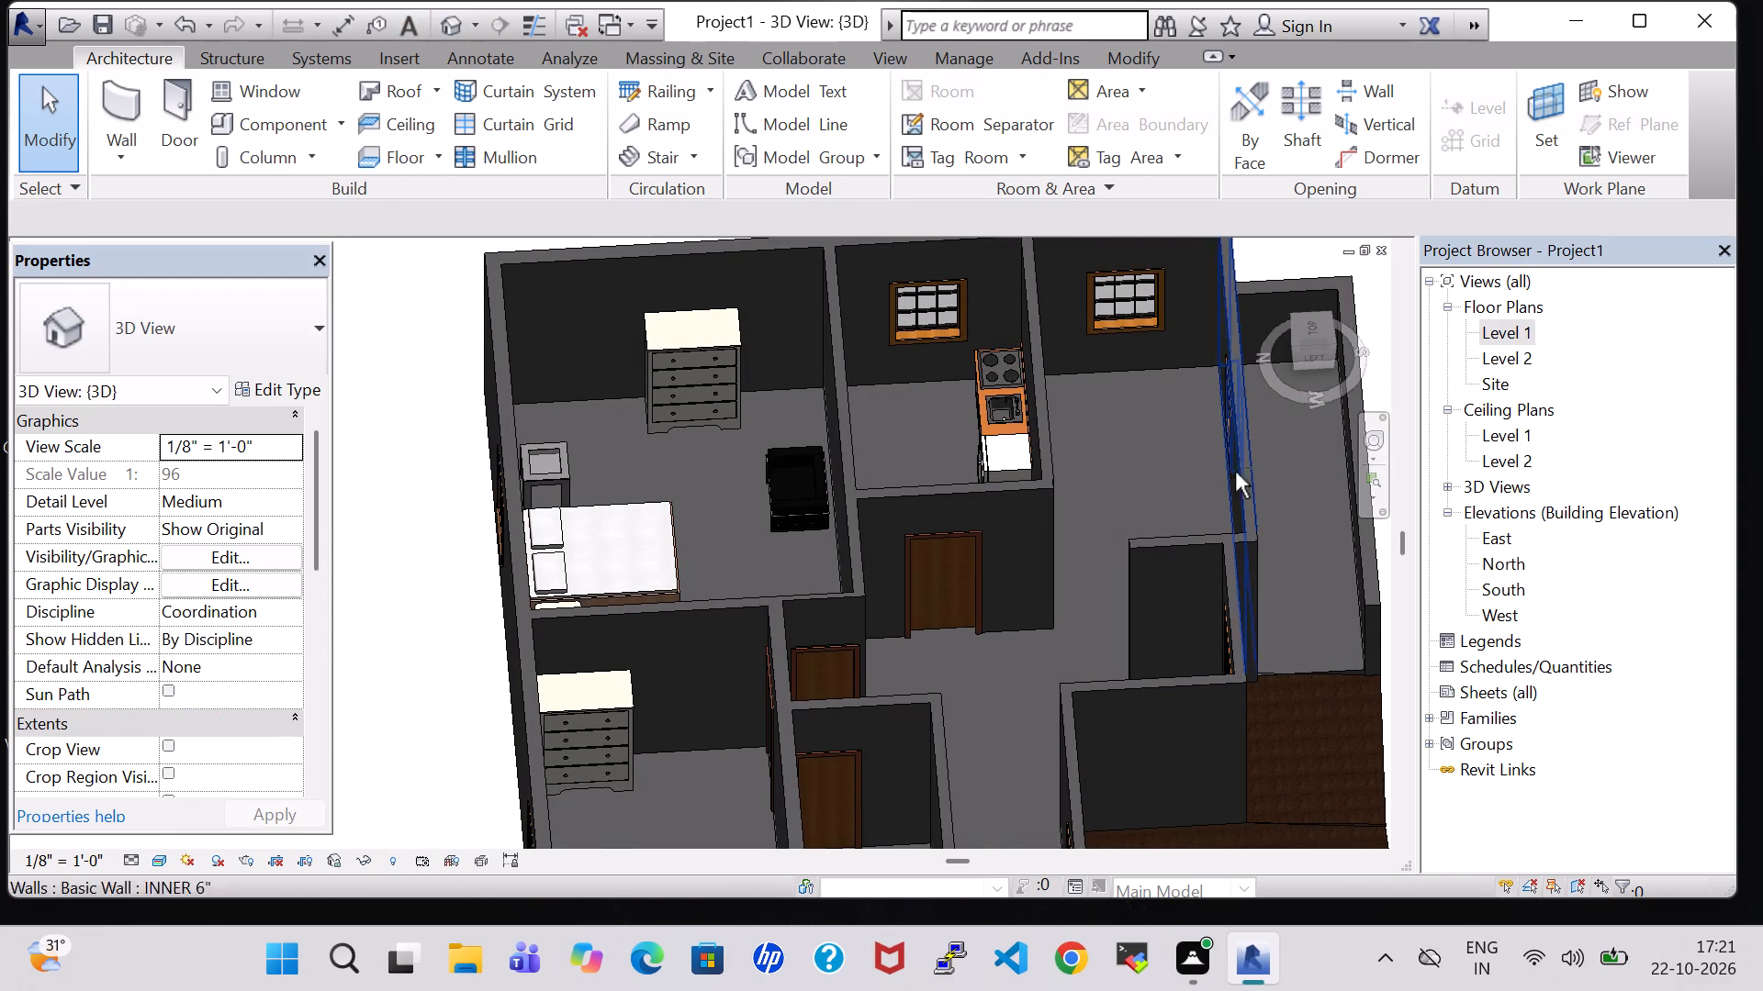
pyautogui.keyDown('shift'); pyautogui.moveTo(1020, 676); pyautogui.dragTo(1147, 676, button='middle'); pyautogui.keyUp('shift')
pyautogui.scroll(4, 967, 629)
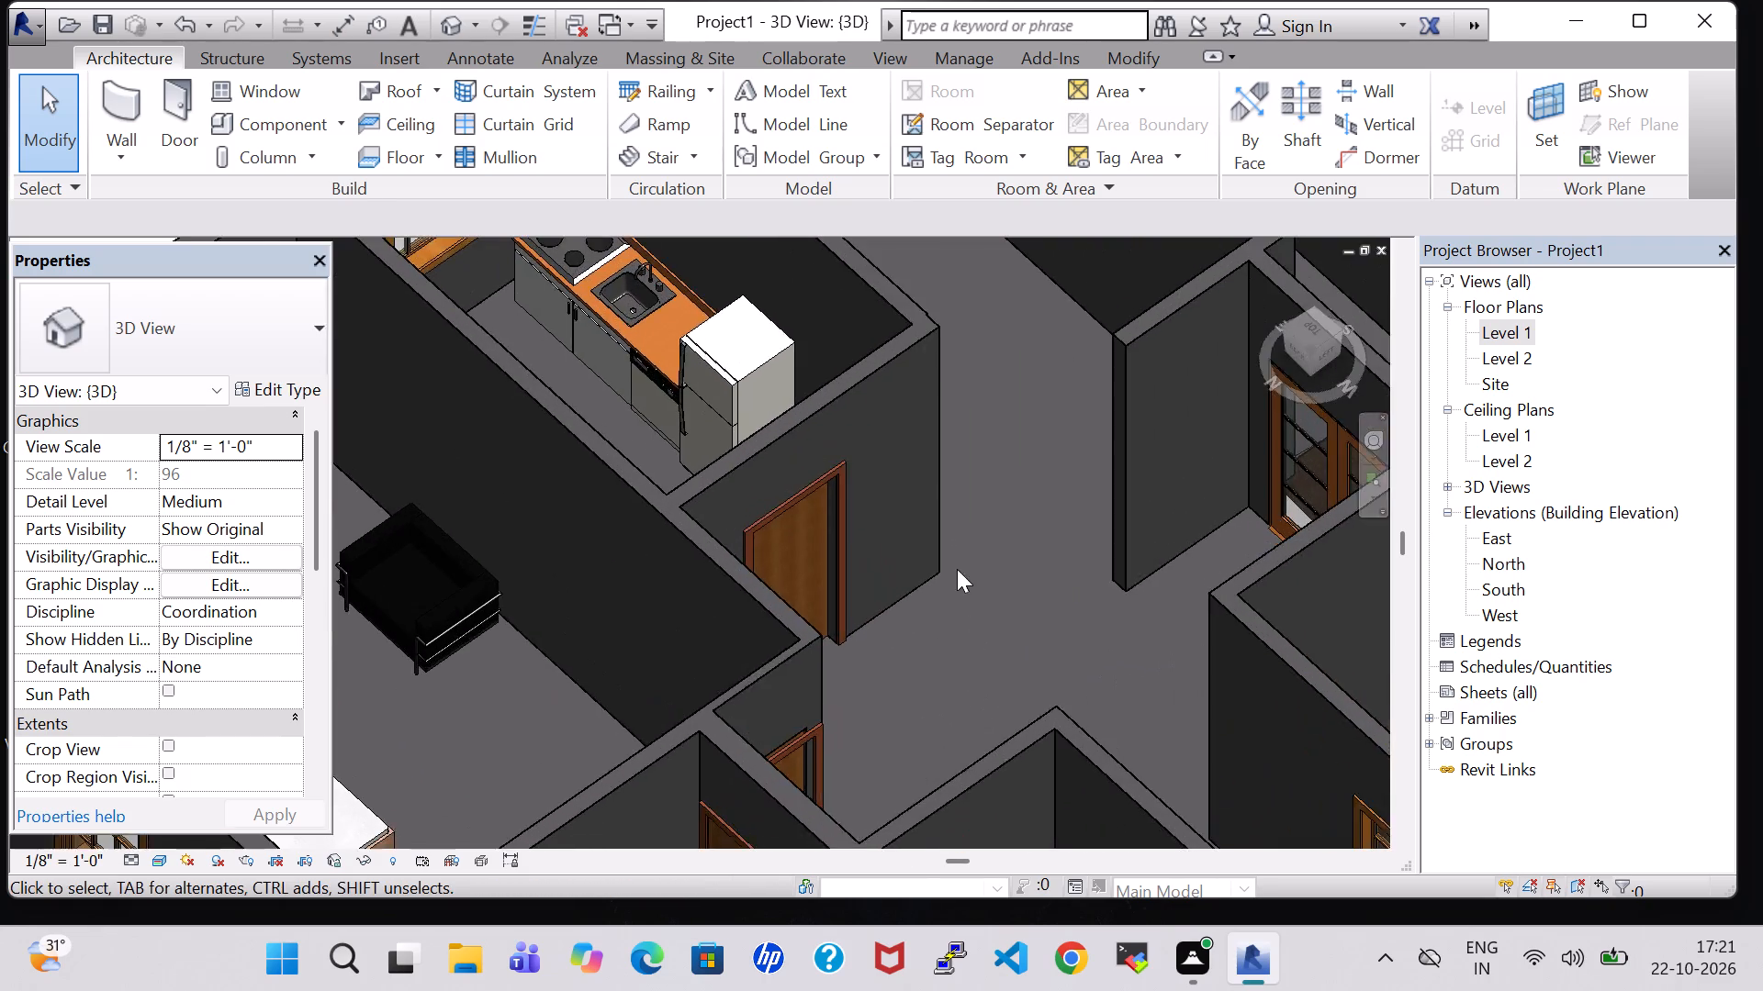
pyautogui.keyDown('shift'); pyautogui.moveTo(961, 569); pyautogui.dragTo(1051, 588, button='middle'); pyautogui.keyUp('shift')
pyautogui.moveTo(998, 580); pyautogui.dragTo(1185, 559, button='middle')
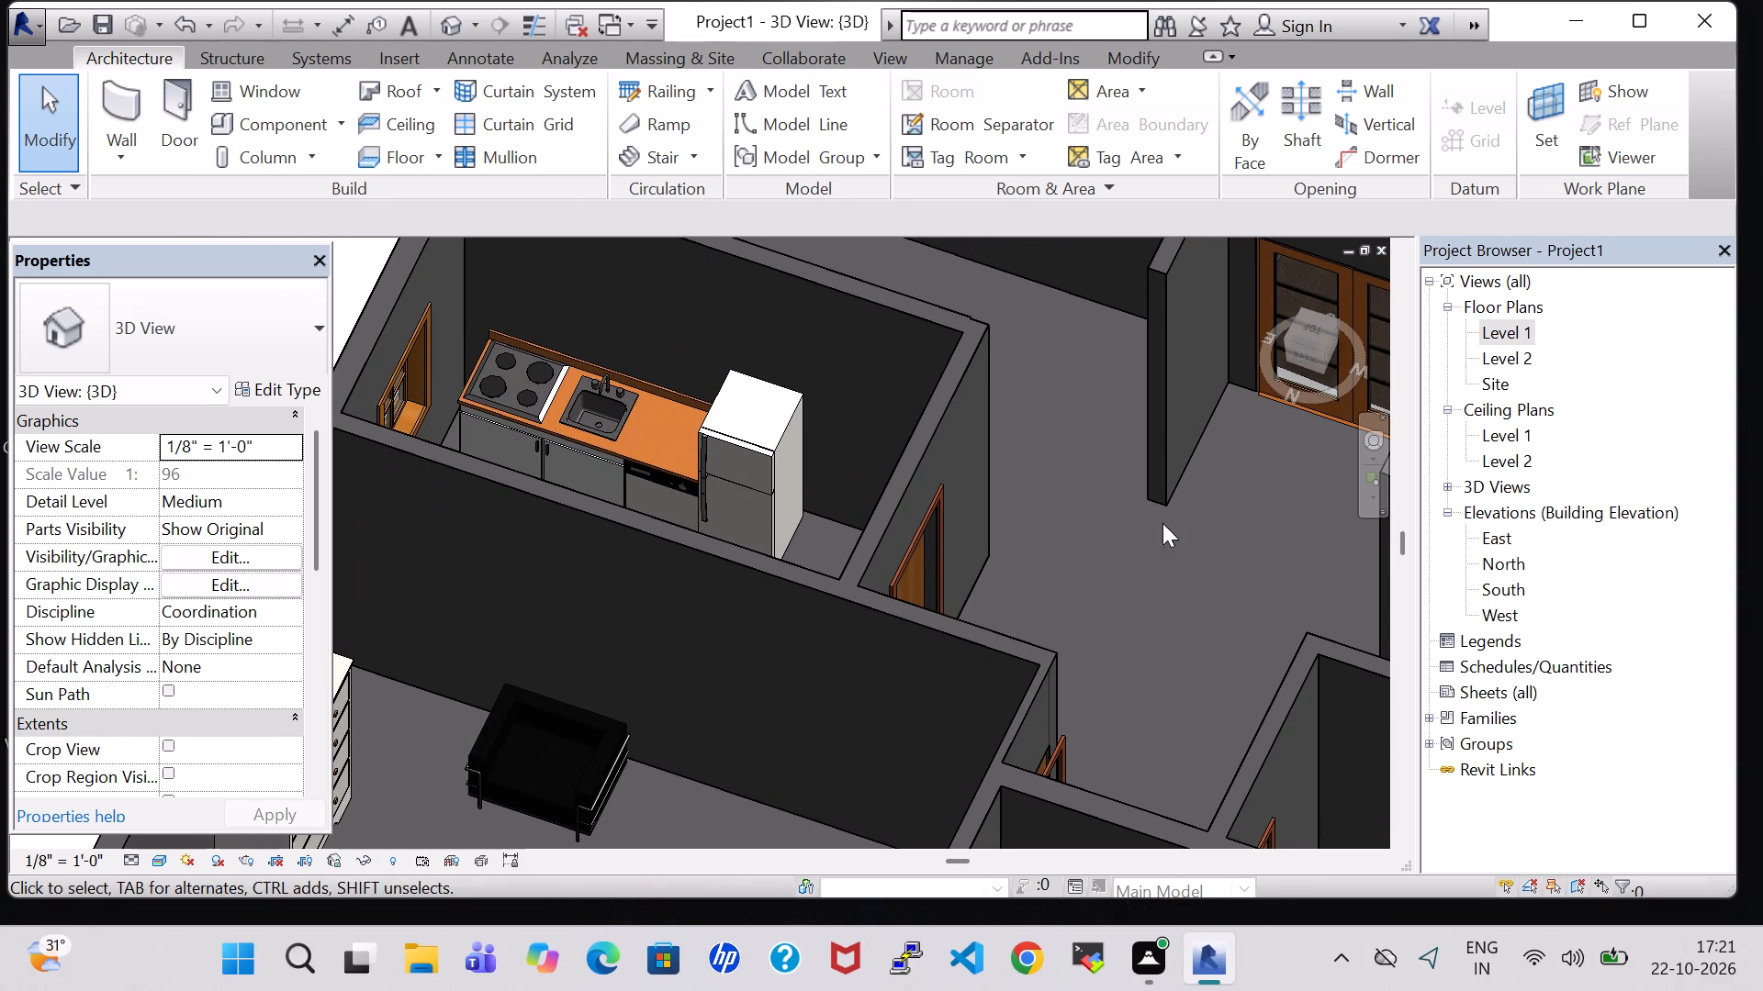
# On the Level 1 plan, load Table-Dining Round w Chairs and place one between the Toilet and Kitchen, about 2' 7" from the Toilet wall line.
pyautogui.doubleClick(1512, 328)
pyautogui.scroll(-5, 1292, 466)
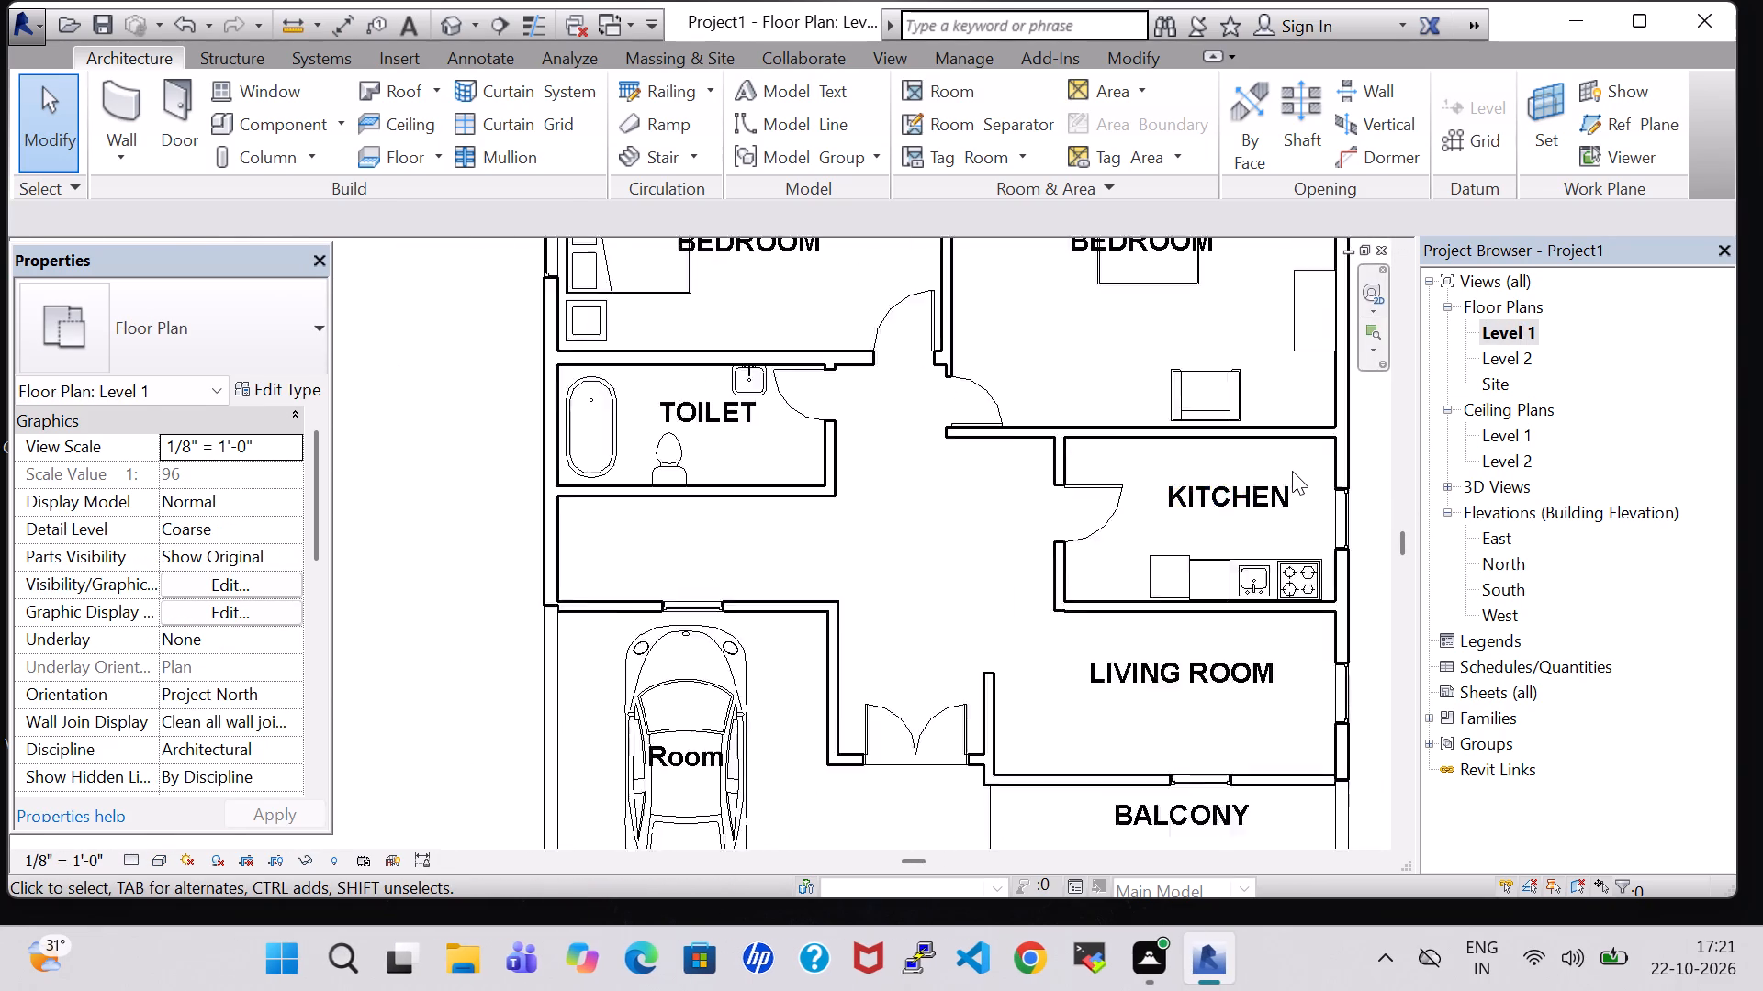
pyautogui.scroll(-1, 1292, 471)
pyautogui.moveTo(1019, 552); pyautogui.dragTo(1009, 468, button='middle')
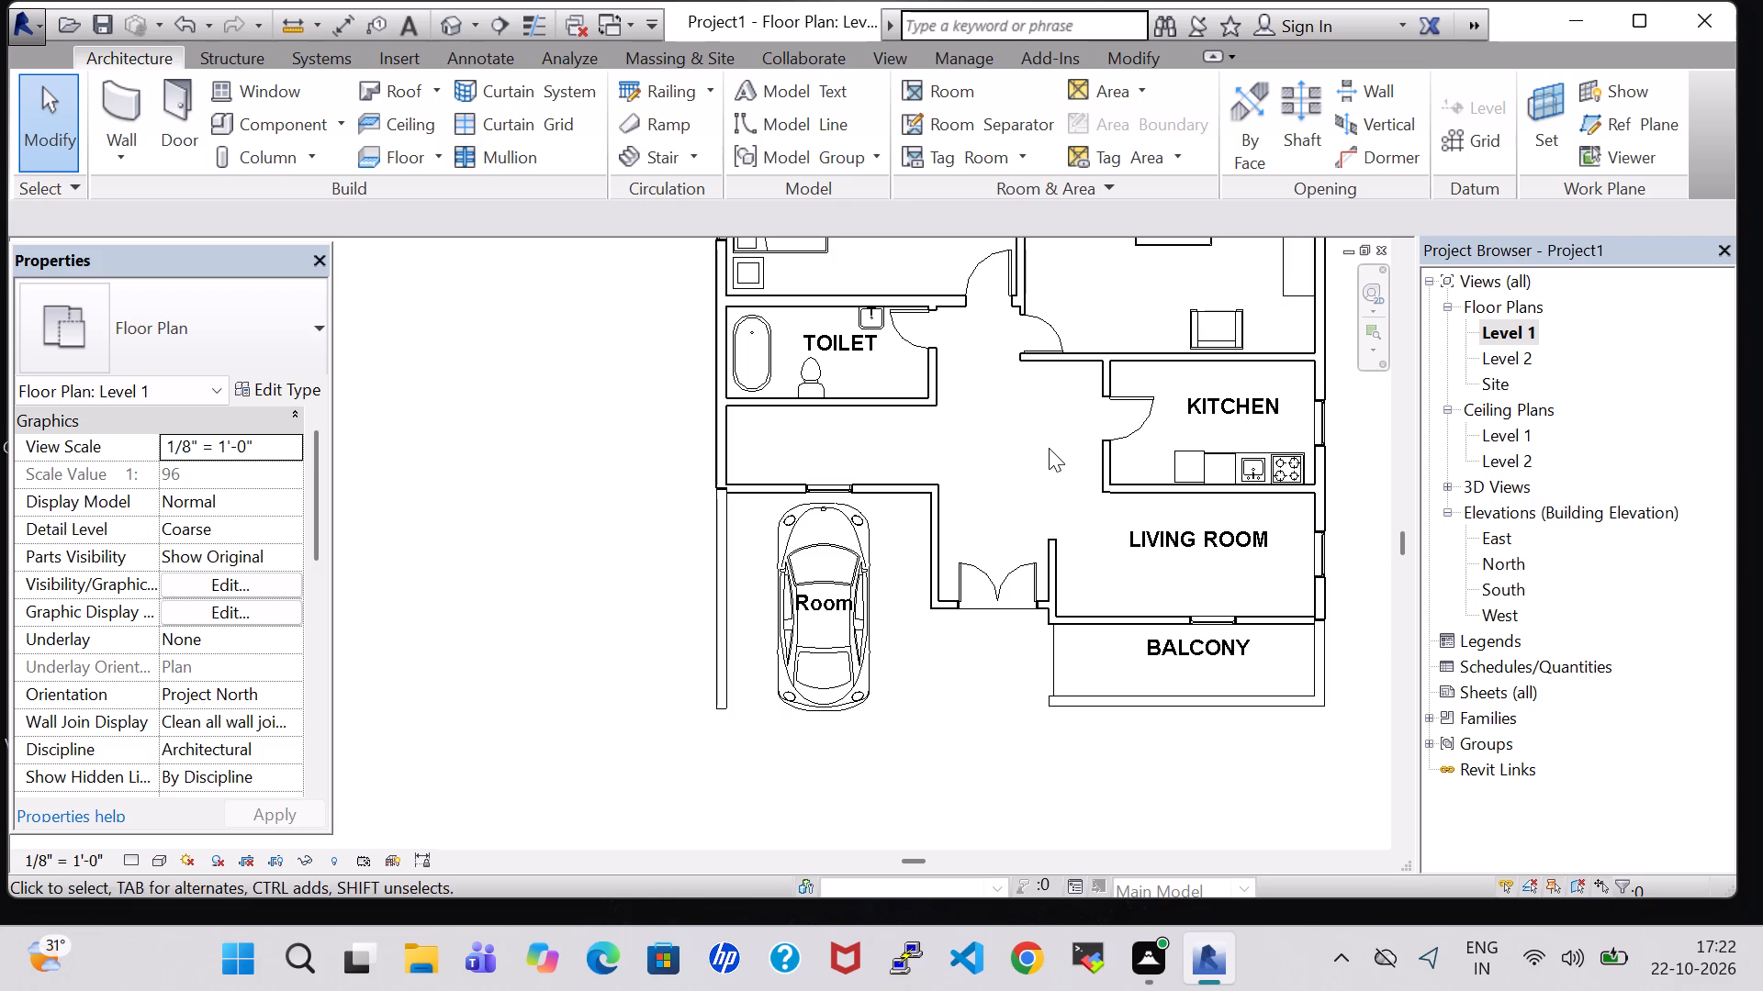
pyautogui.click(300, 111)
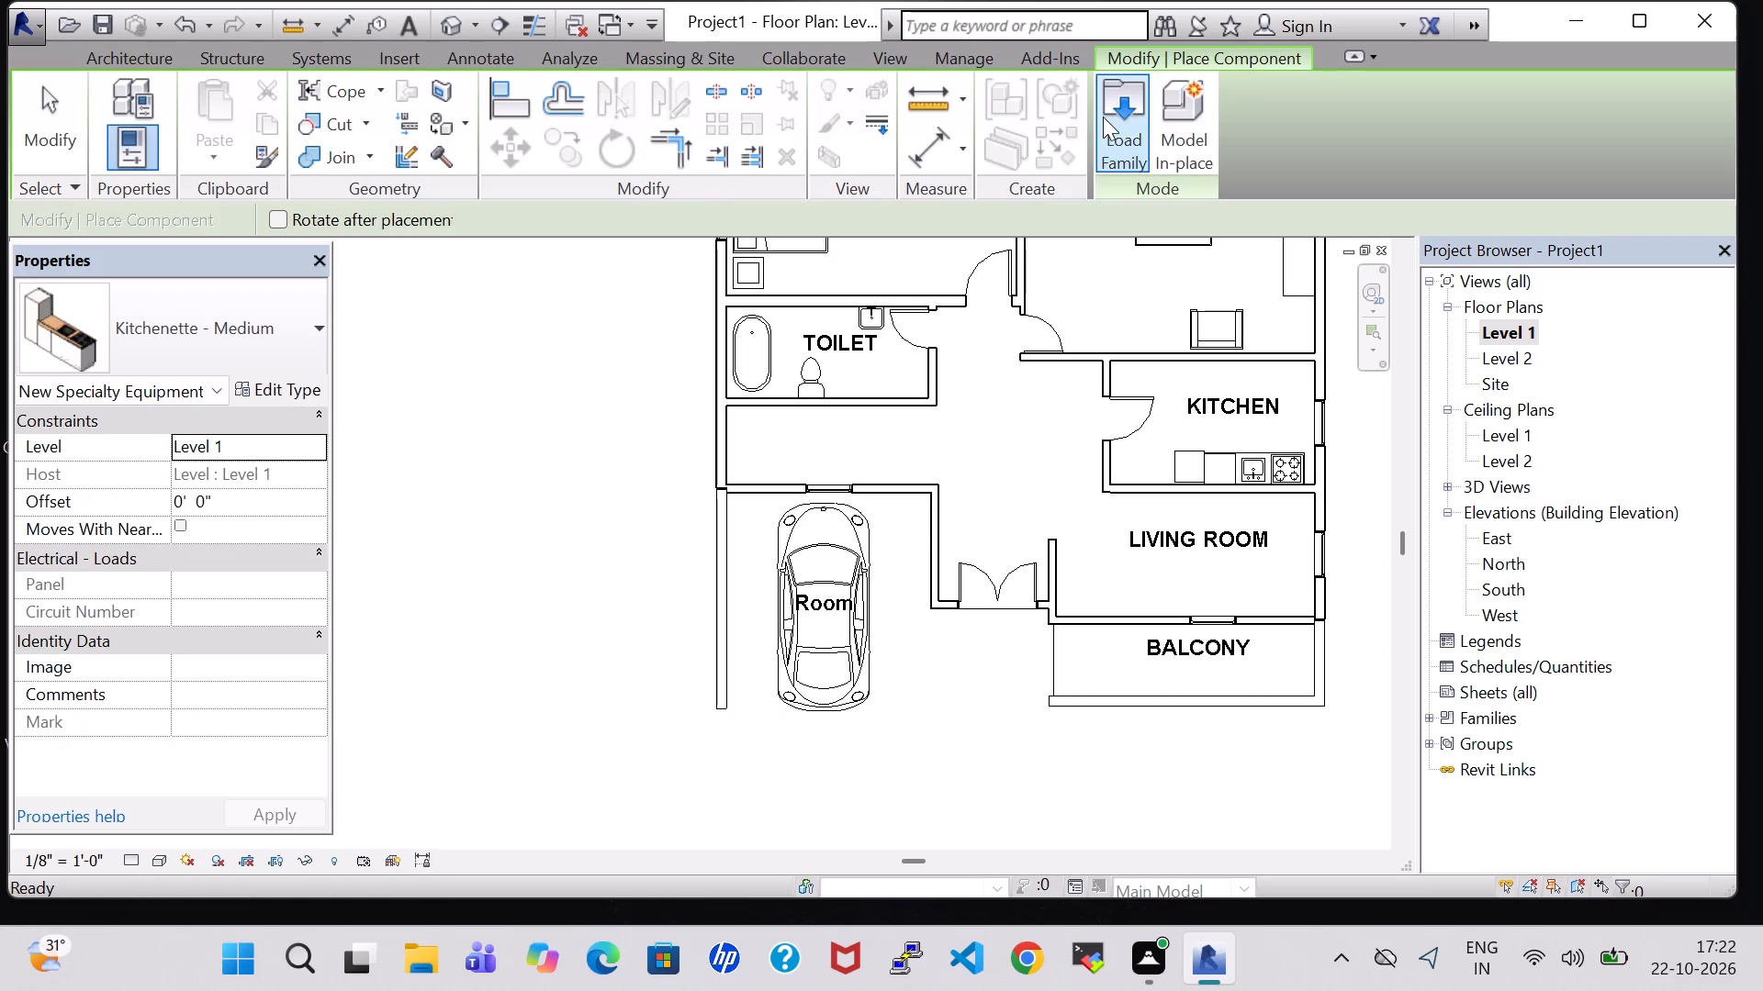
pyautogui.click(1103, 117)
pyautogui.doubleClick(1019, 631)
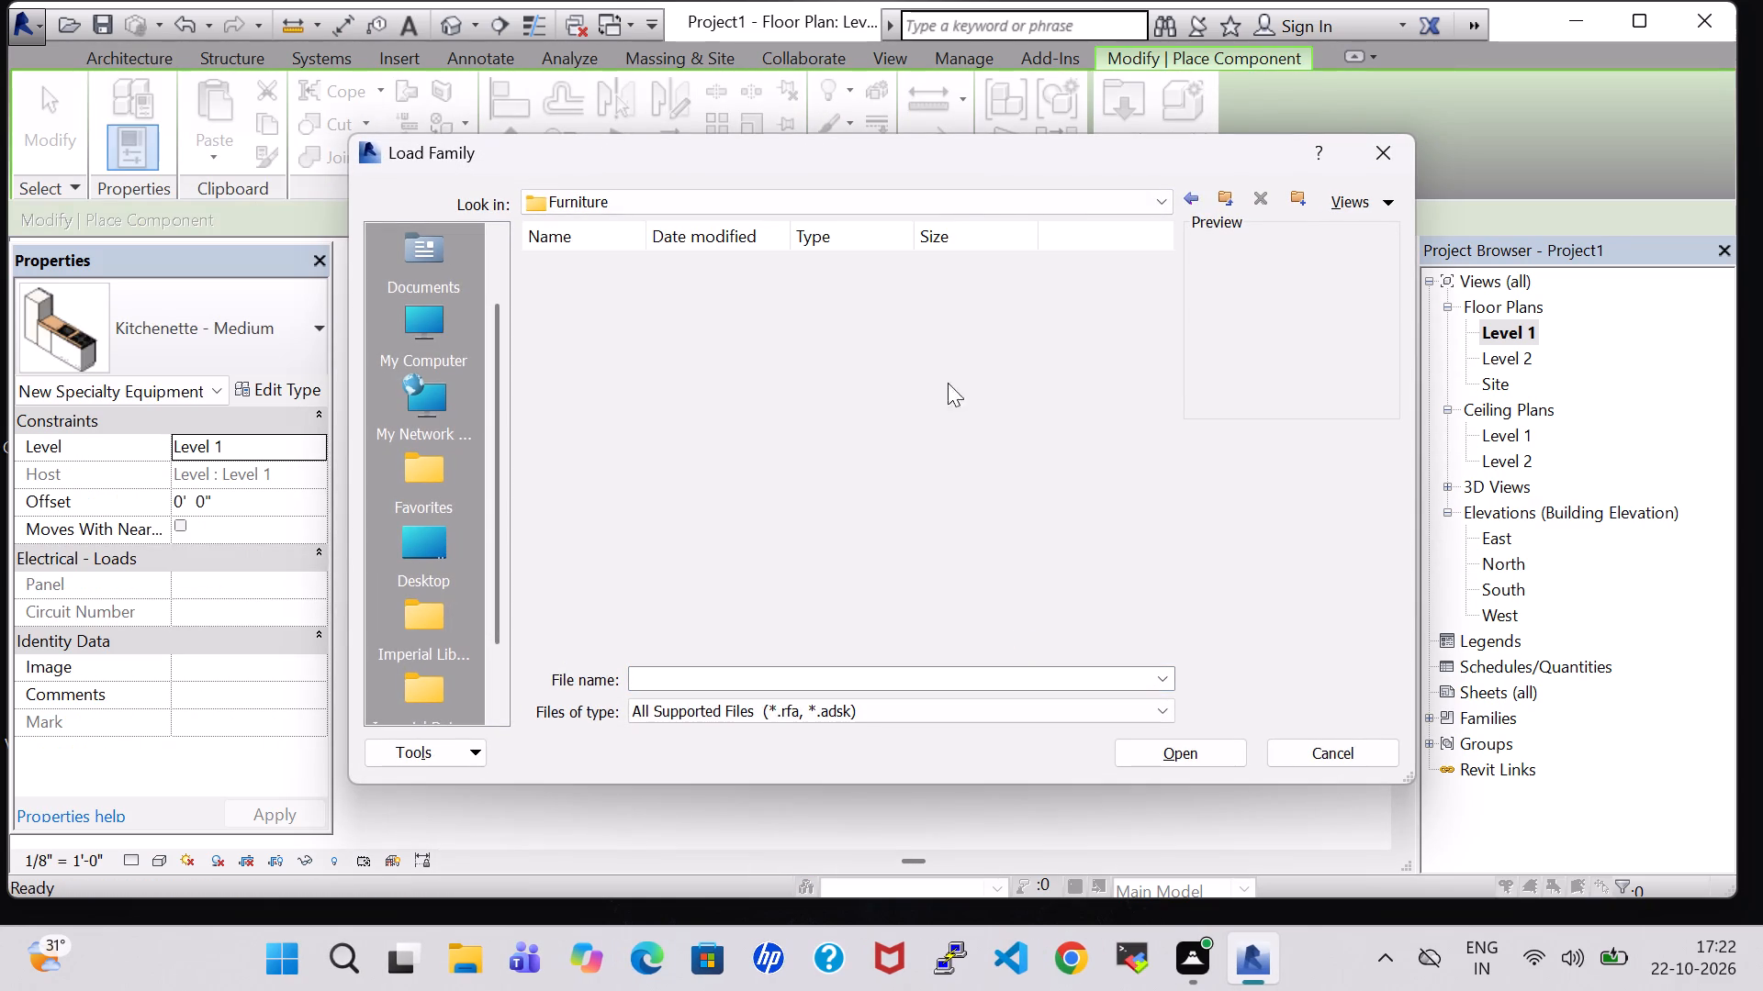
pyautogui.doubleClick(907, 304)
pyautogui.click(893, 295)
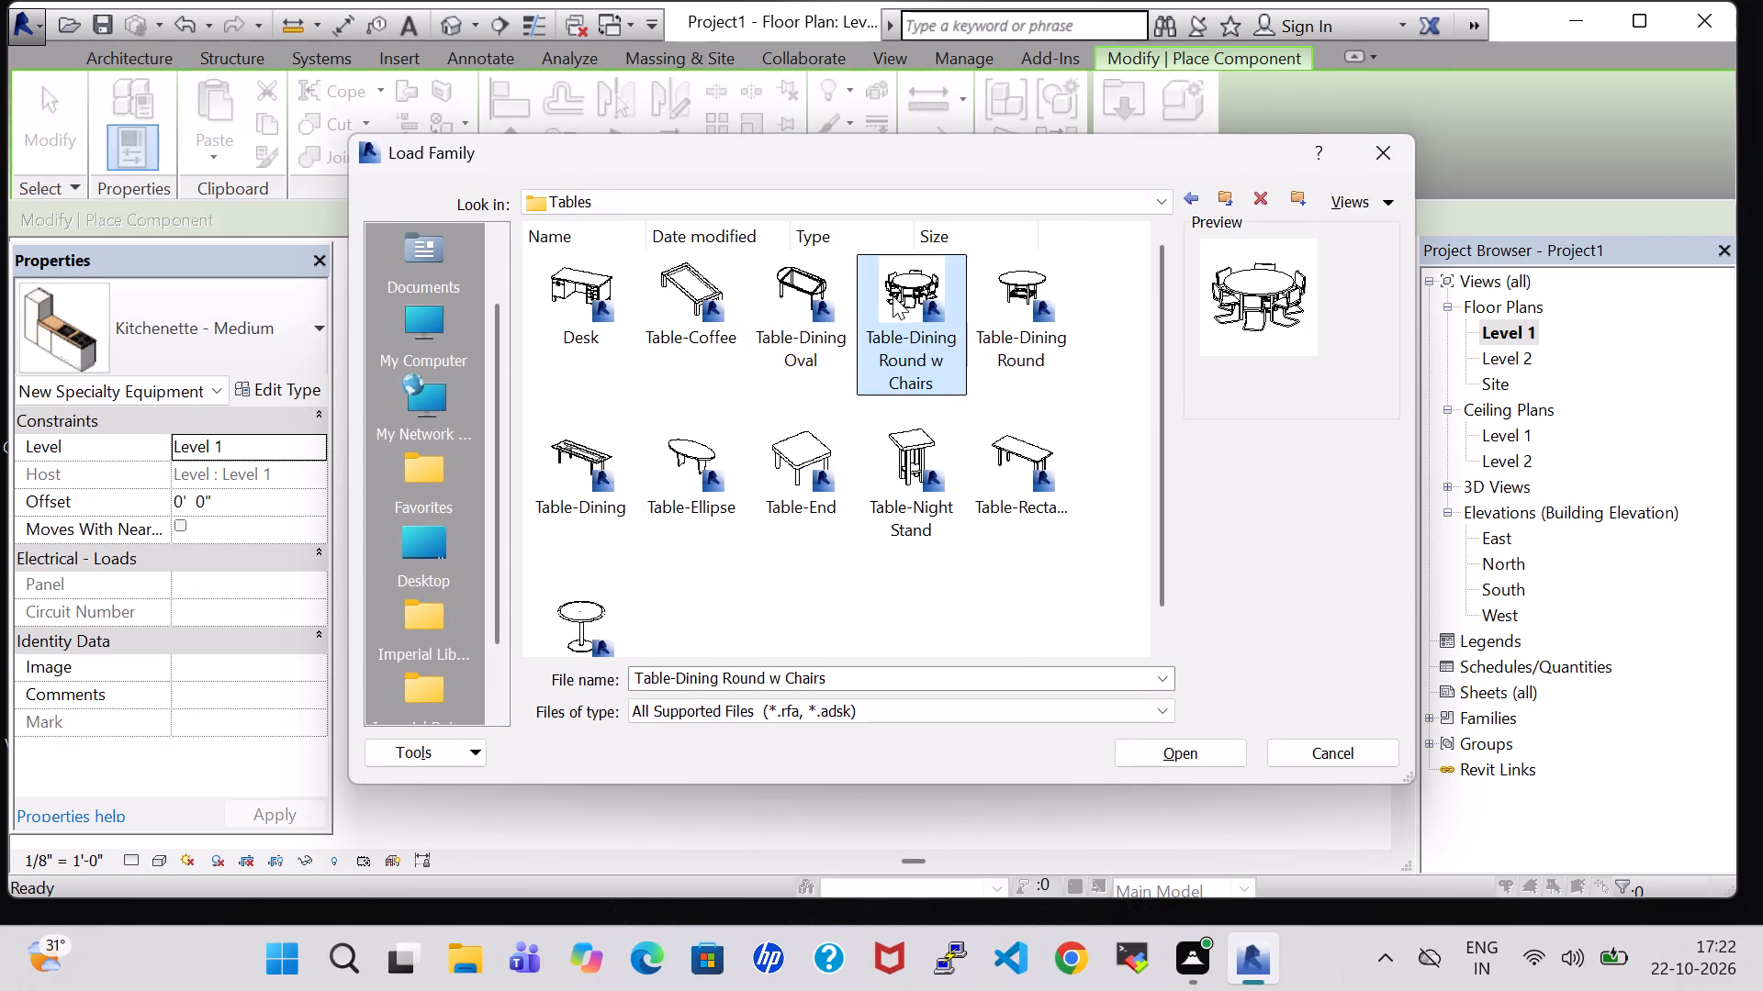
pyautogui.click(1201, 740)
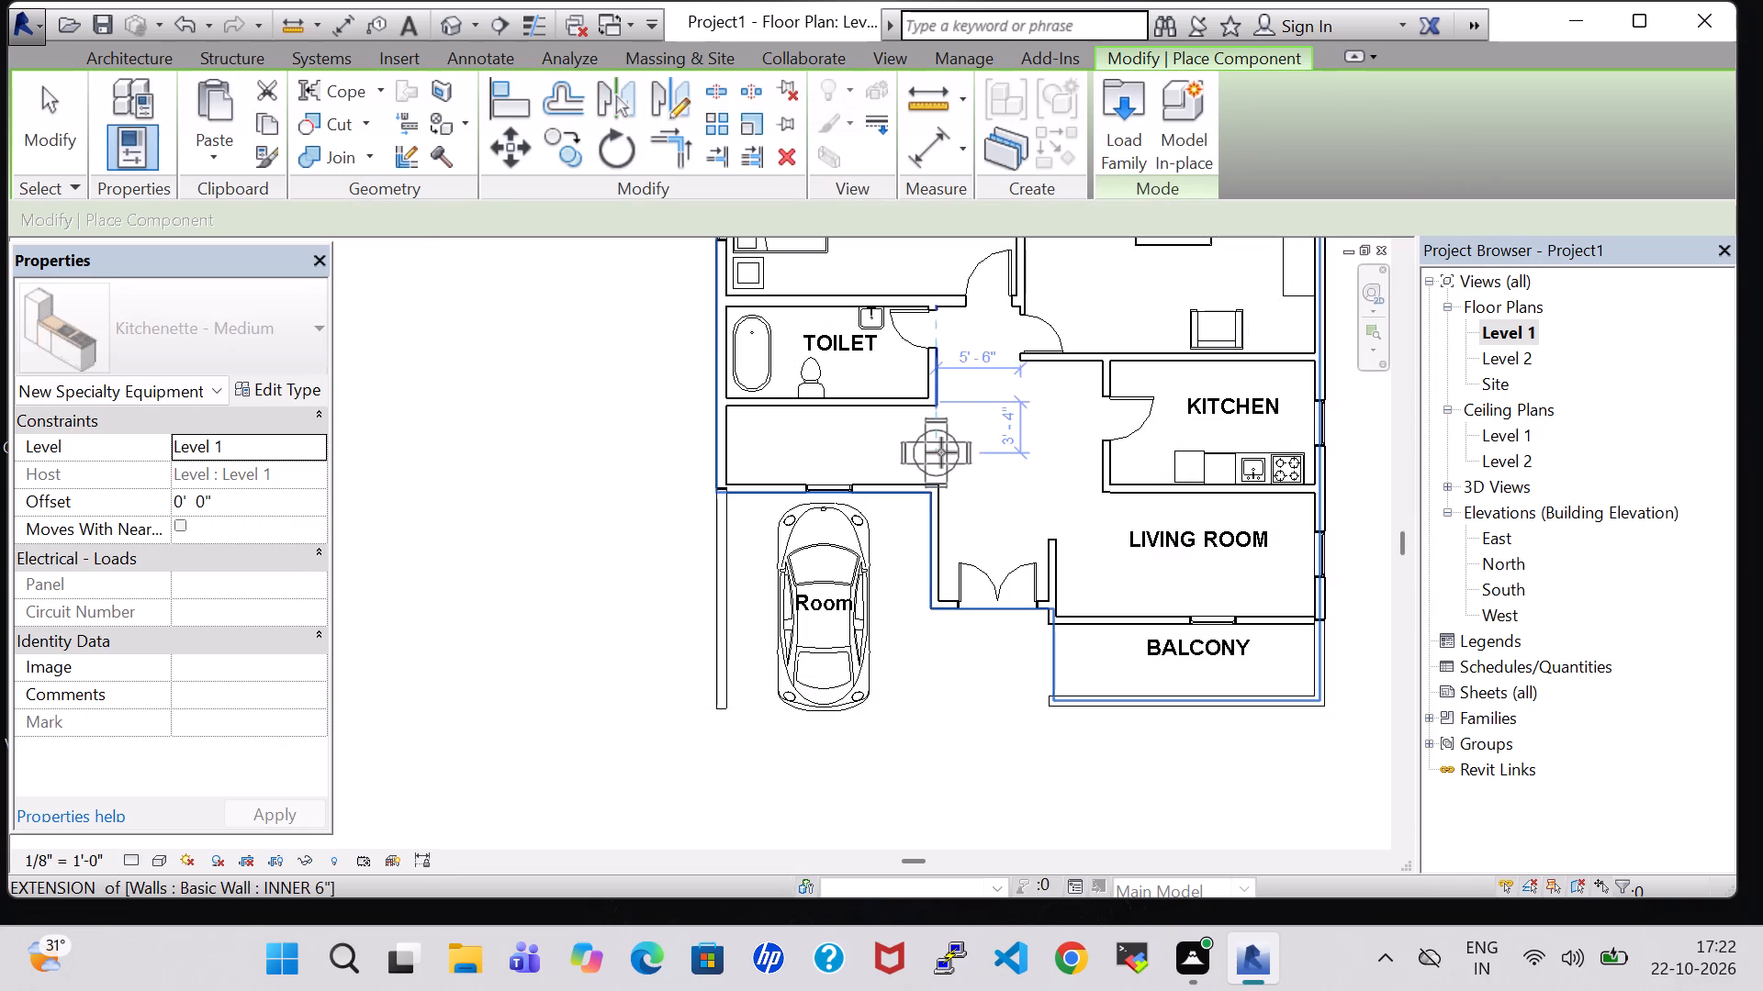
pyautogui.scroll(4, 955, 448)
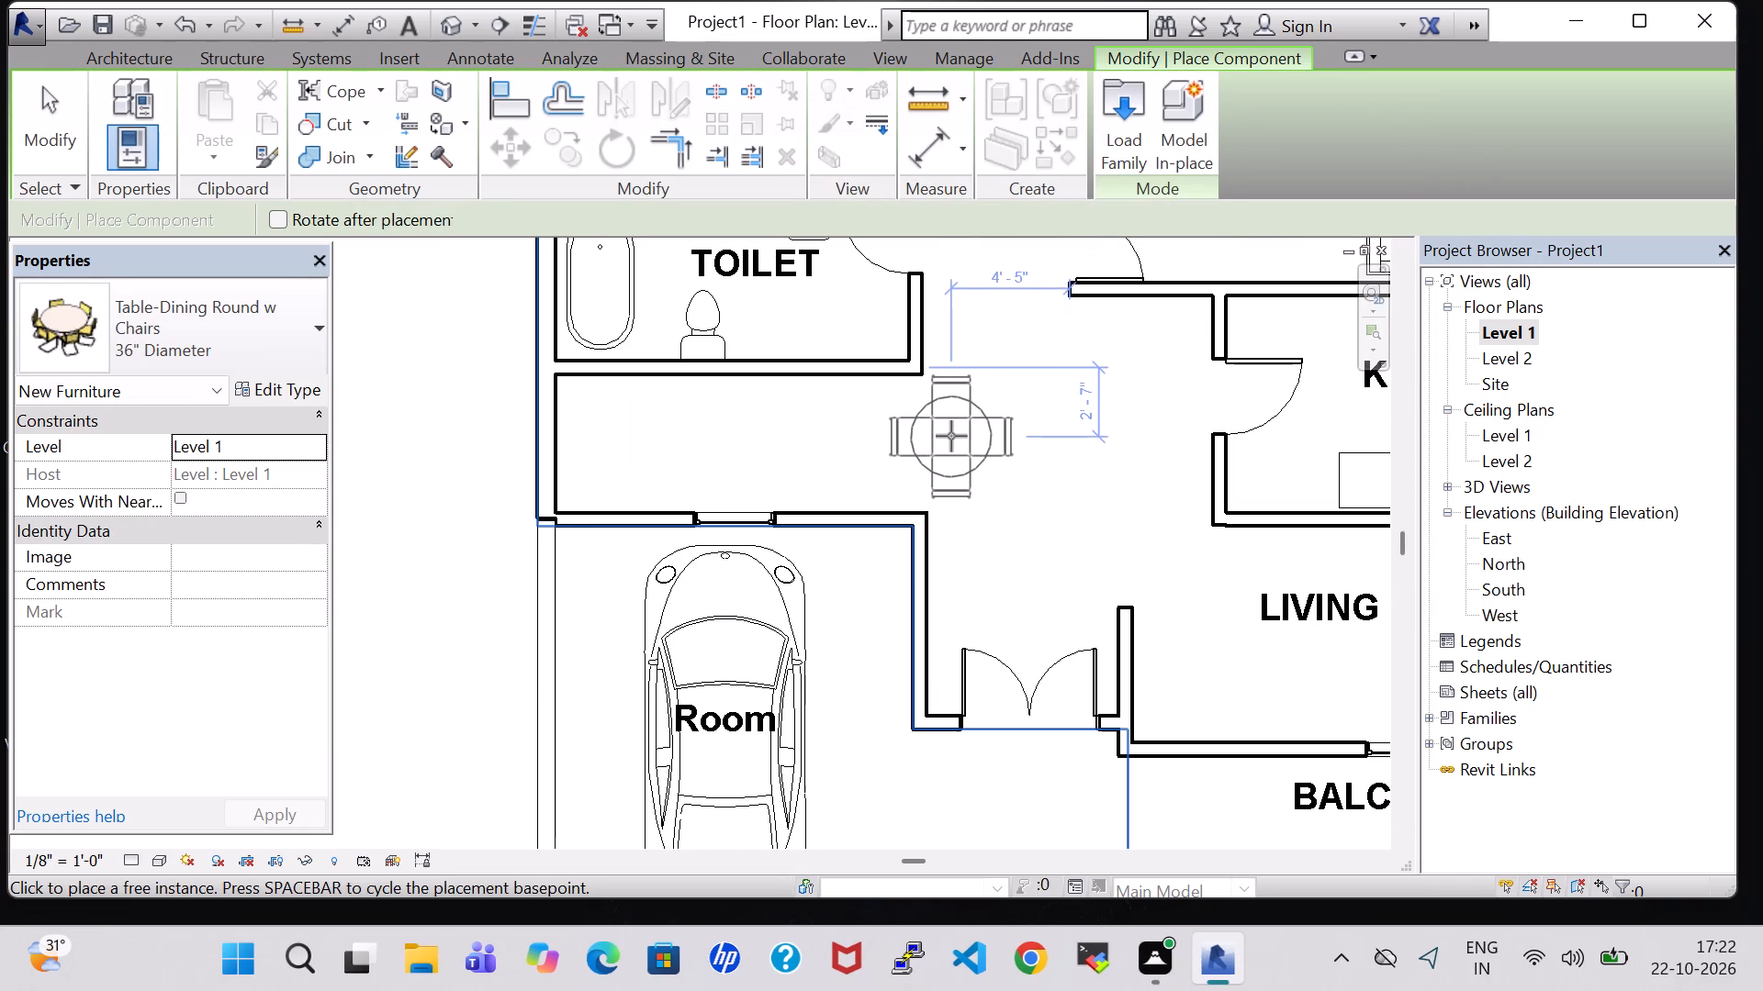
pyautogui.click(950, 436)
pyautogui.press('Escape')
pyautogui.press('Escape')
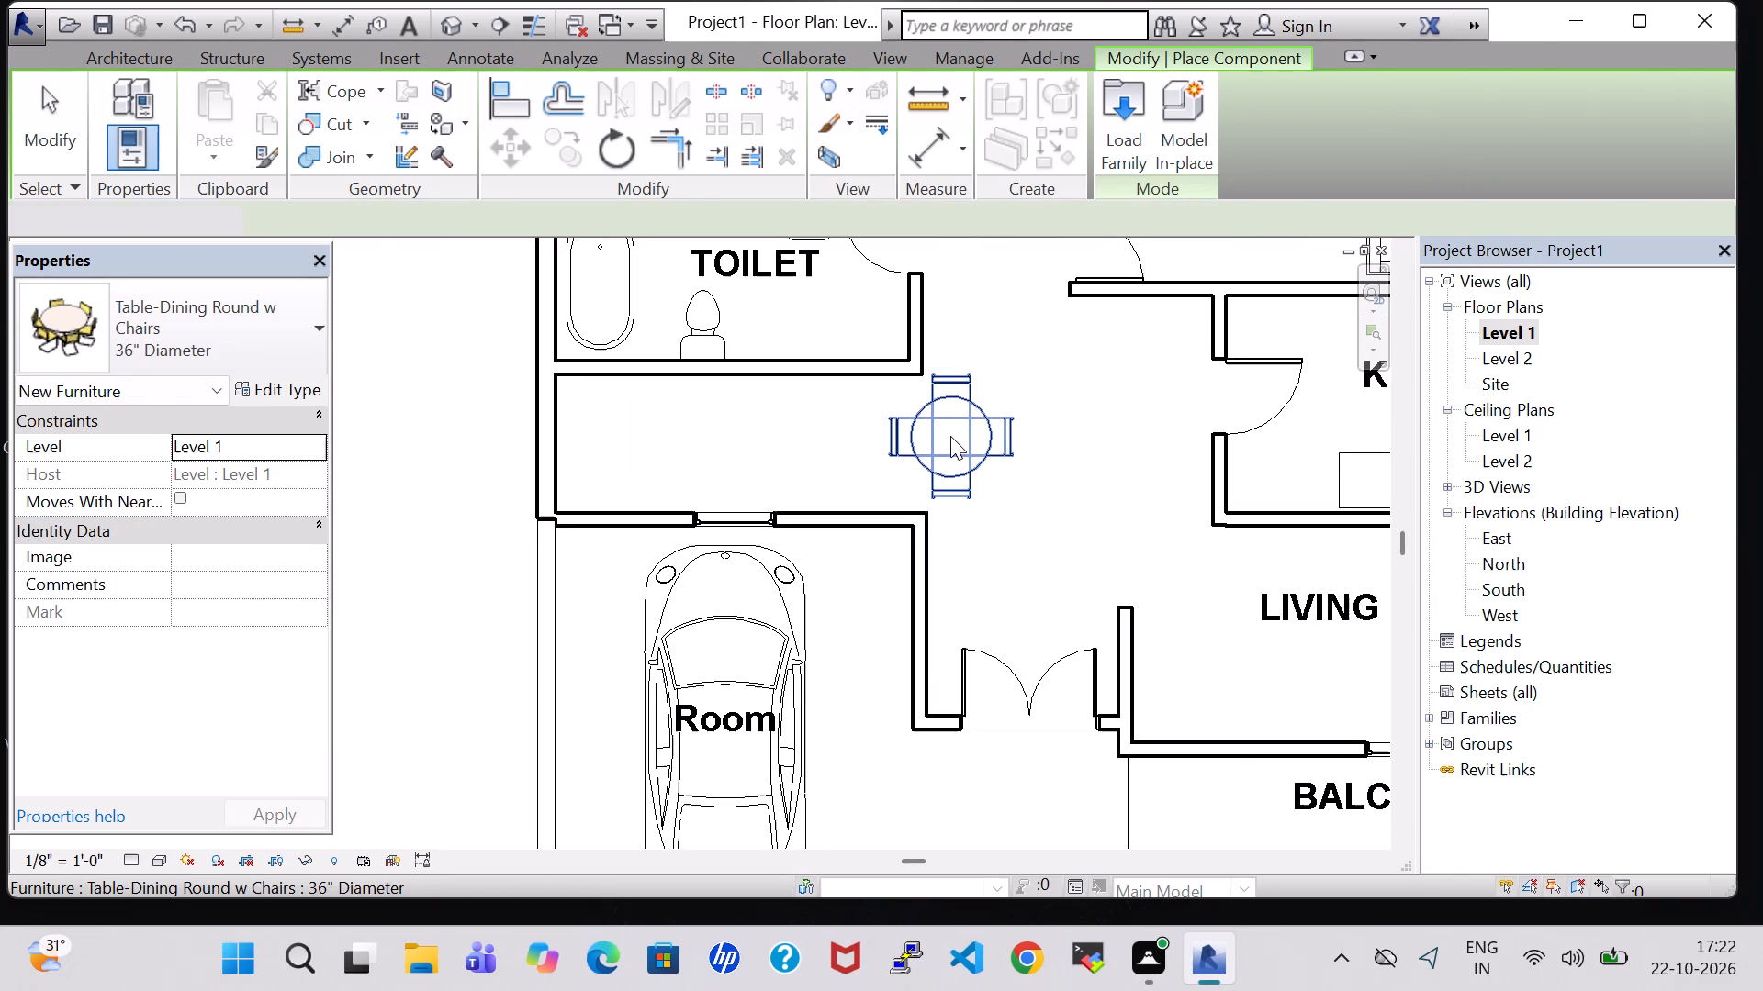
pyautogui.press('Down')
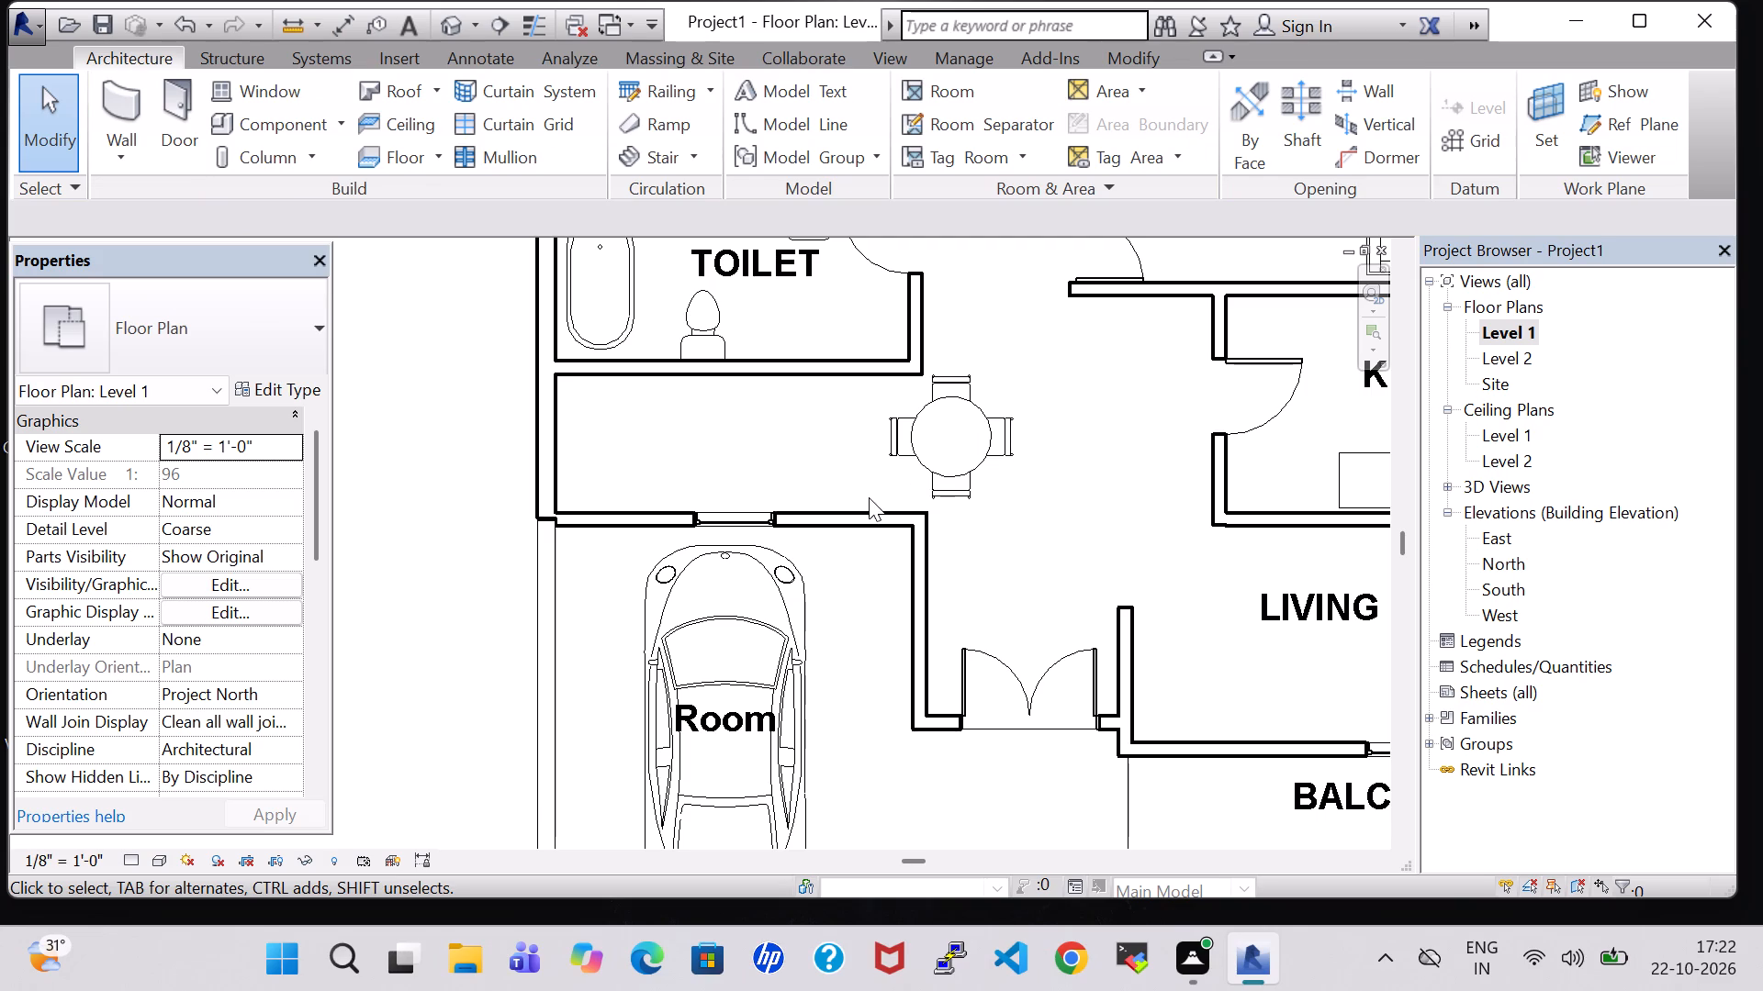
# Load the Sofa-Corbu family and place one in the Living Room, rotated parallel to the outer window wall with its back toward it.
pyautogui.scroll(-4, 854, 511)
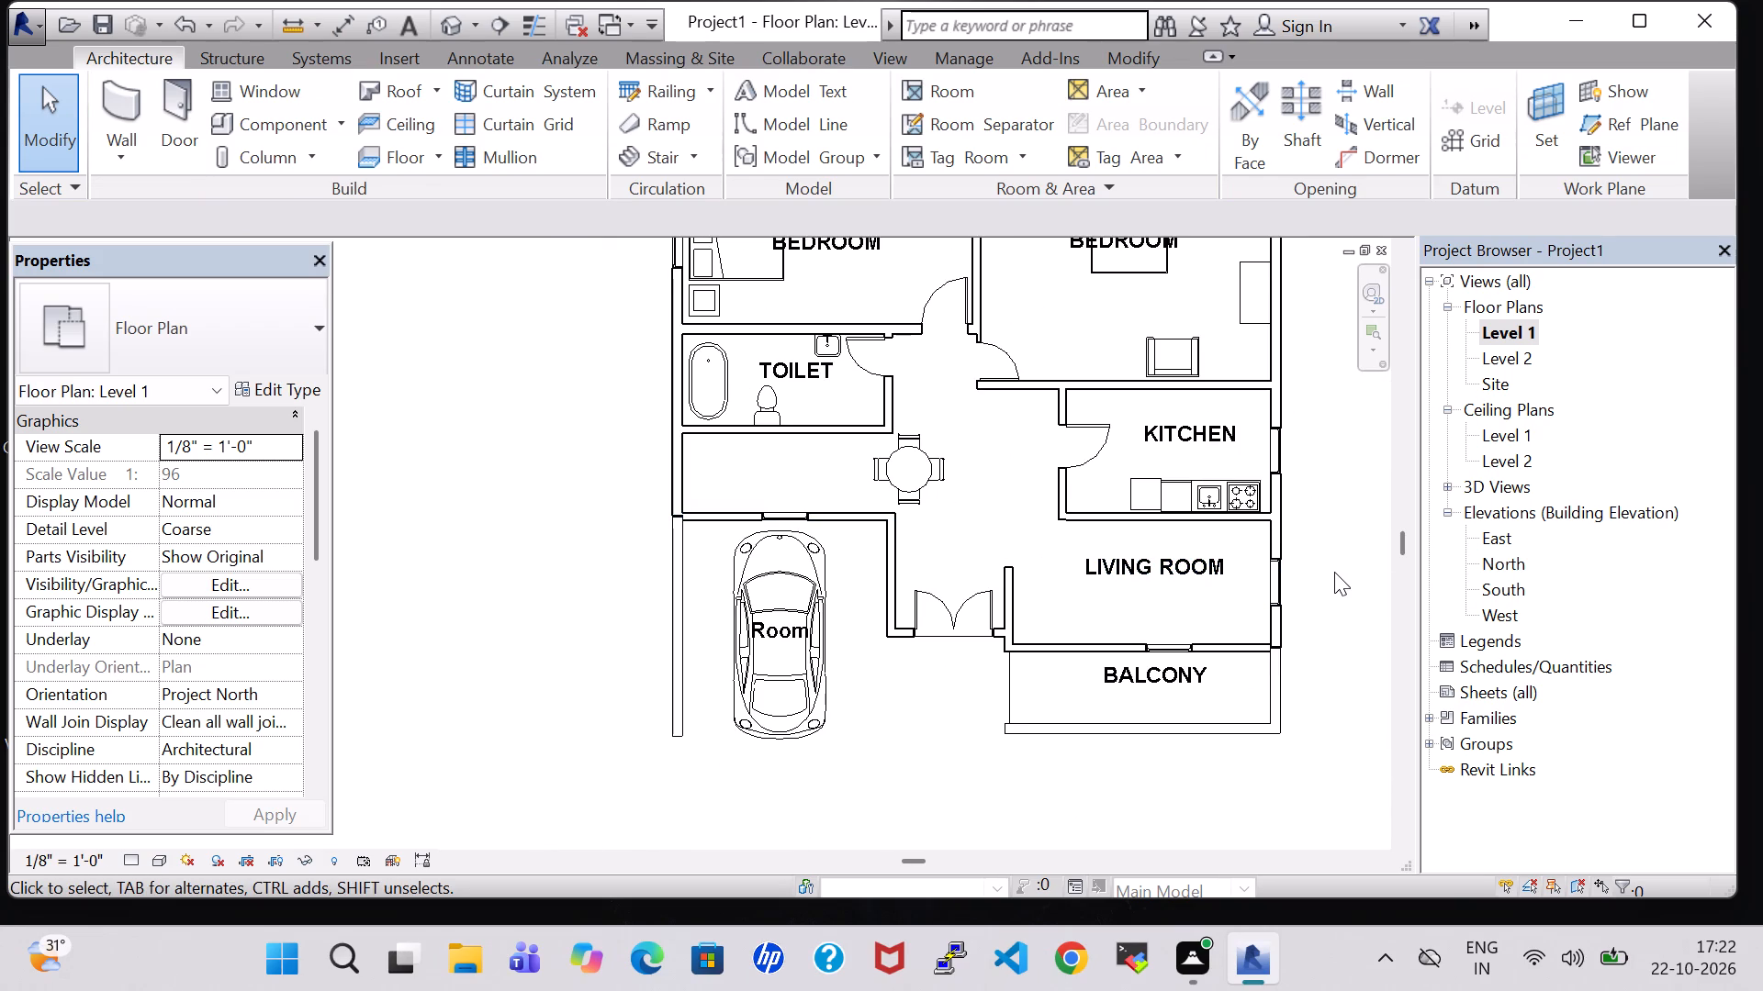
pyautogui.scroll(-1, 1334, 572)
pyautogui.moveTo(1334, 572); pyautogui.dragTo(1186, 570, button='middle')
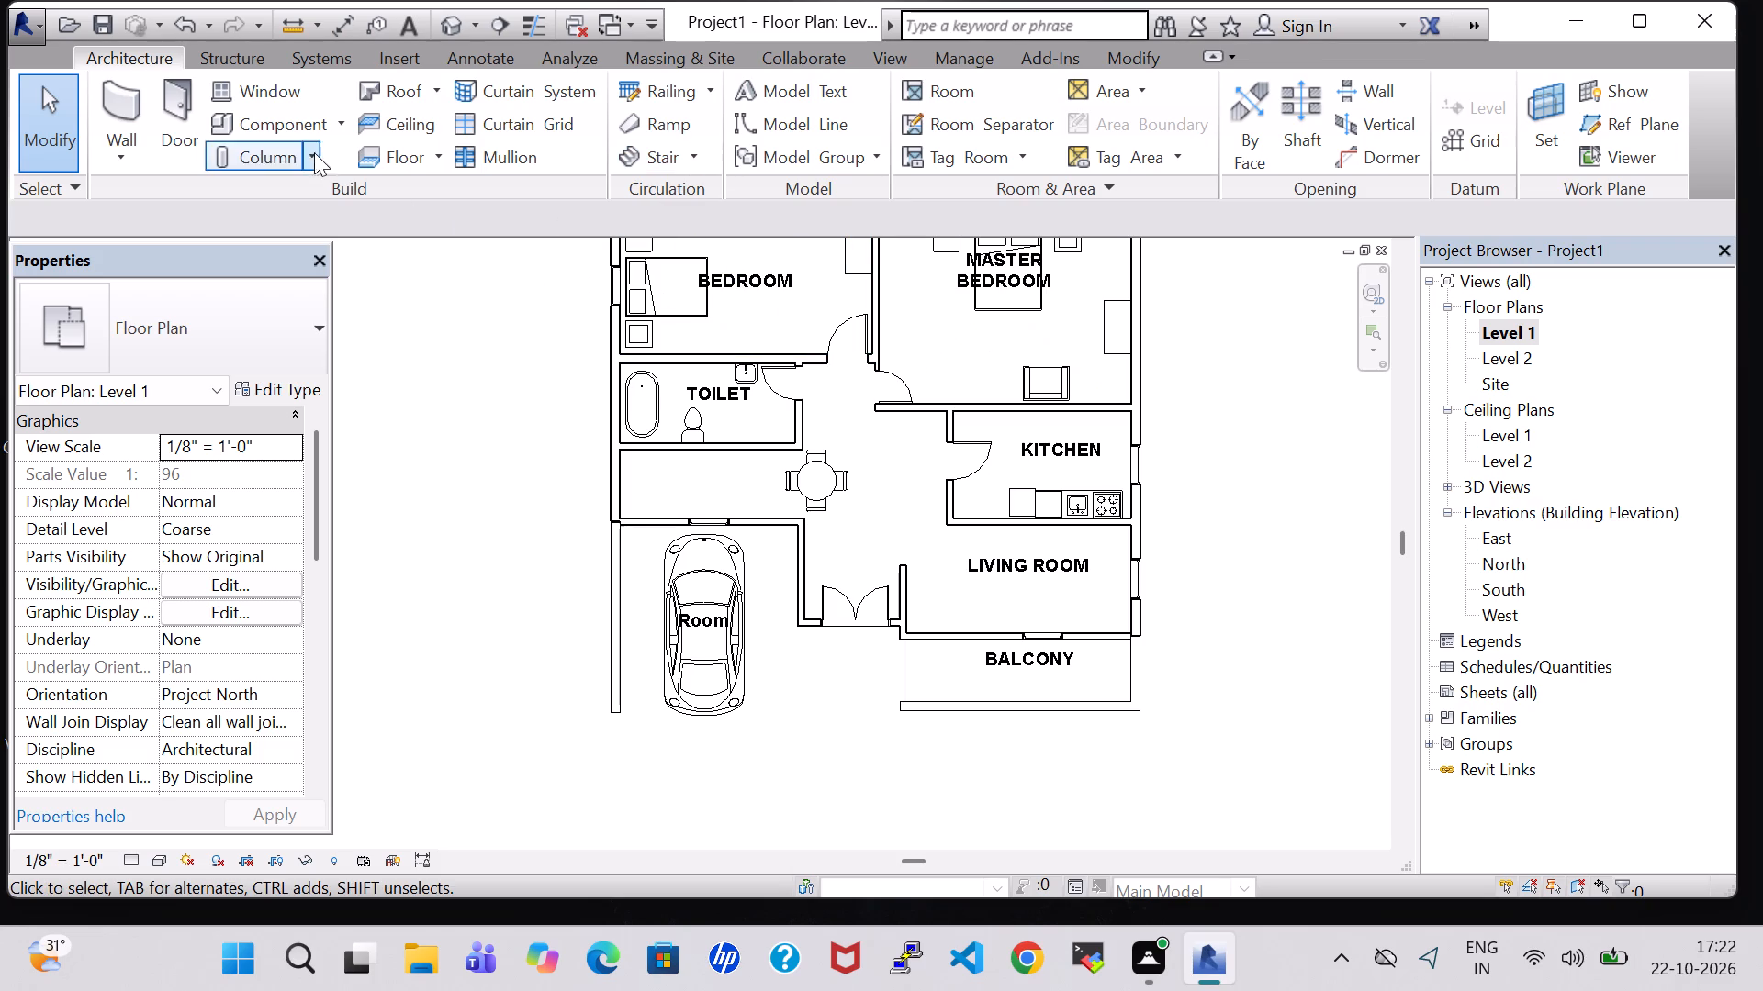
pyautogui.click(295, 122)
pyautogui.click(1141, 127)
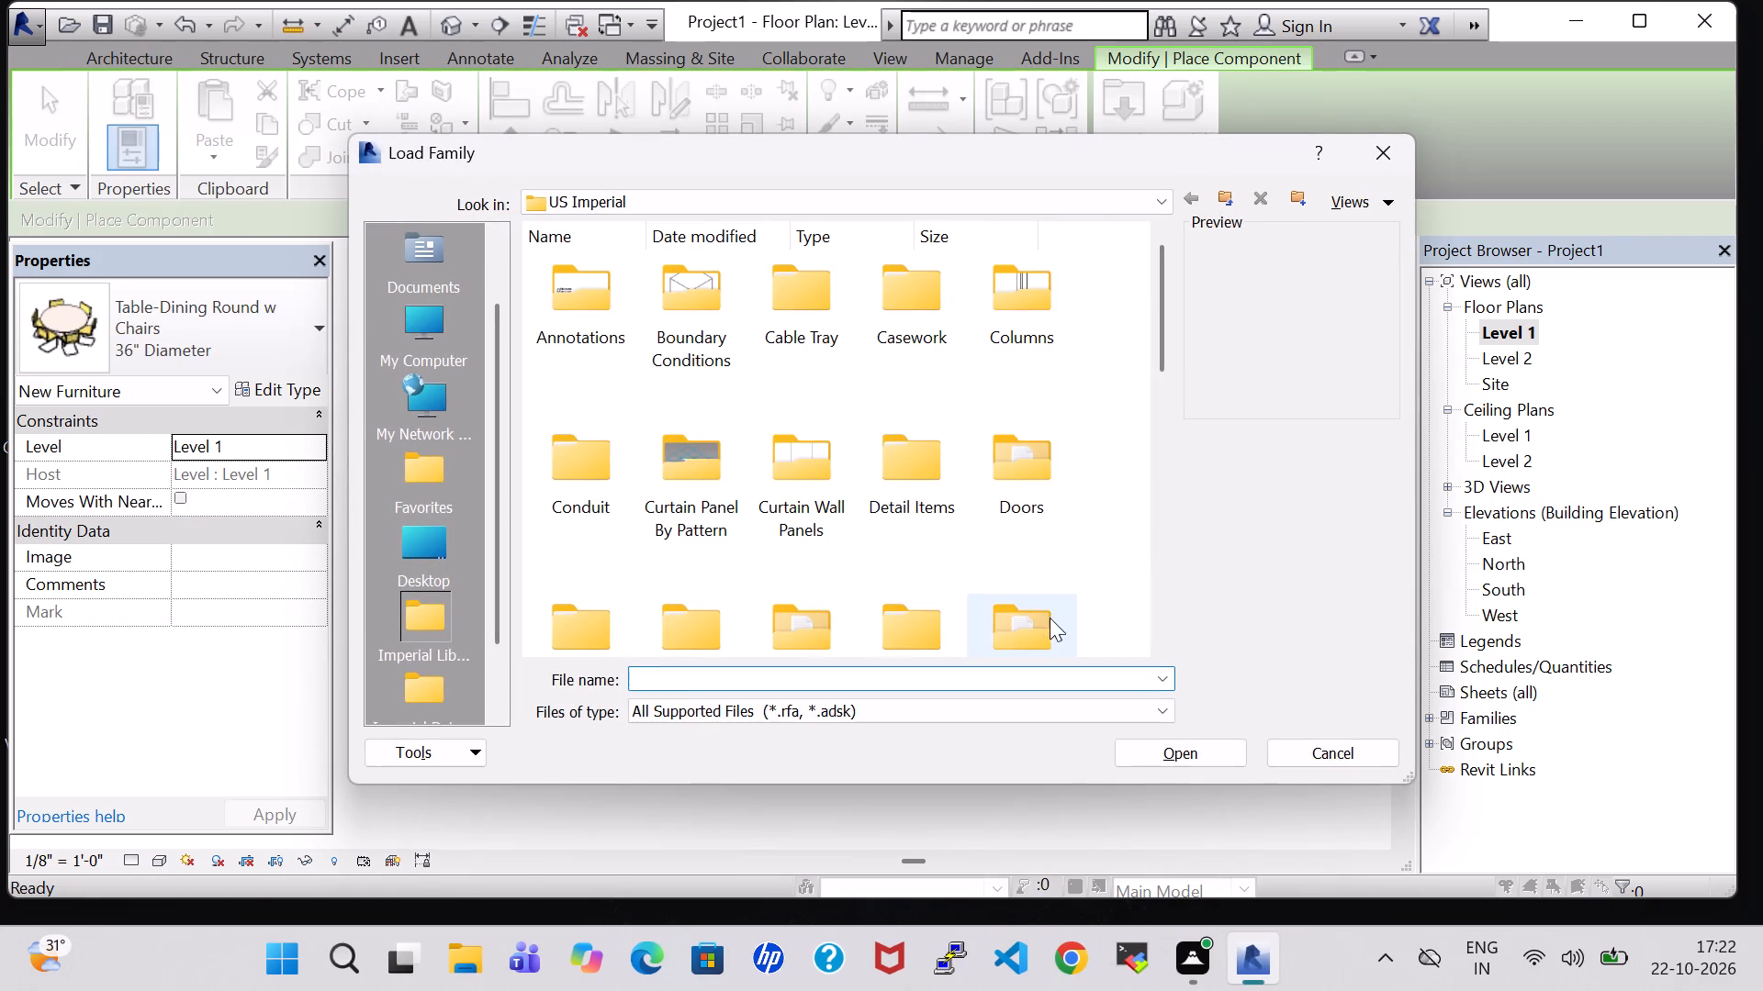
pyautogui.doubleClick(1040, 617)
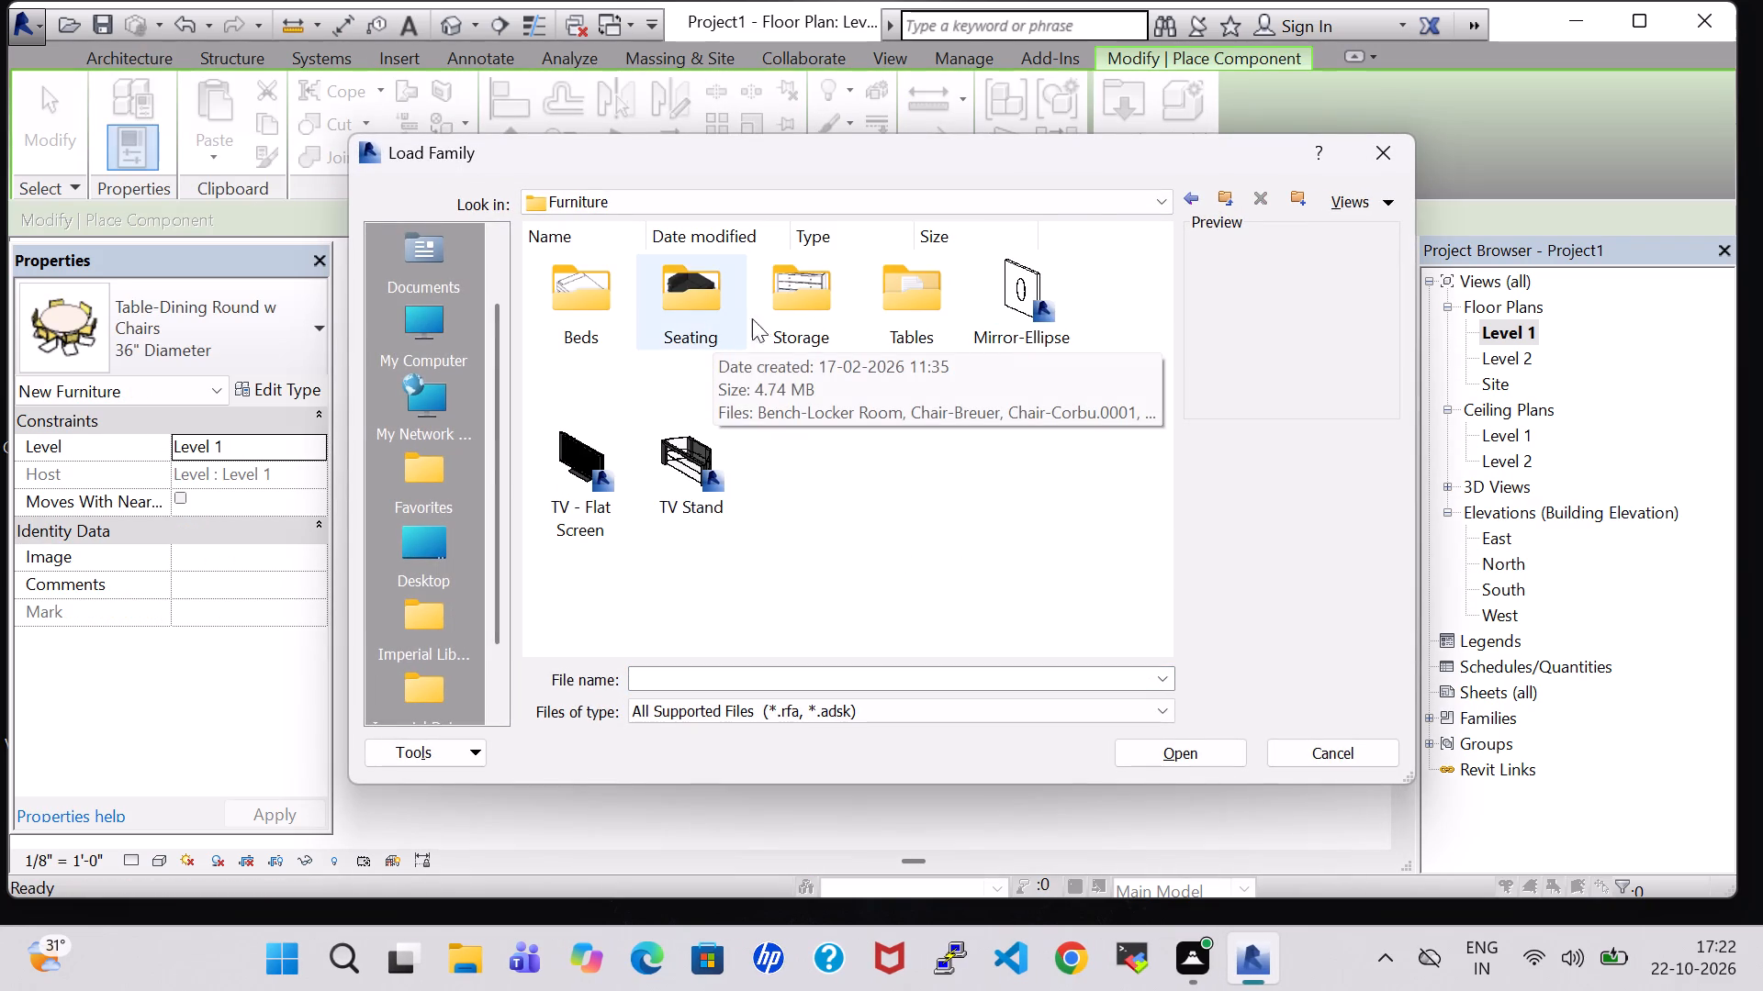
pyautogui.doubleClick(689, 318)
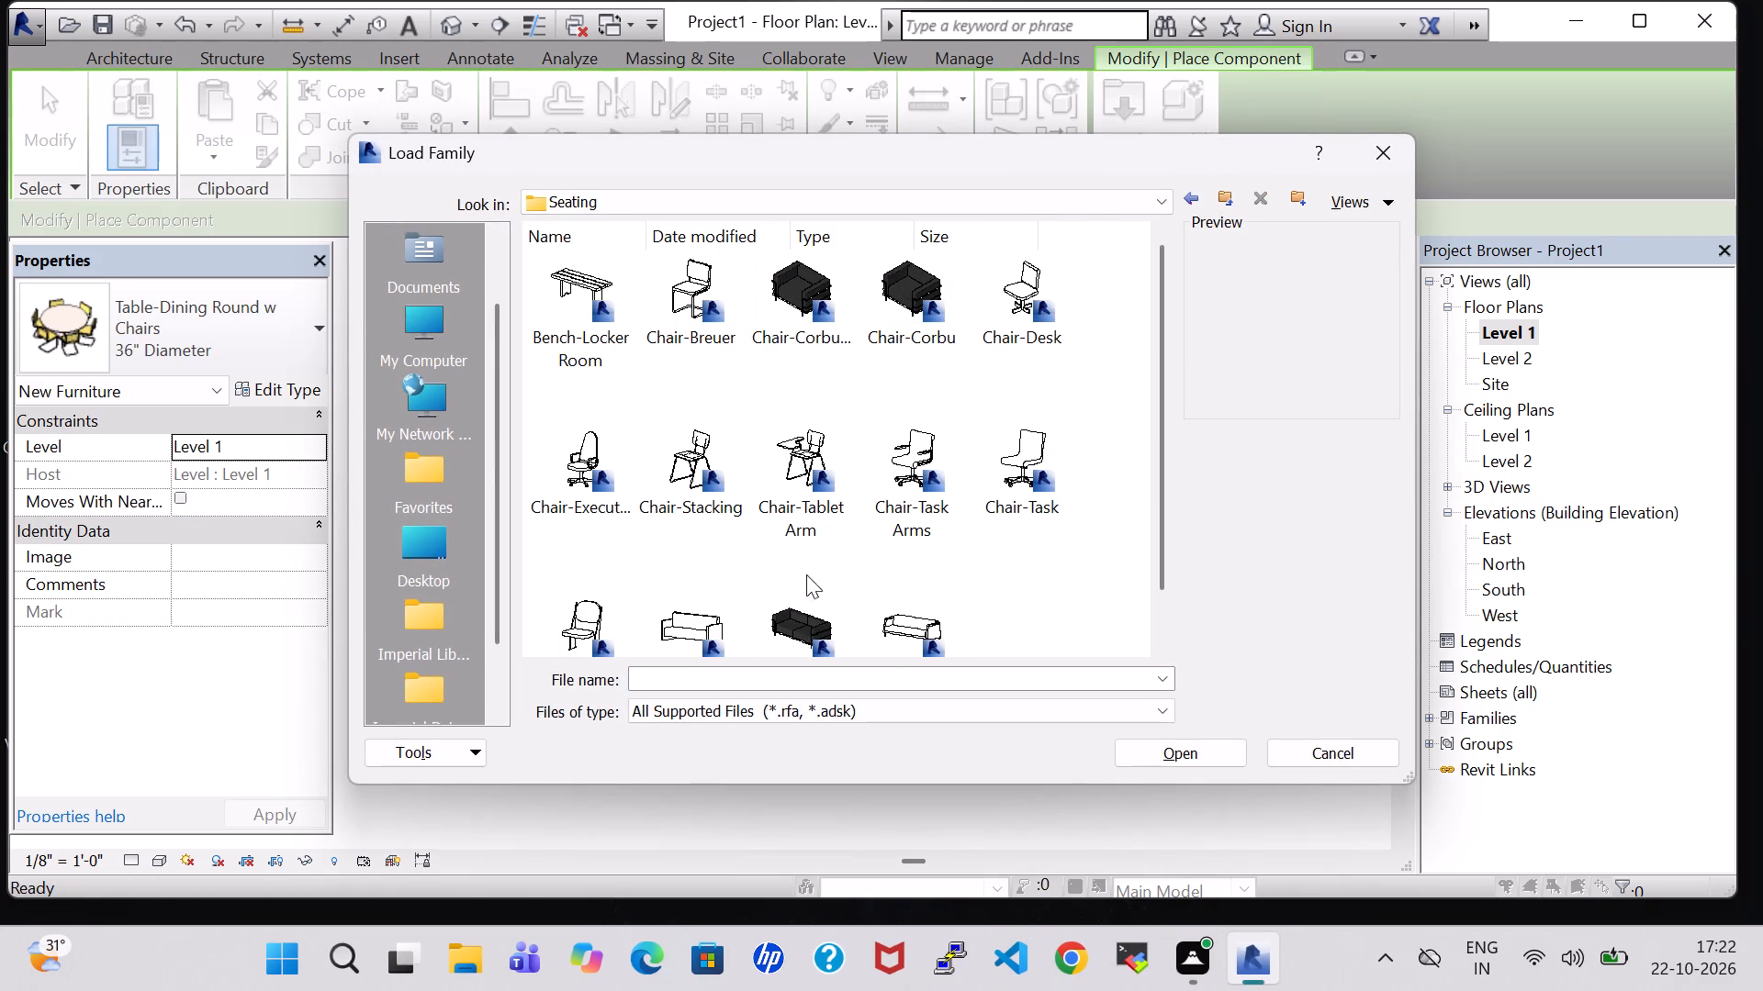
pyautogui.click(806, 617)
pyautogui.click(1145, 744)
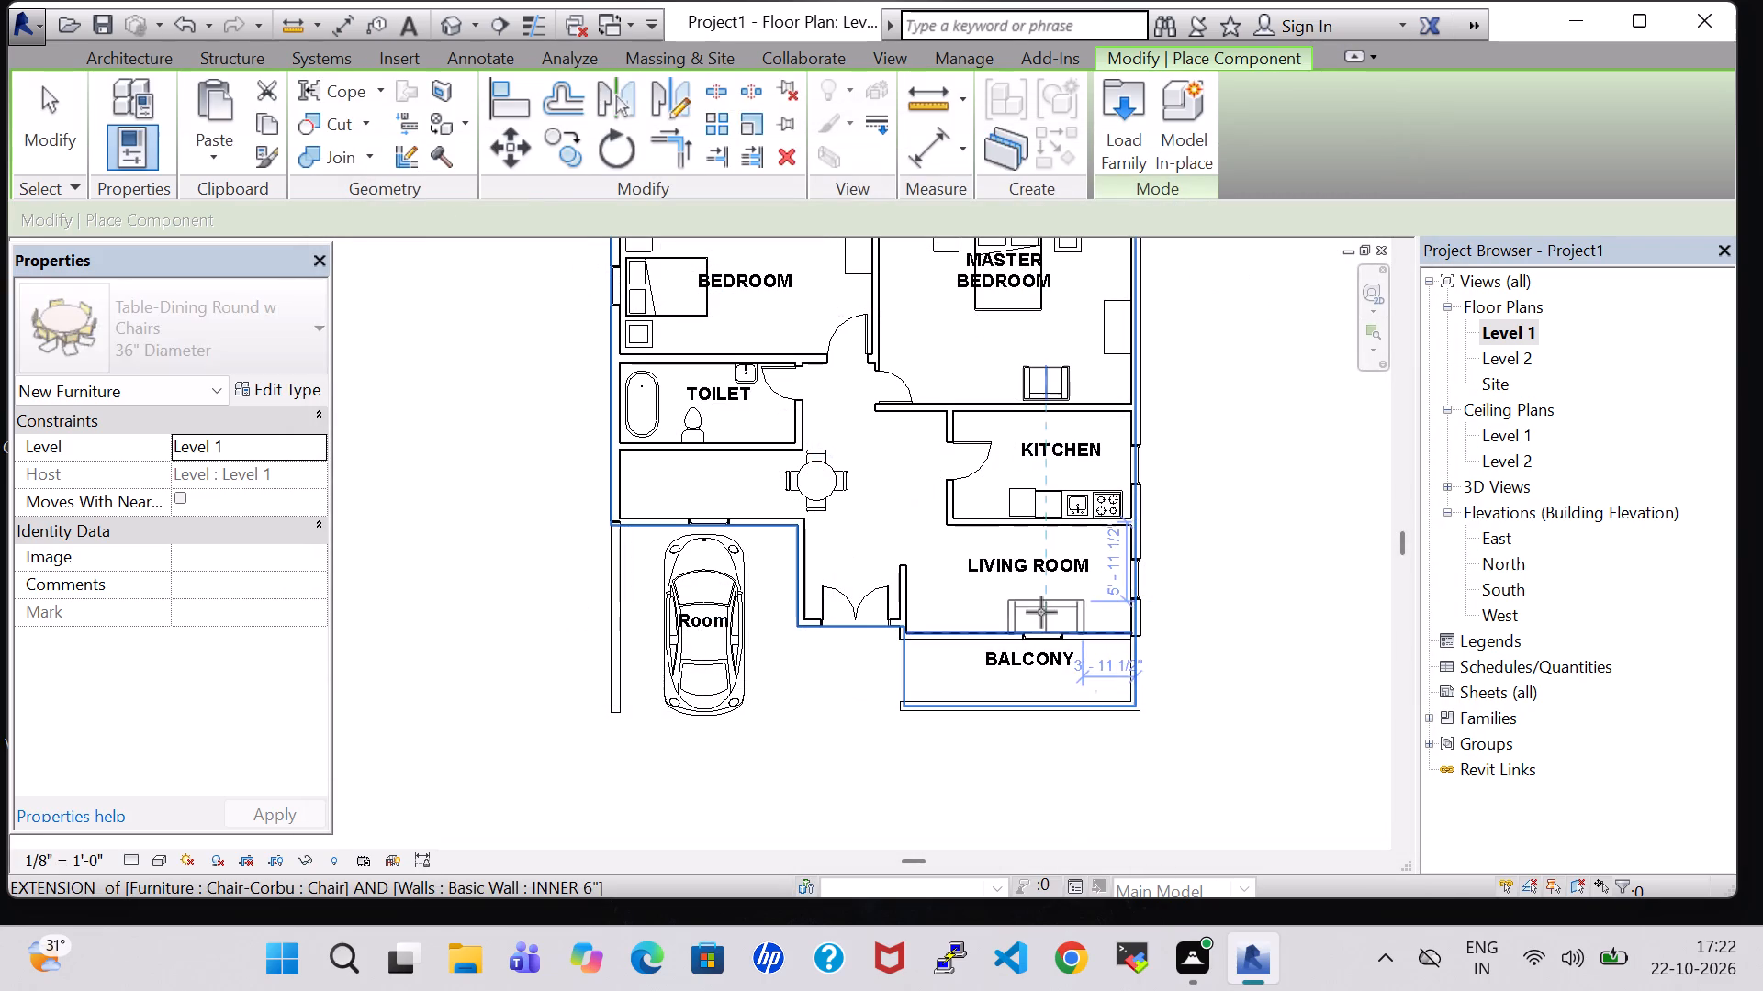
pyautogui.press('space')
pyautogui.press('space')
pyautogui.press('space')
pyautogui.press('space')
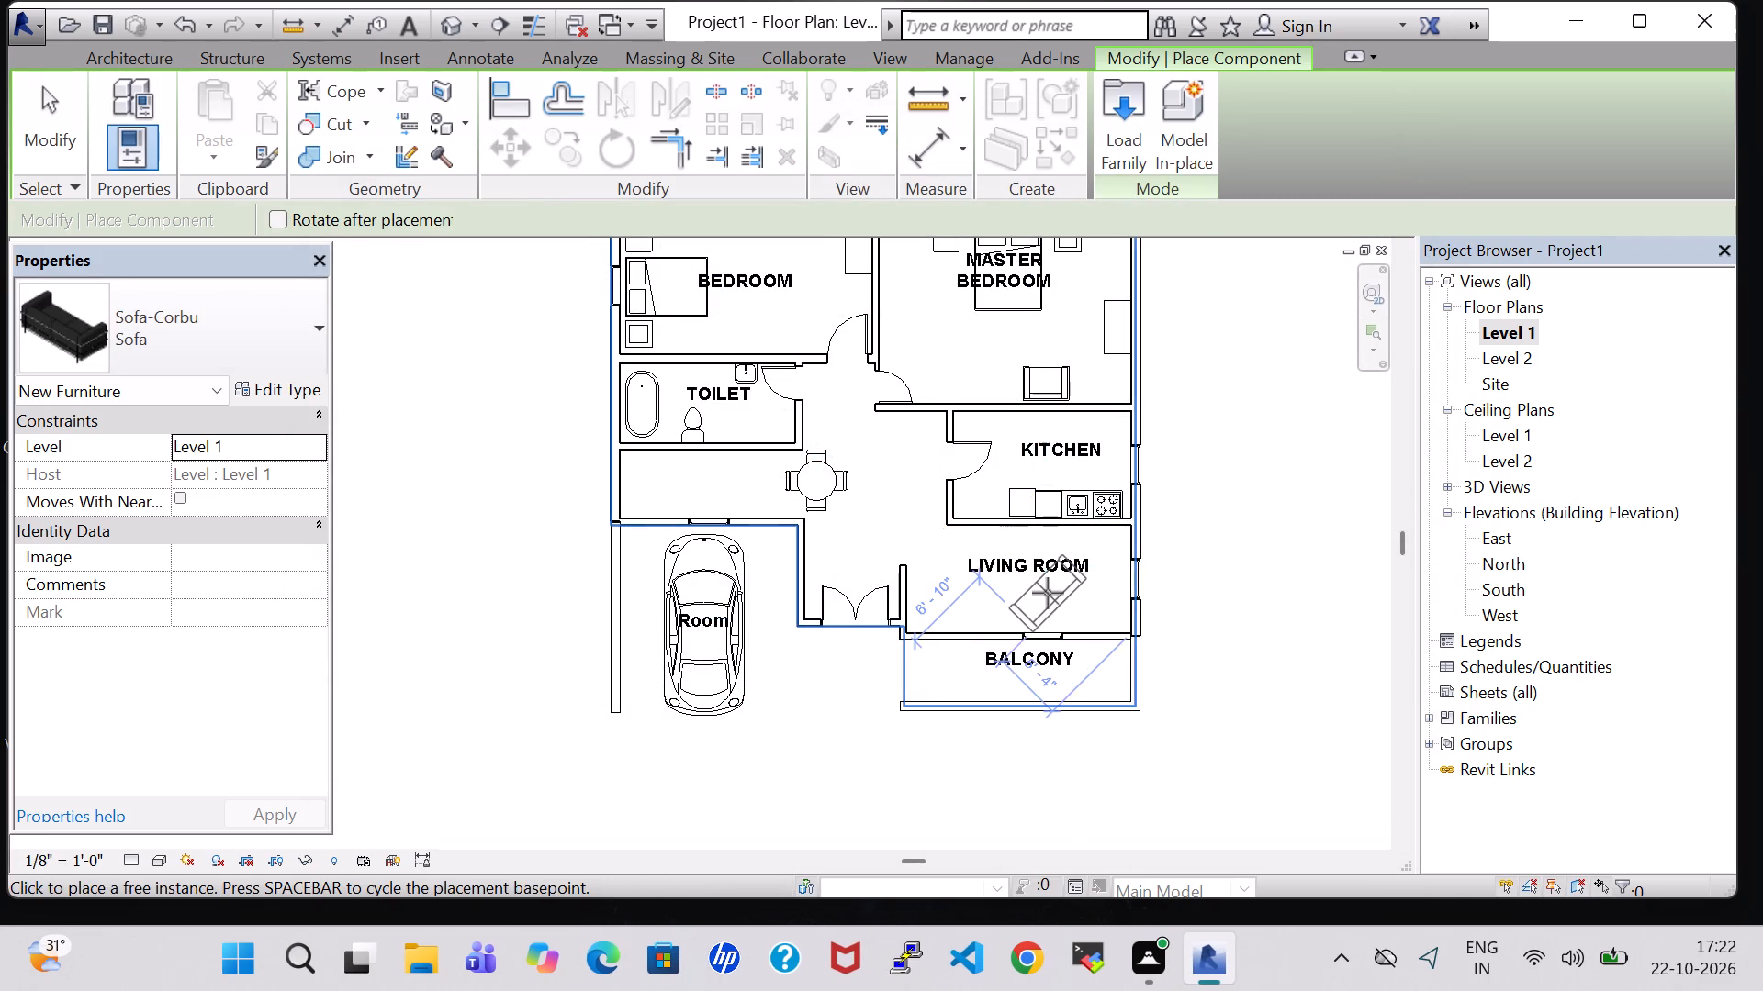
pyautogui.press('space')
pyautogui.scroll(5, 1048, 593)
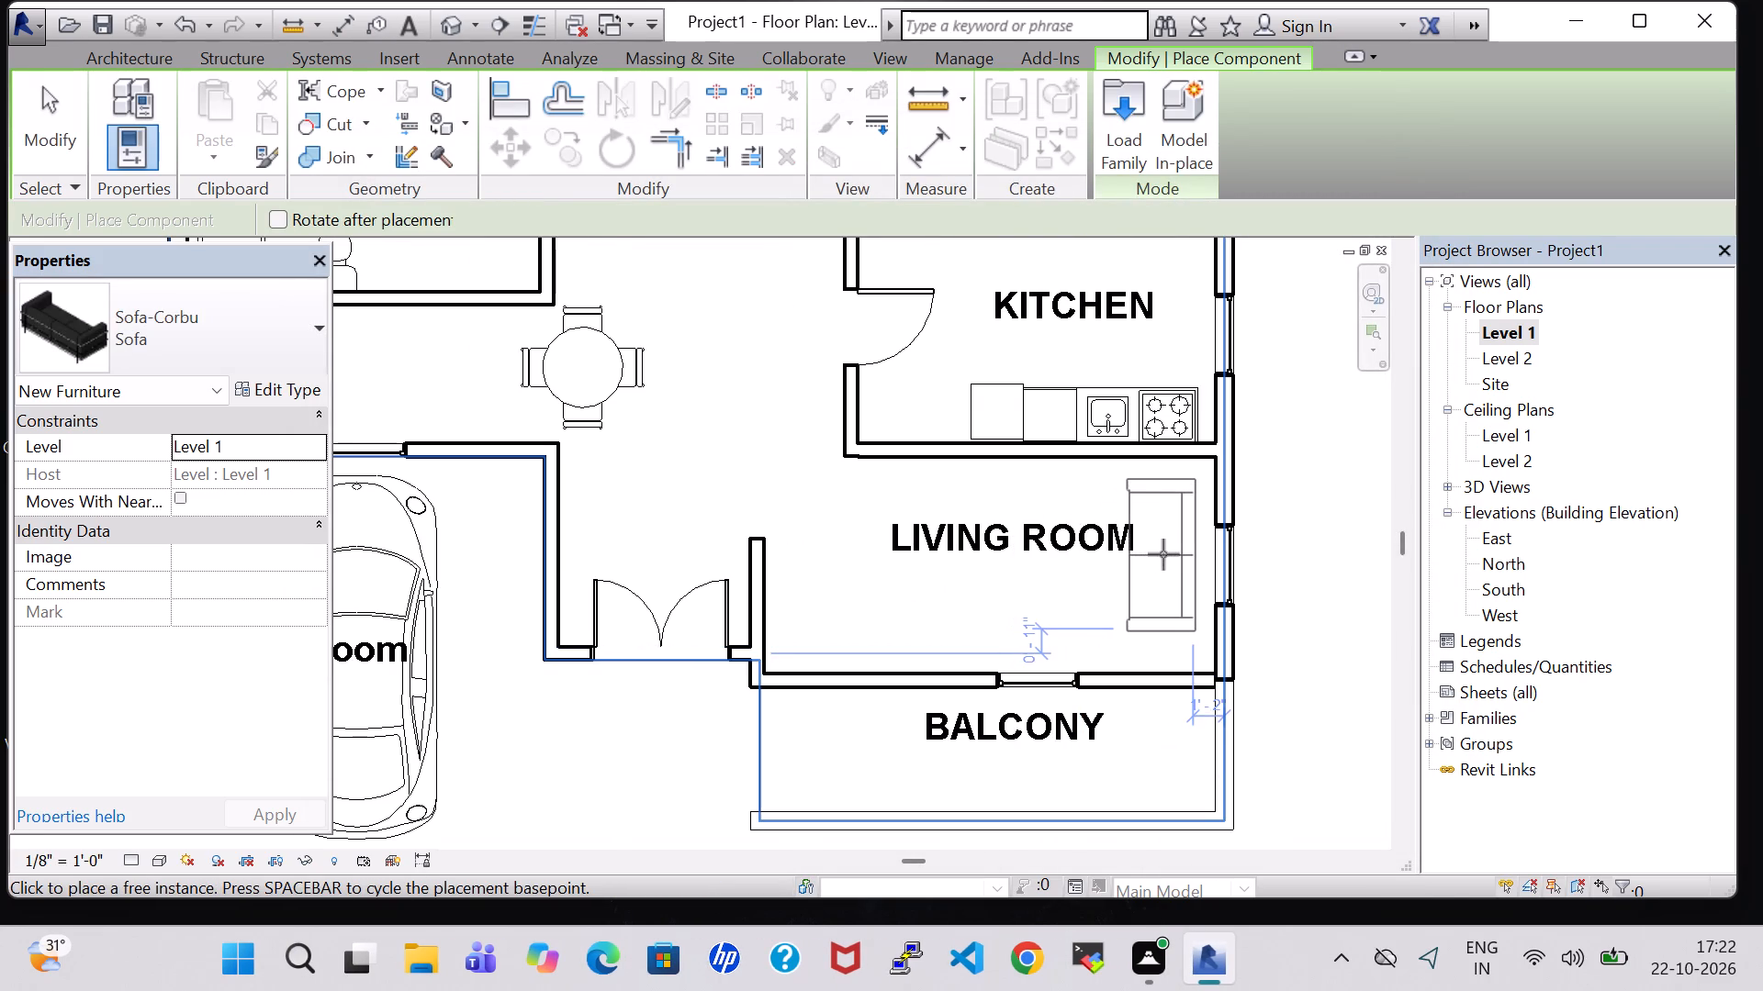
pyautogui.click(1160, 562)
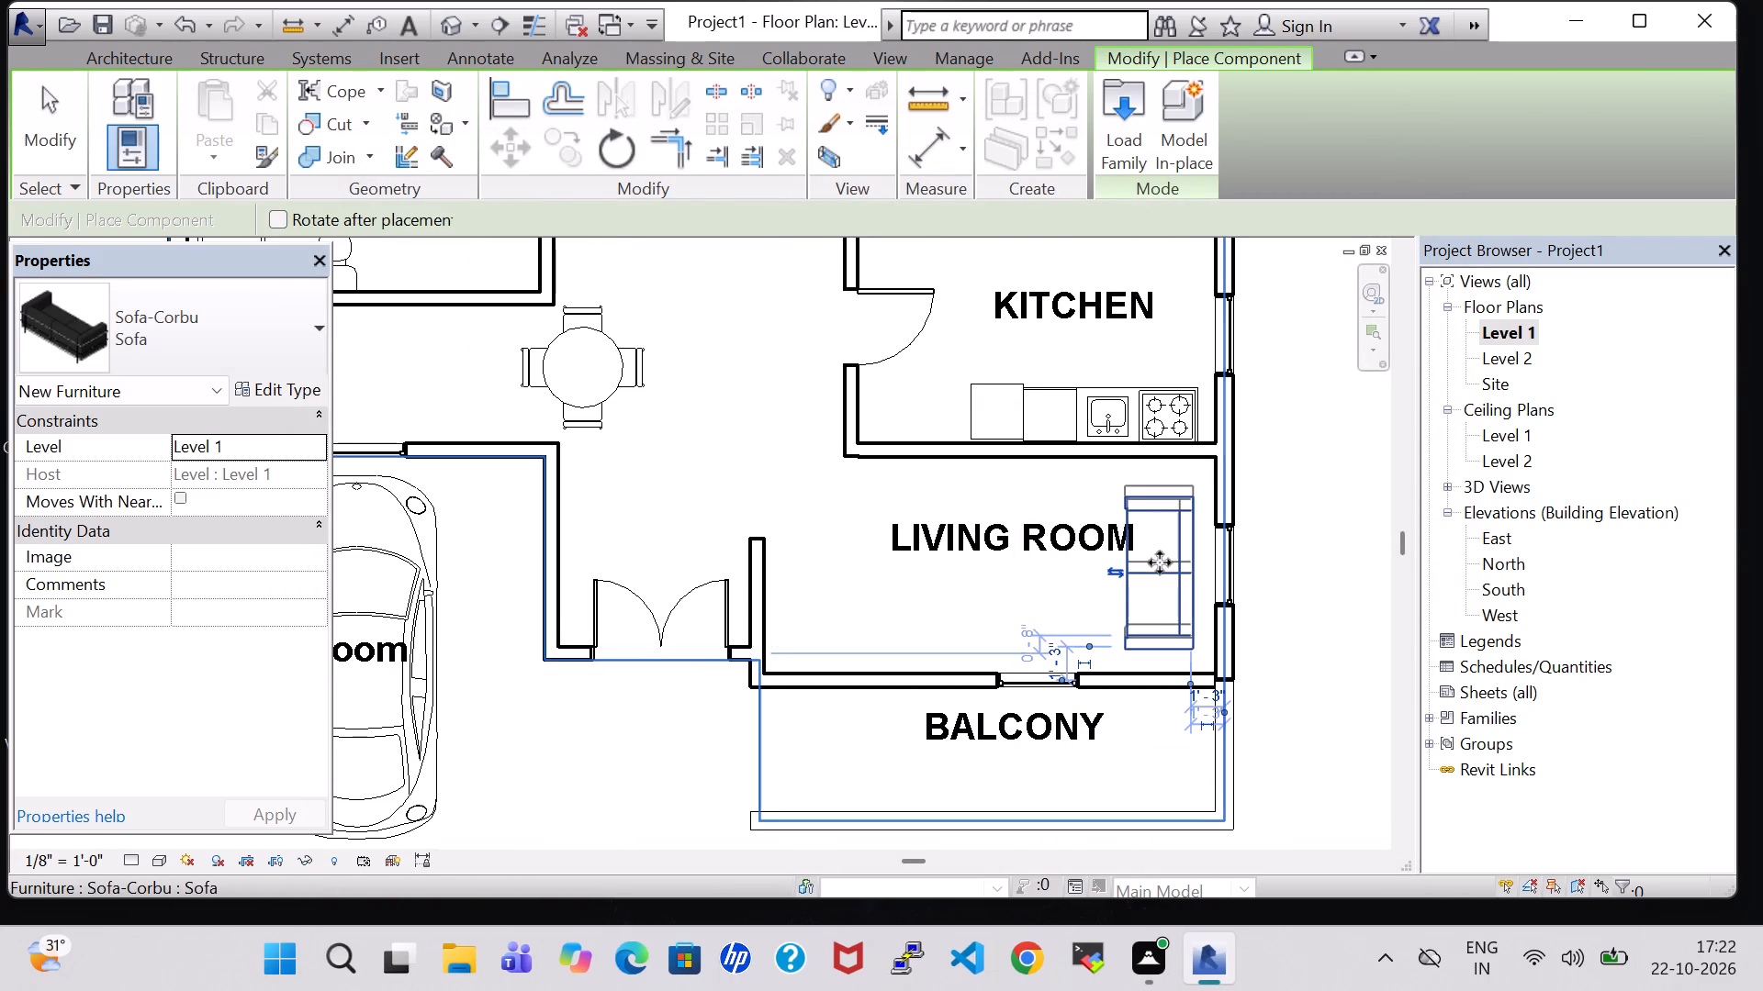
pyautogui.press('Escape')
pyautogui.press('Escape')
# Nudge the Living Room sofa slightly toward the Kitchen wall and closer to the outer window wall.
pyautogui.click(1162, 562)
pyautogui.press('Up')
pyautogui.press('Up')
pyautogui.press('Right')
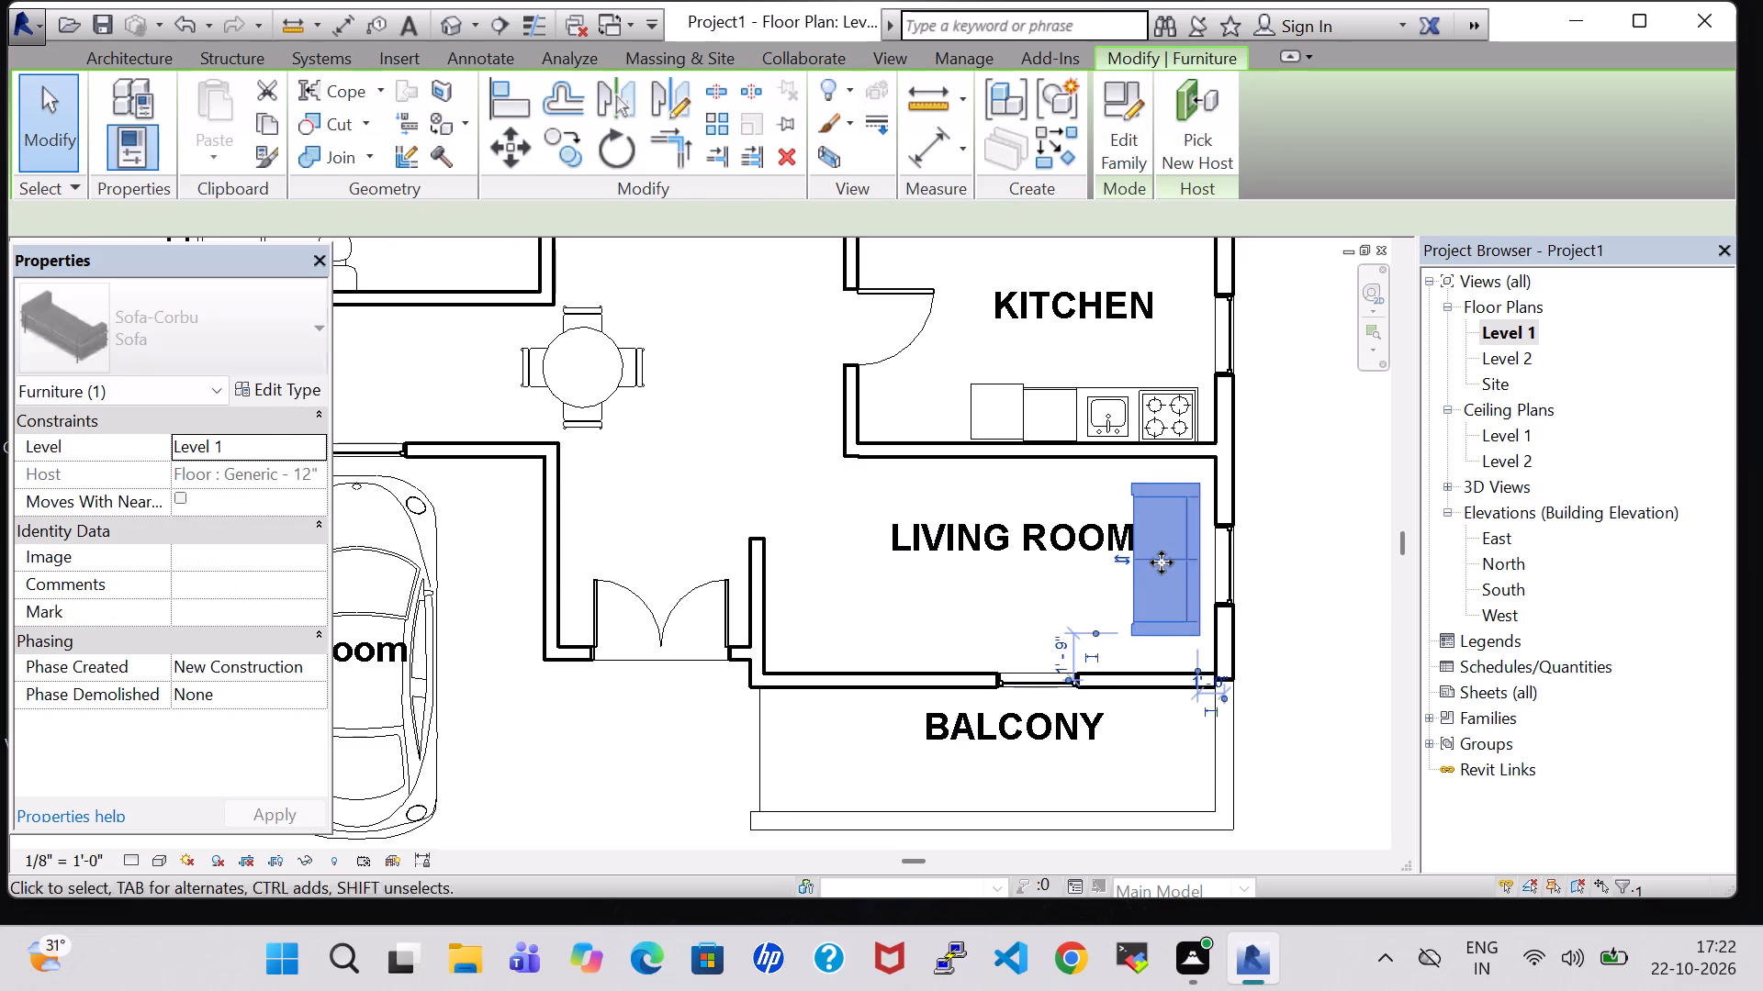
pyautogui.press('Right')
pyautogui.click(1288, 550)
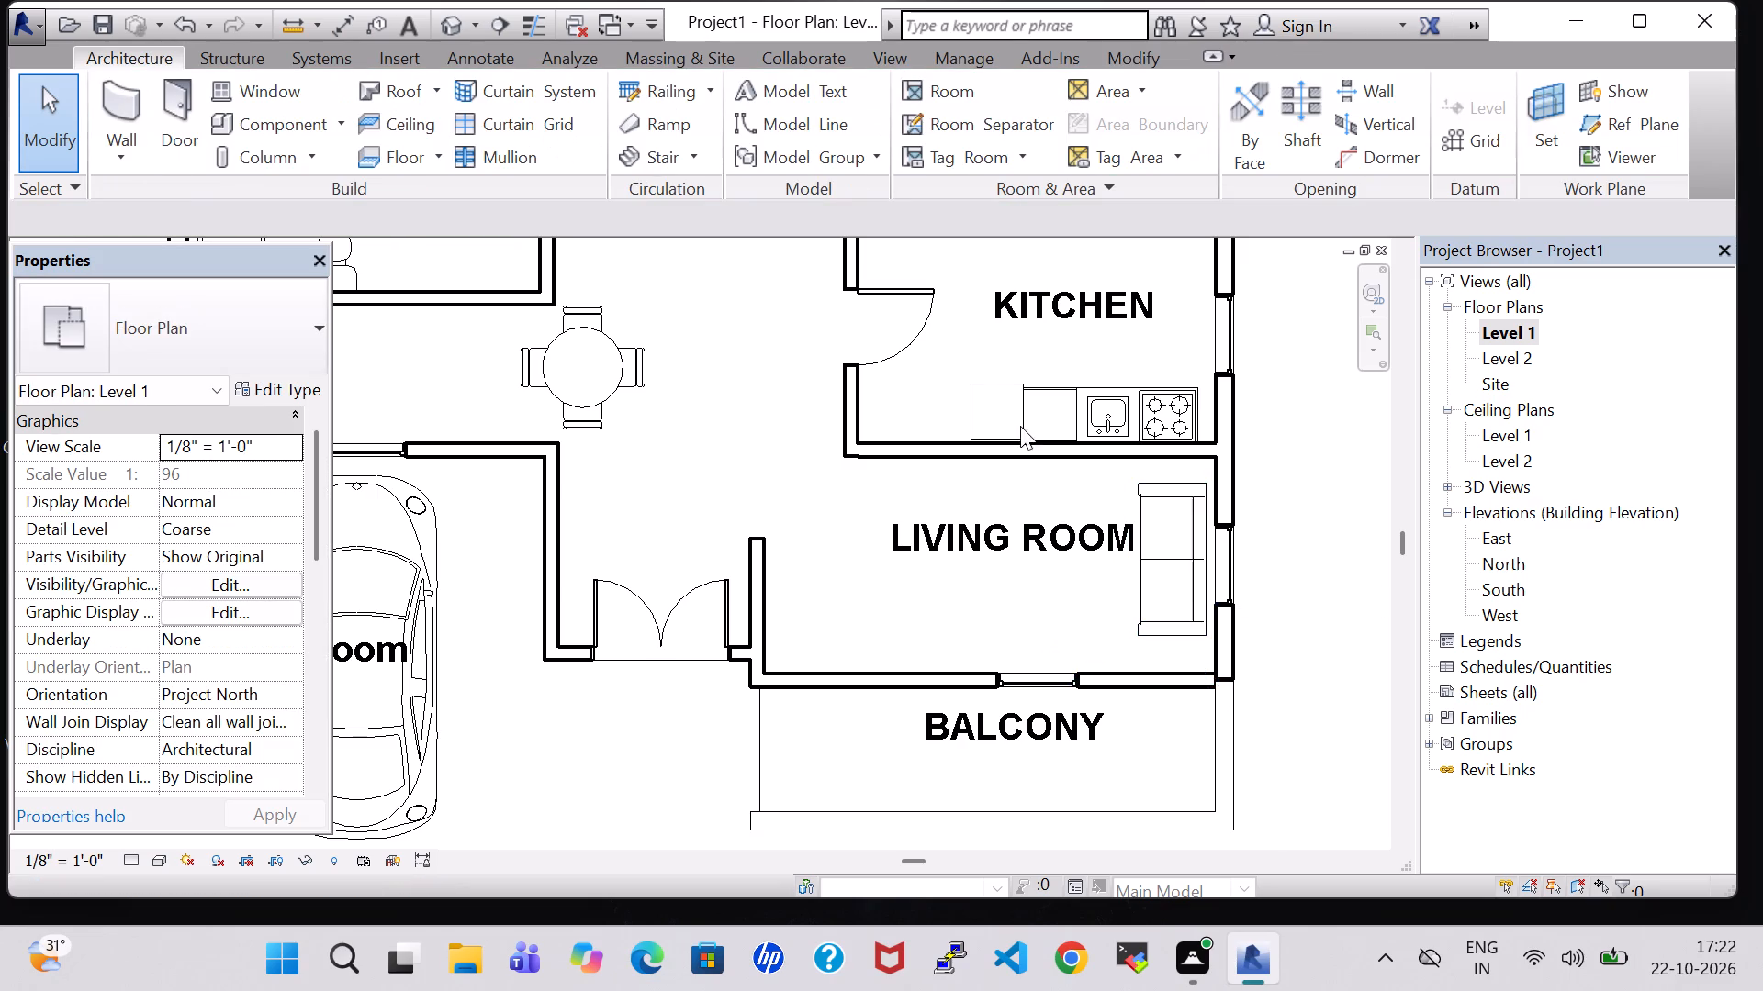
# Create a similar Chair-Corbu from the Master Bedroom chair and place it rotated 180° in the Living Room, in front of the Balcony wall window.
pyautogui.scroll(-5, 1030, 340)
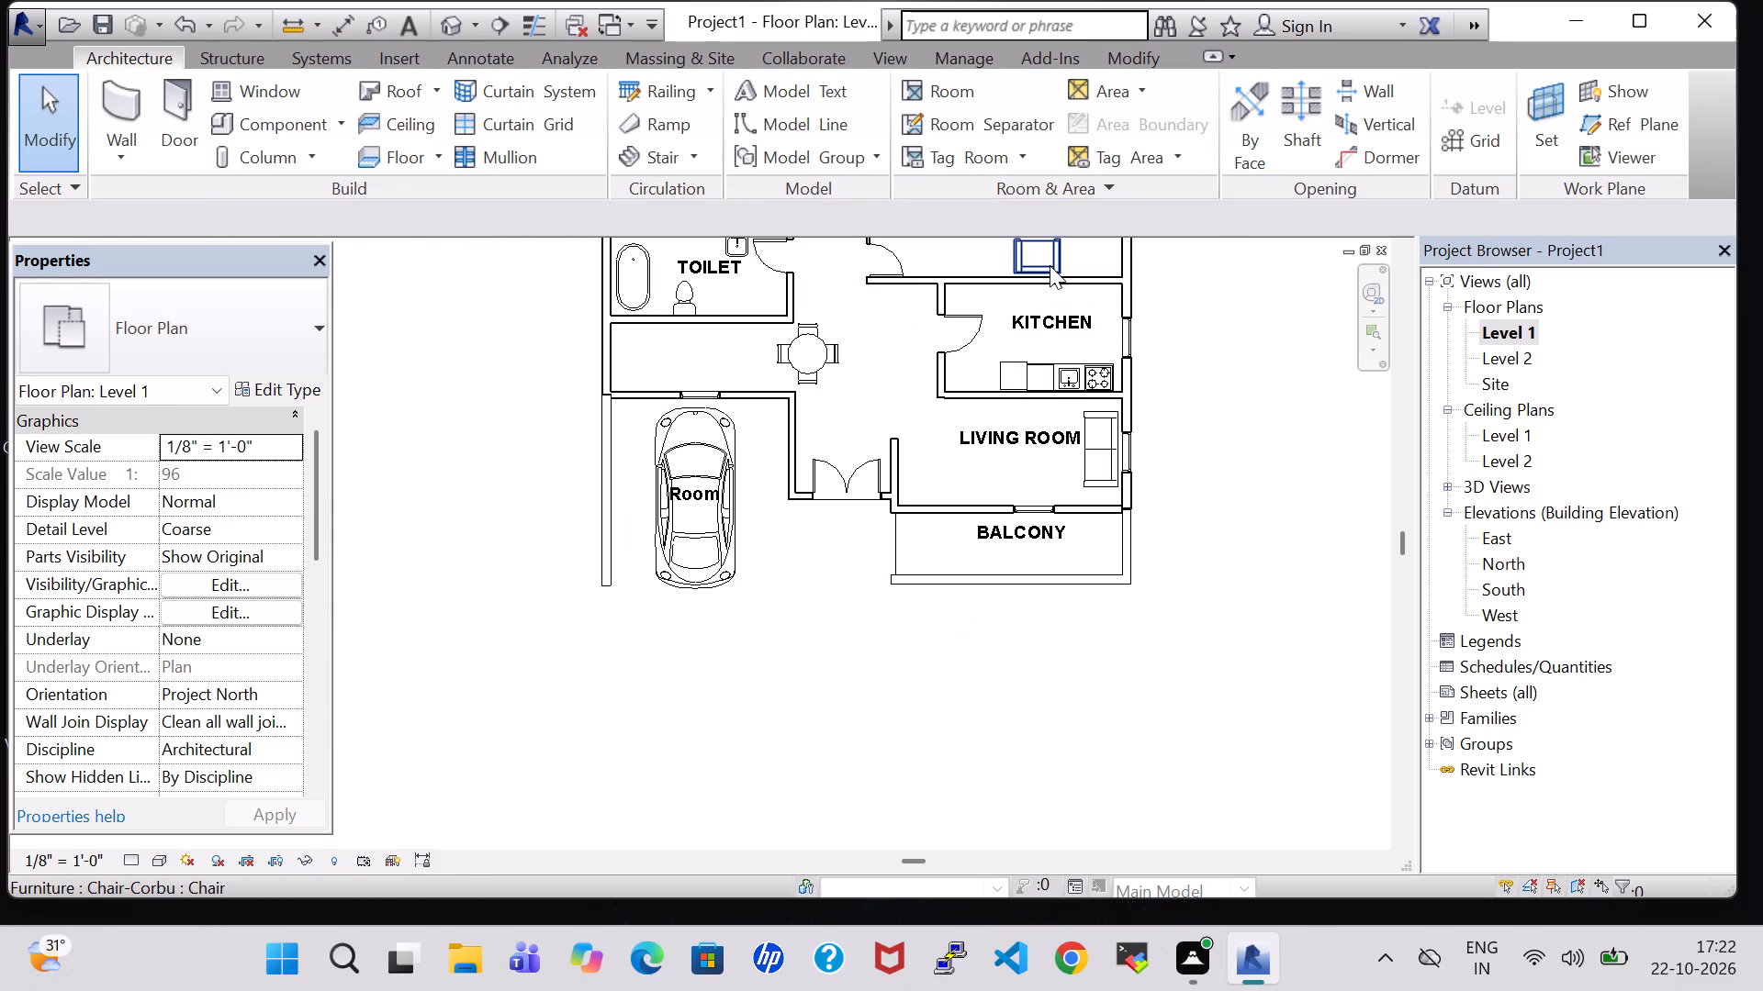
pyautogui.click(1050, 265)
pyautogui.rightClick(1050, 265)
pyautogui.click(1199, 465)
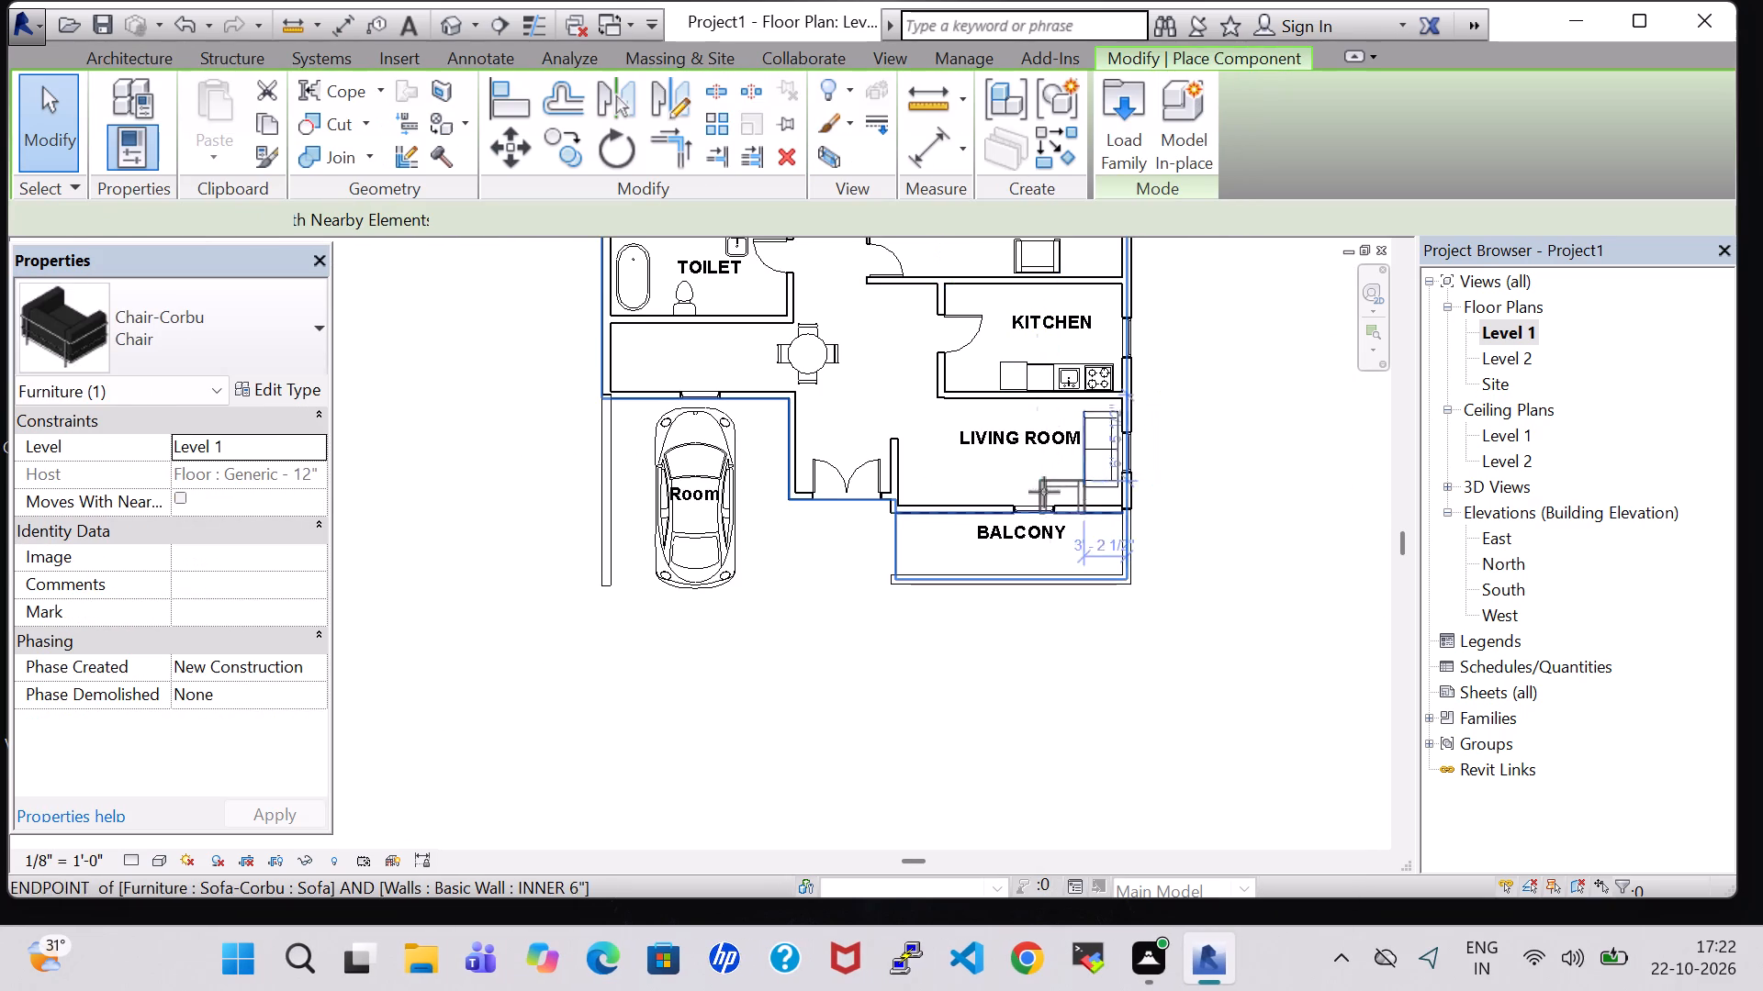
pyautogui.scroll(6, 1037, 491)
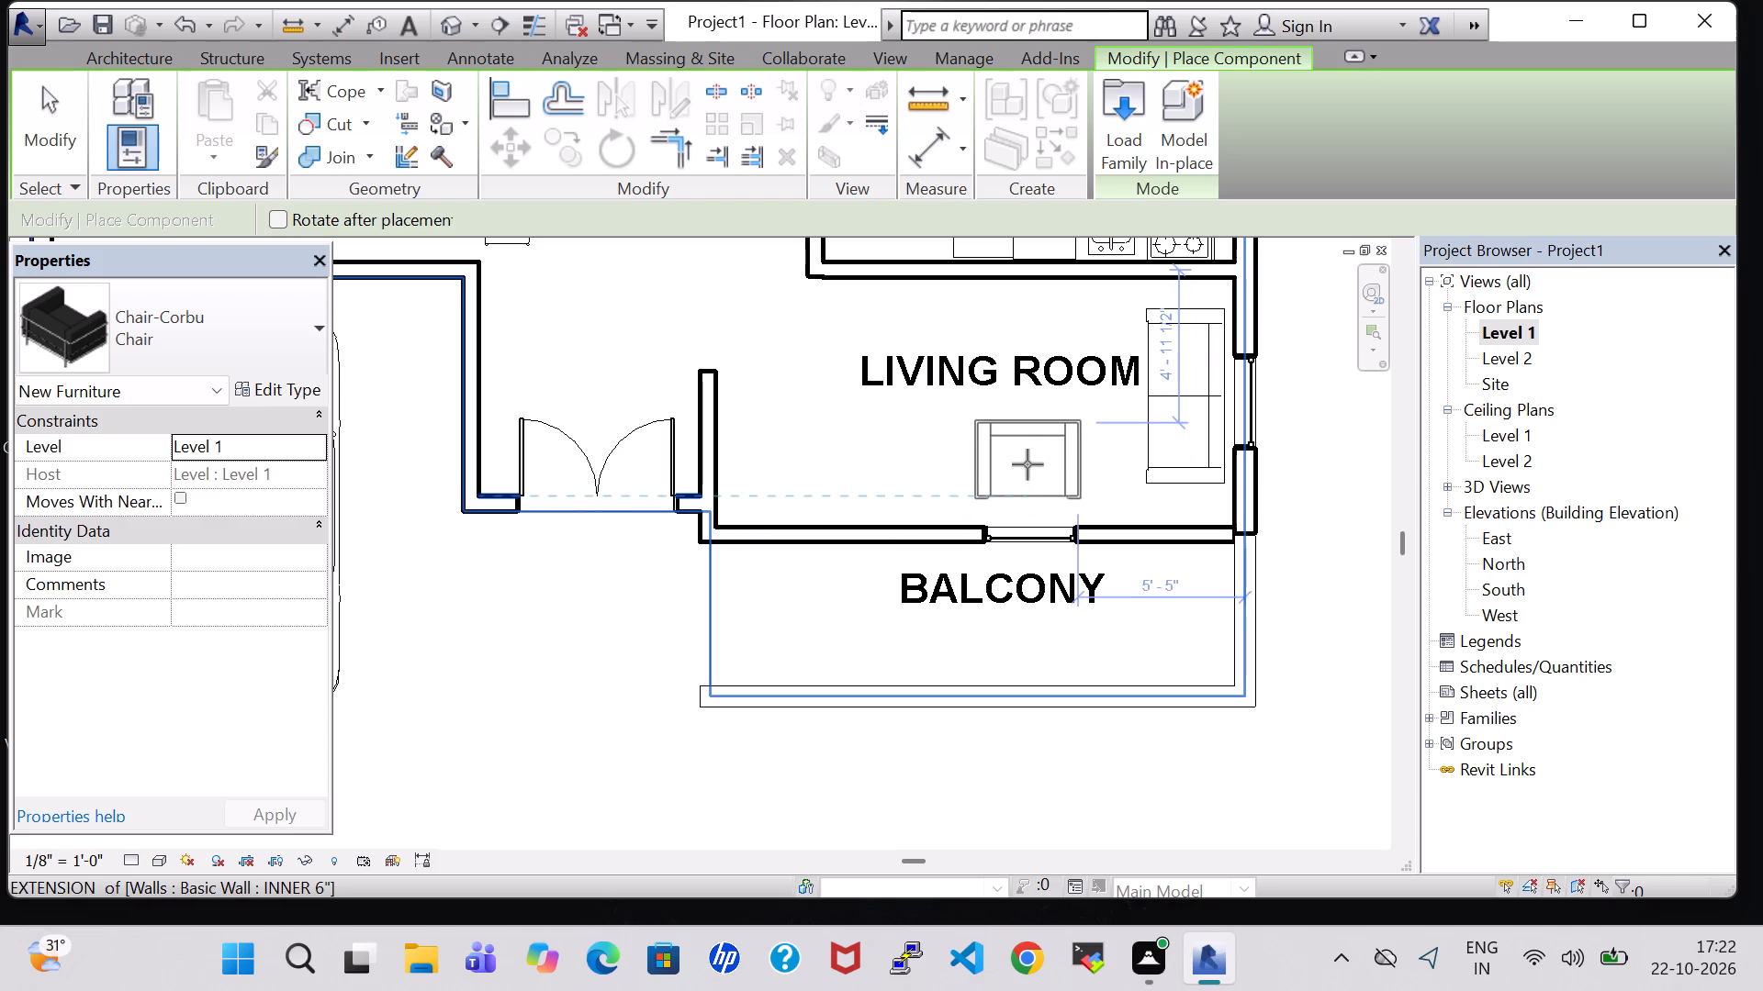
pyautogui.press('space')
pyautogui.press('space')
pyautogui.click(1027, 474)
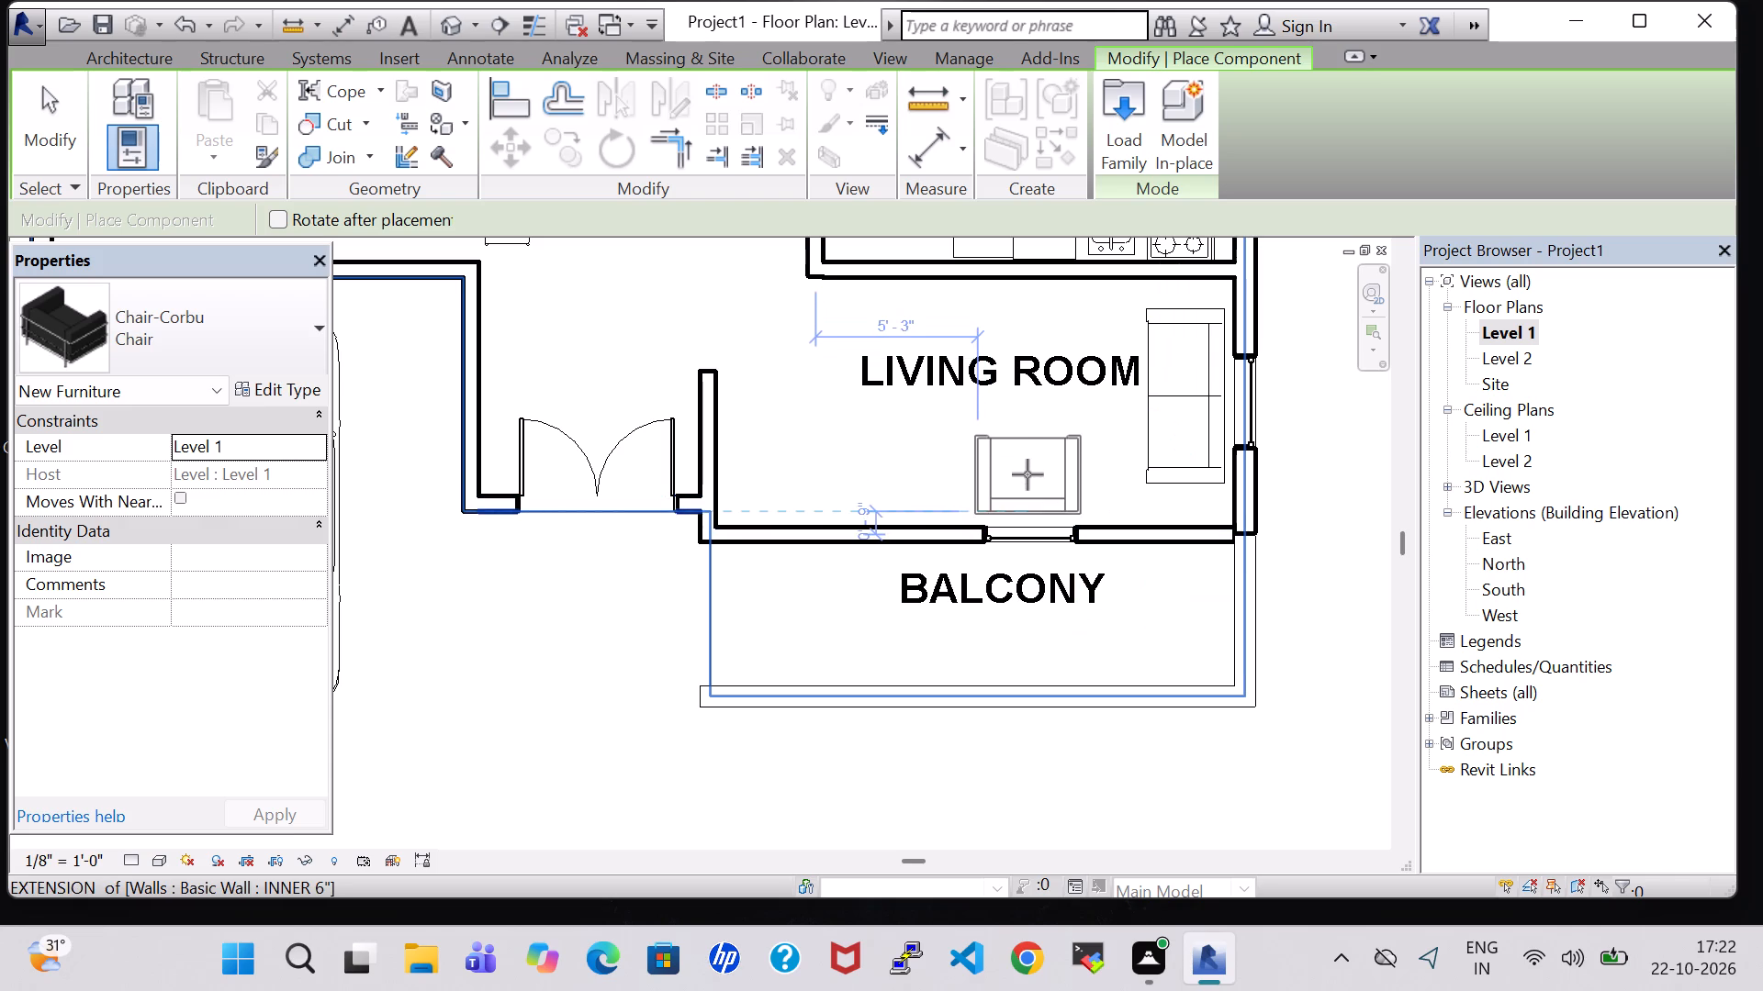
pyautogui.press('Escape')
pyautogui.press('Escape')
# Nudge the Living Room chair closer to the Balcony wall.
pyautogui.click(1030, 475)
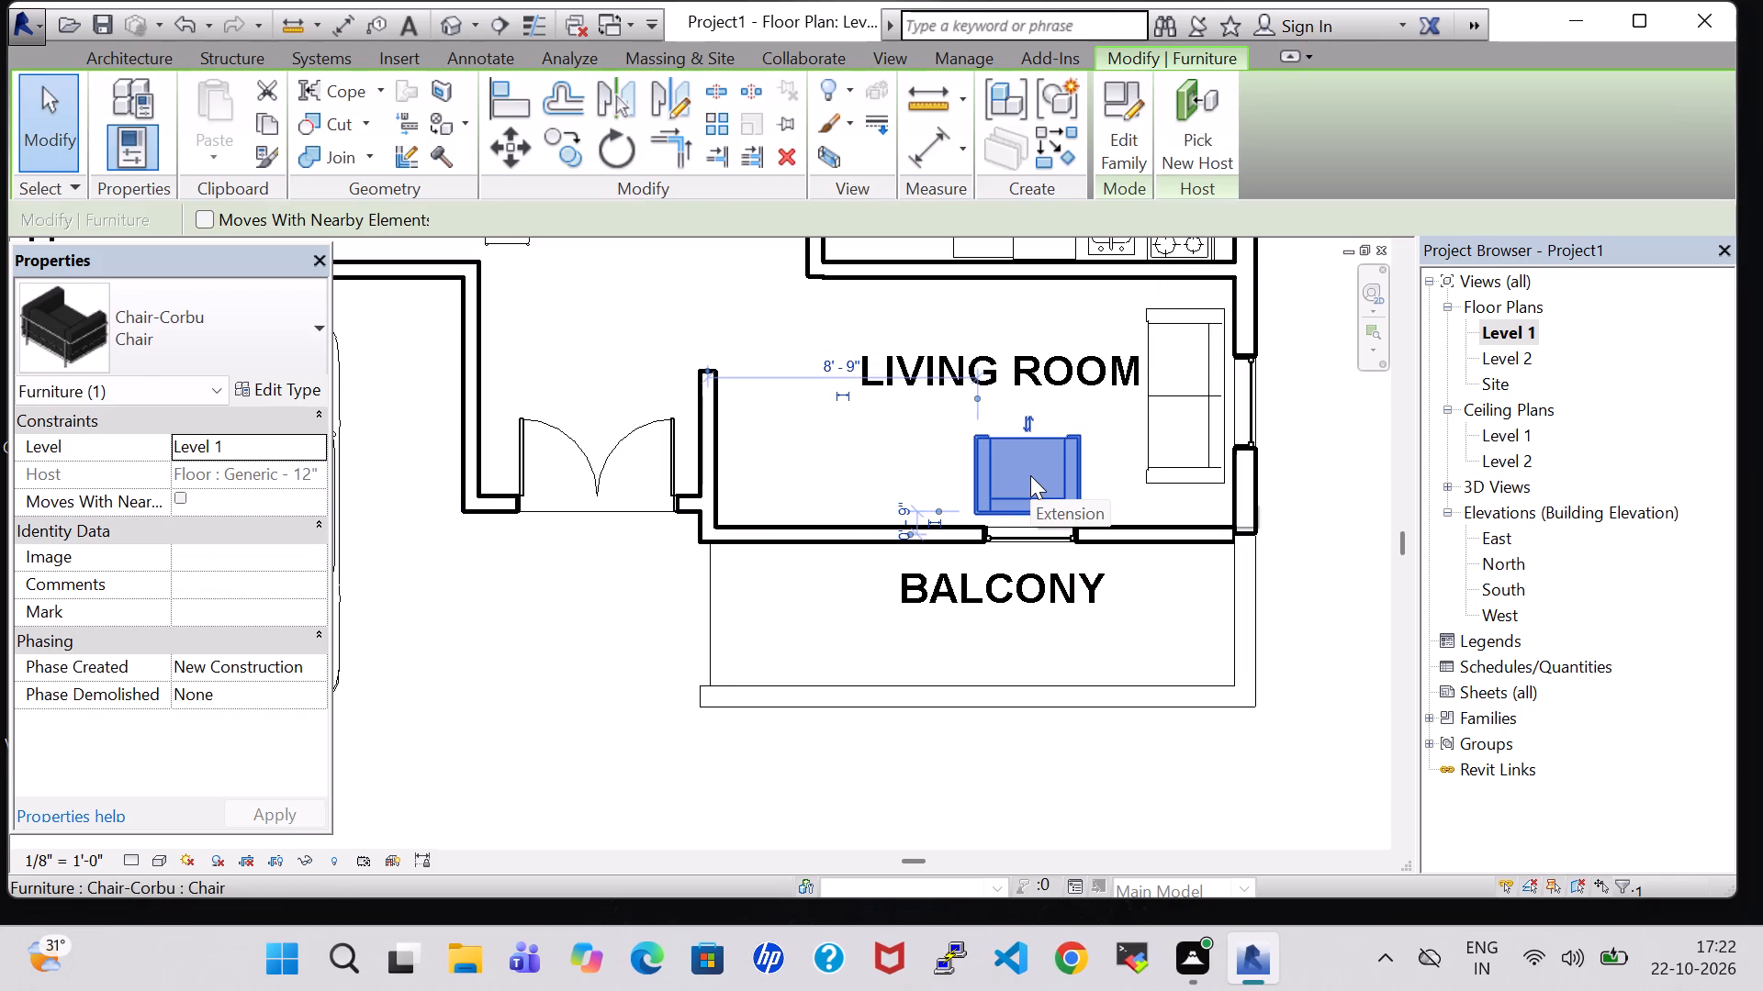
pyautogui.press('Down')
pyautogui.press('Down')
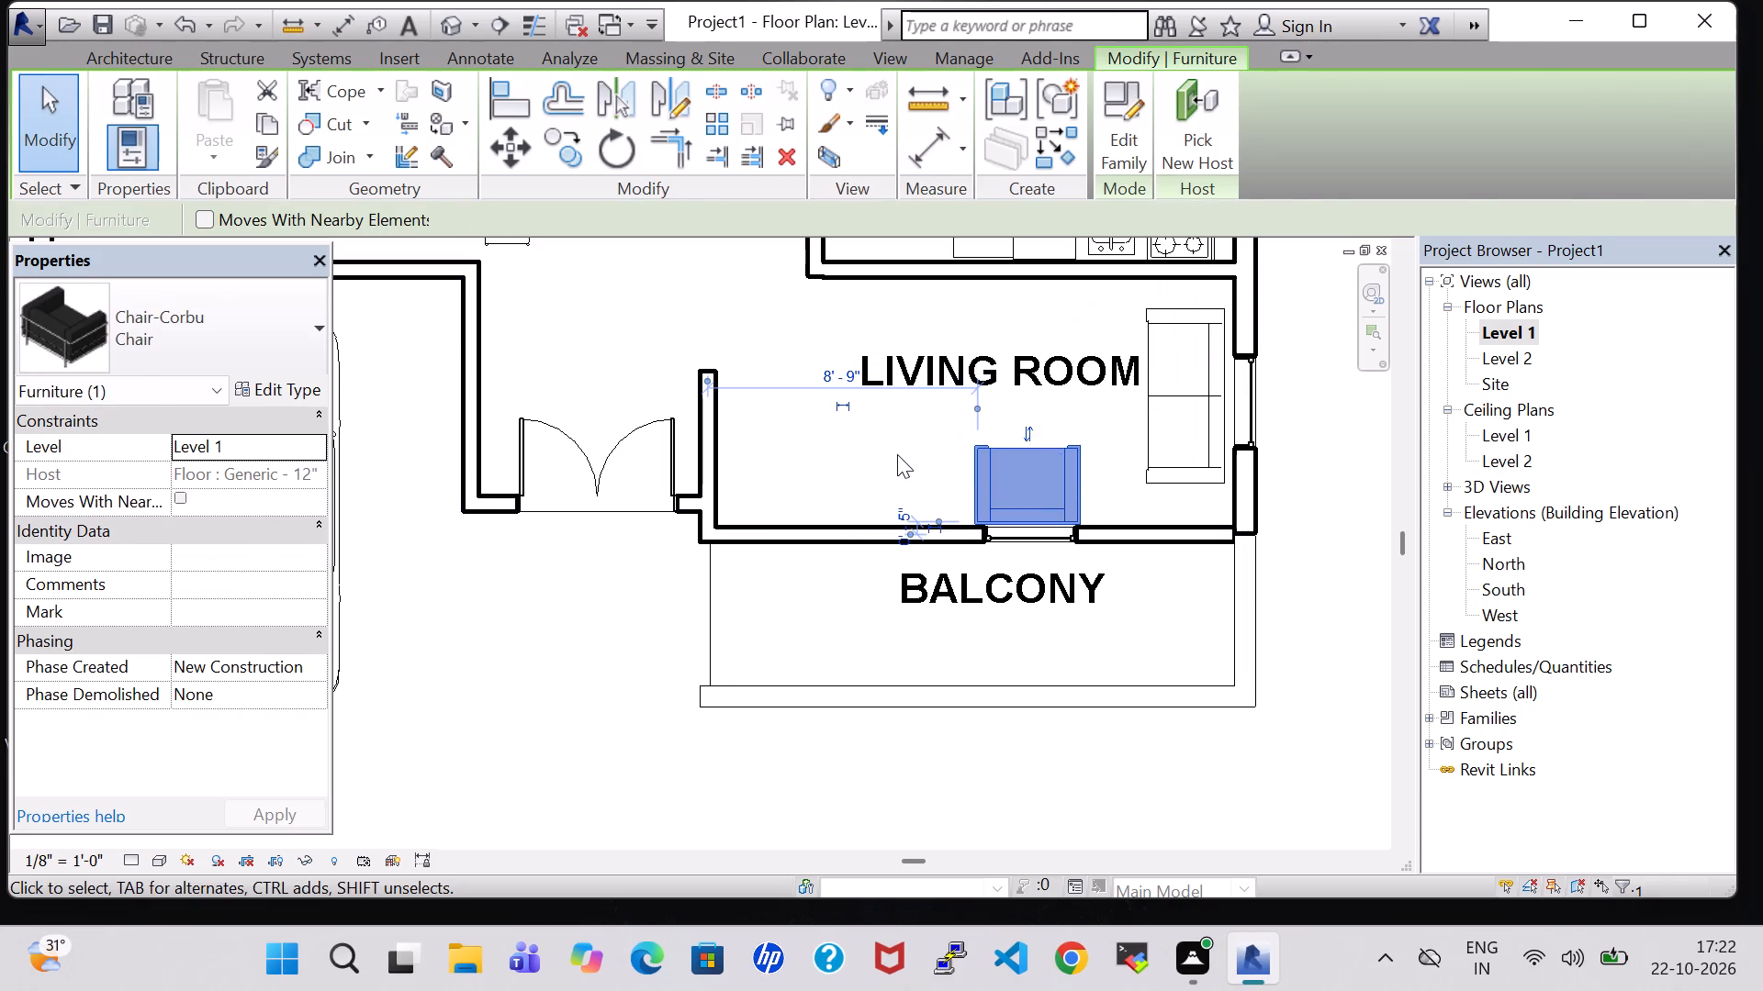
pyautogui.click(897, 454)
# Load the Table-Dining Oval family and place a 36" x 72" table in the Living Room between the Kitchen wall and the chair.
pyautogui.scroll(-1, 943, 420)
pyautogui.click(267, 123)
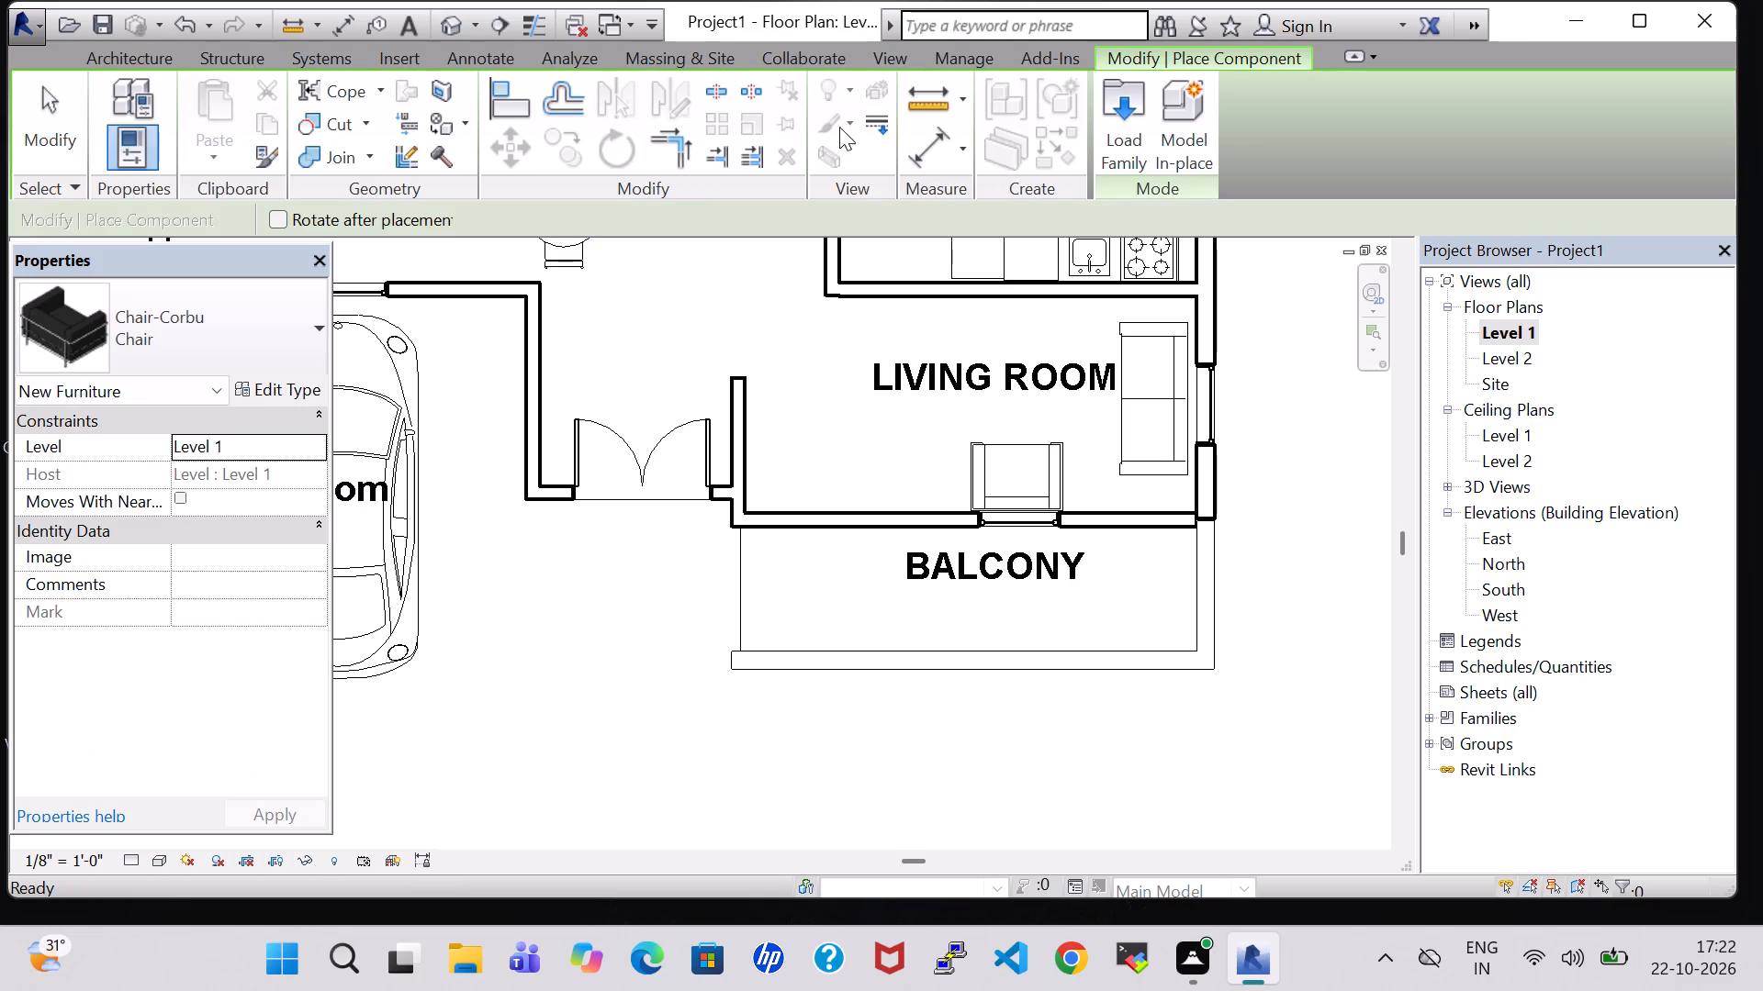
pyautogui.click(1150, 140)
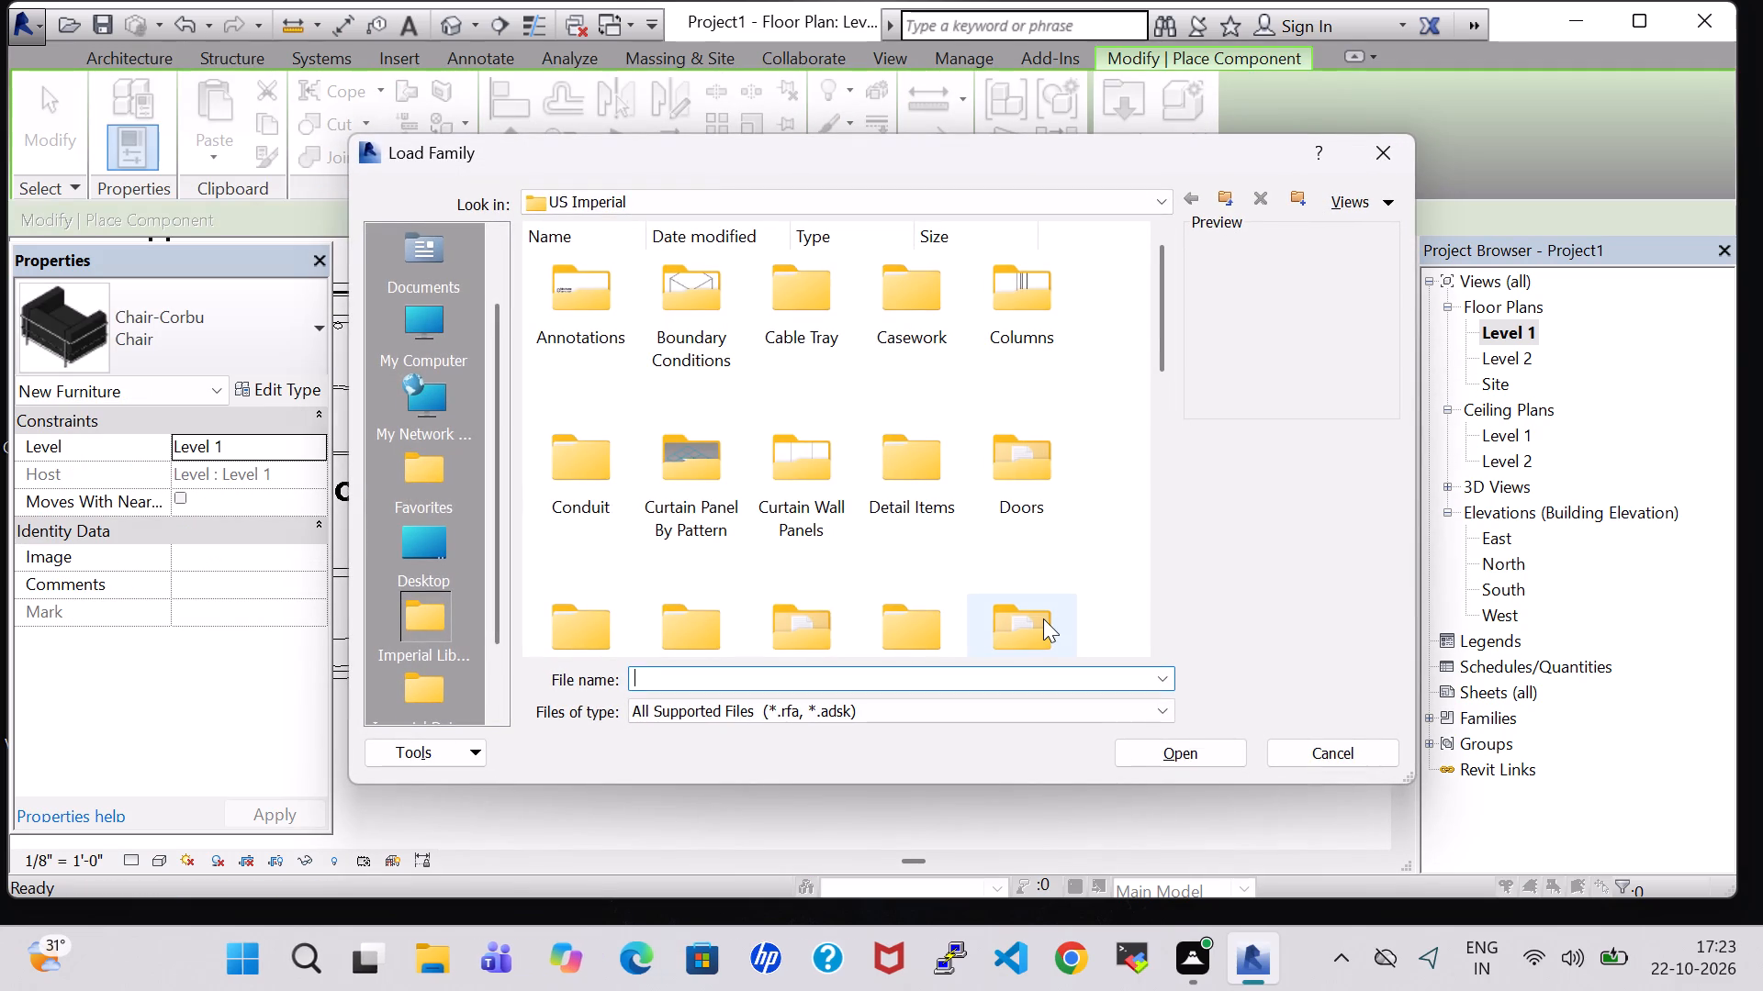
pyautogui.doubleClick(1043, 618)
pyautogui.doubleClick(936, 320)
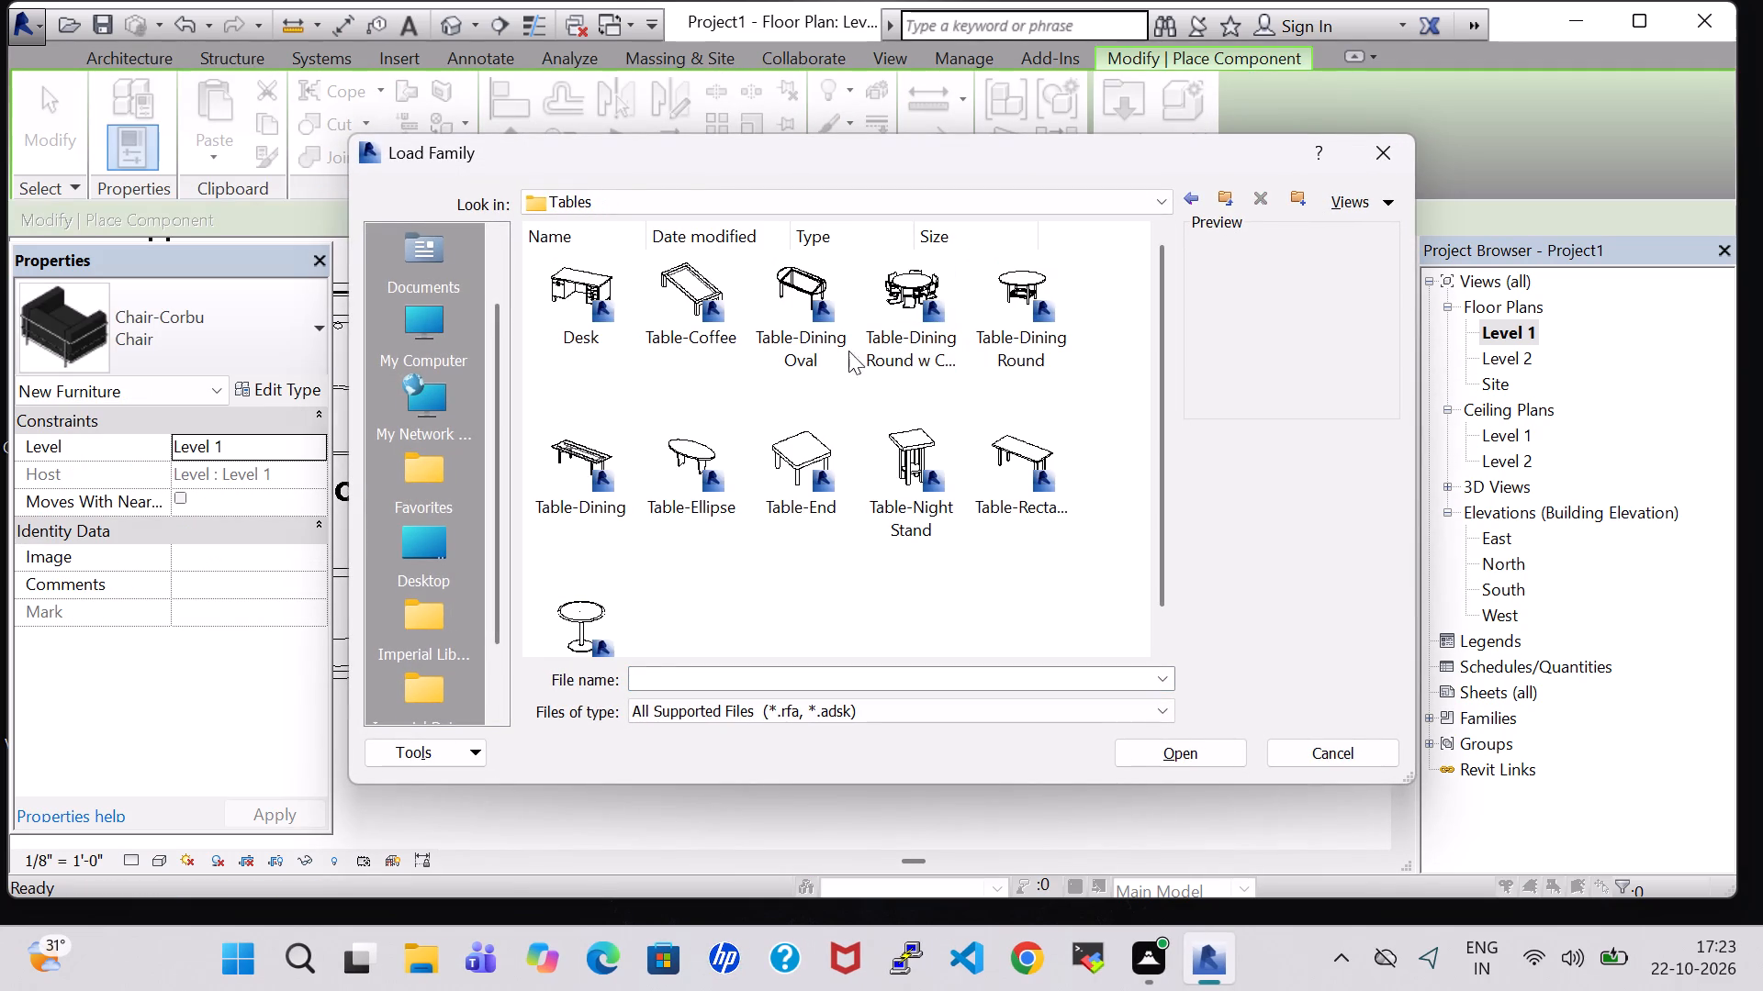
pyautogui.click(795, 331)
pyautogui.click(1211, 752)
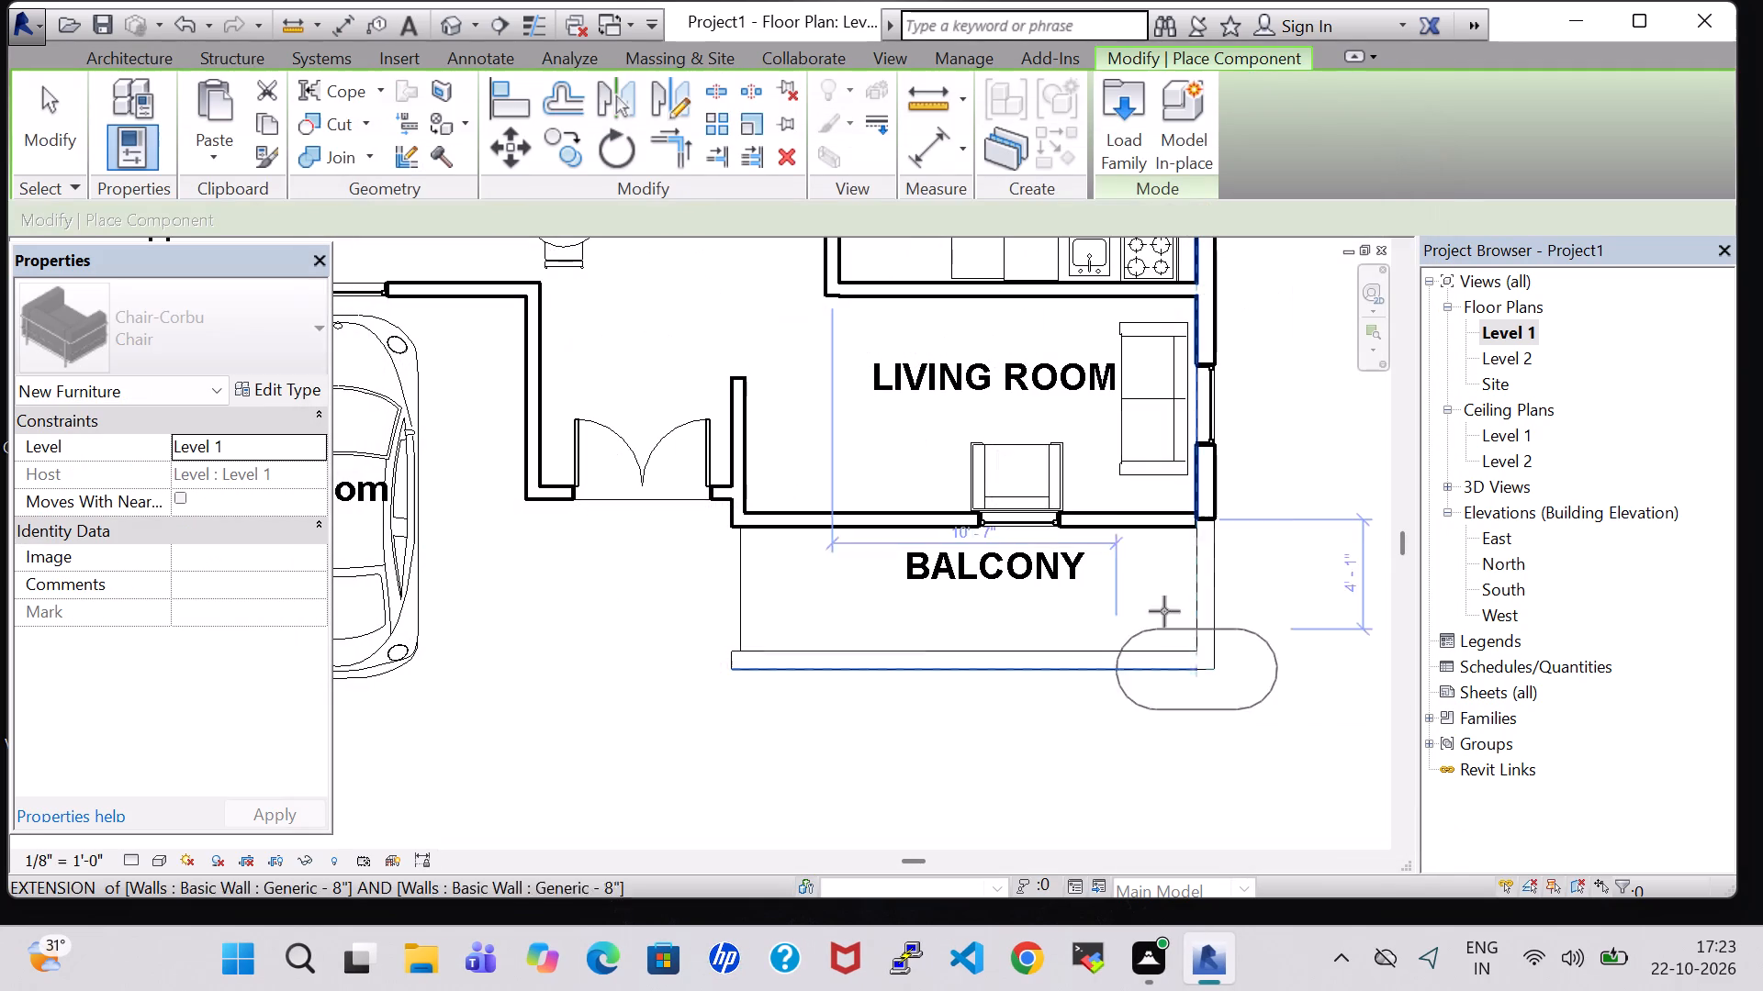
pyautogui.click(1023, 378)
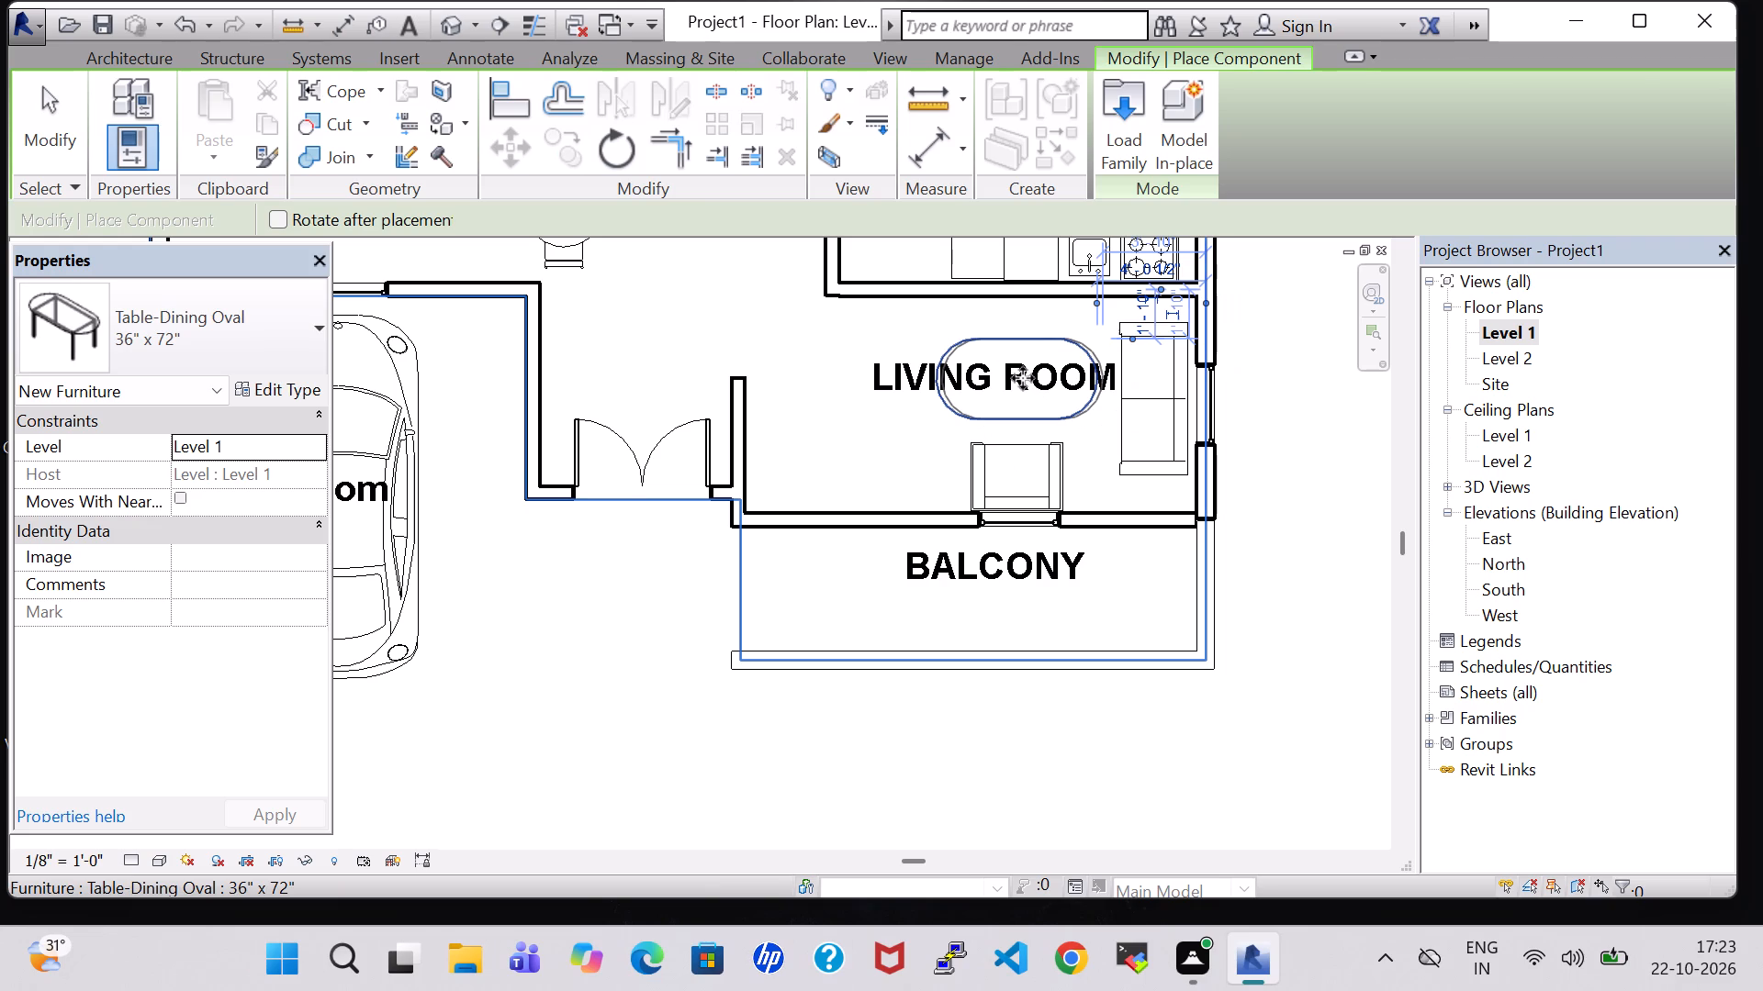
pyautogui.press('Escape')
pyautogui.press('Escape')
# Change the Living Room oval dining table's type to 36" x 48".
pyautogui.click(1024, 340)
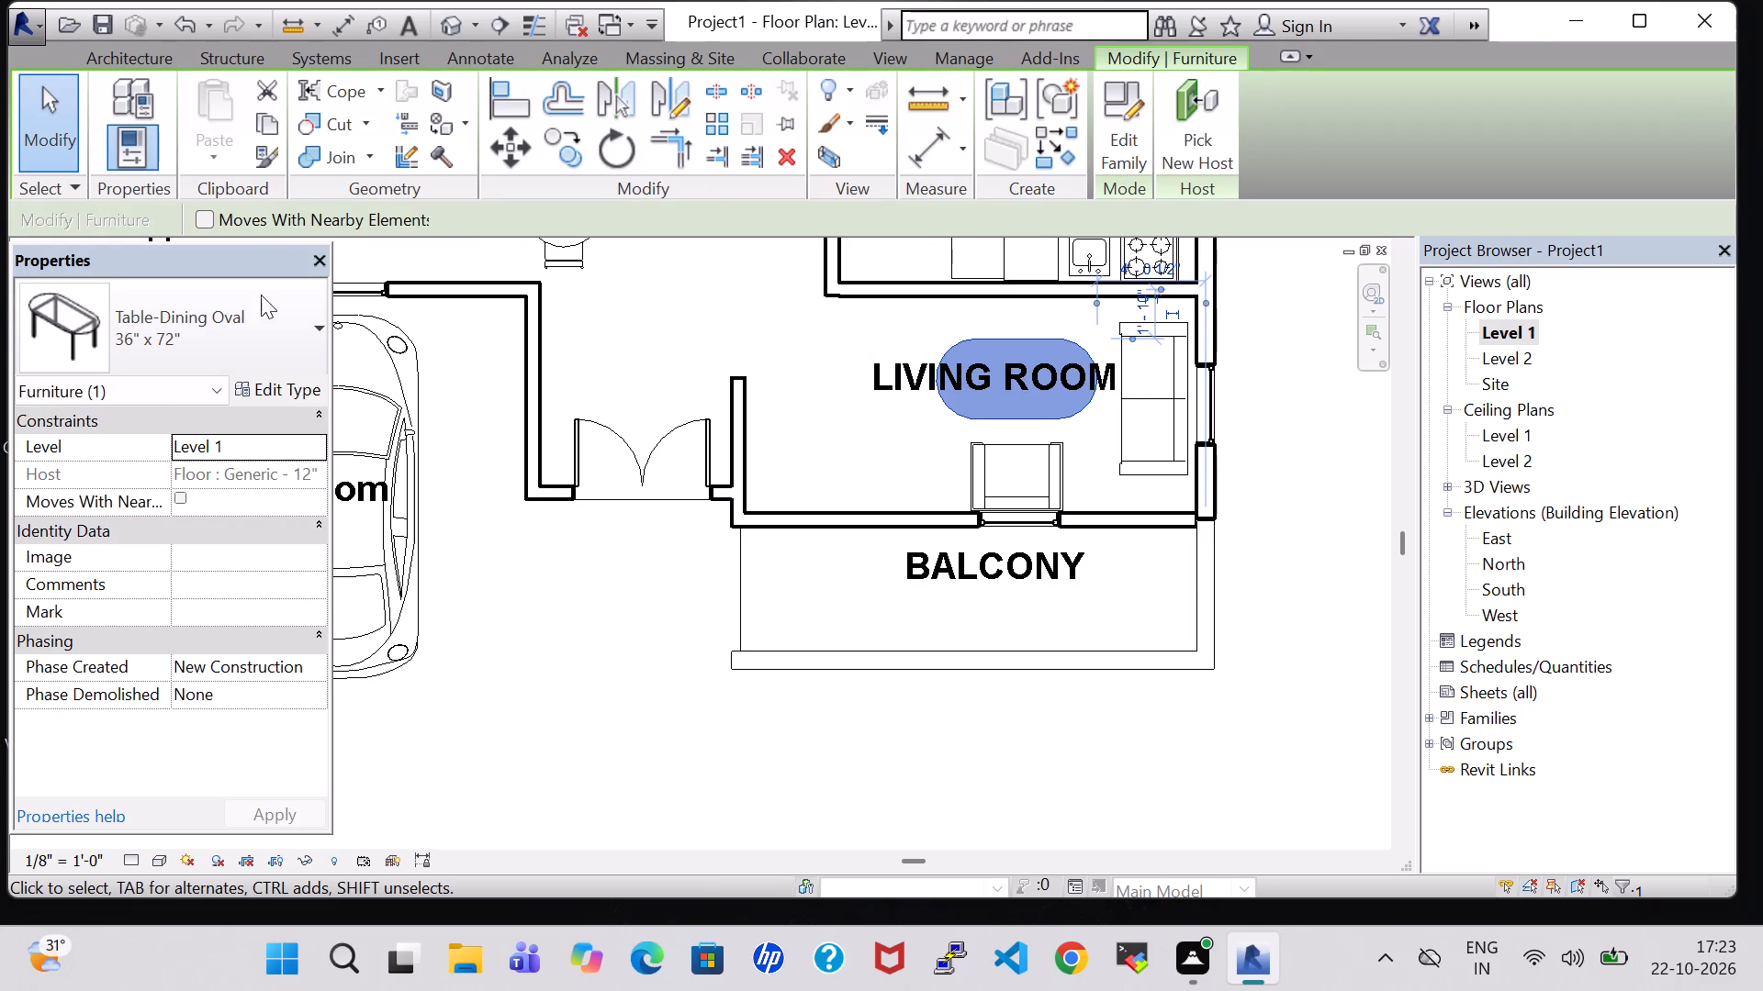
pyautogui.click(279, 380)
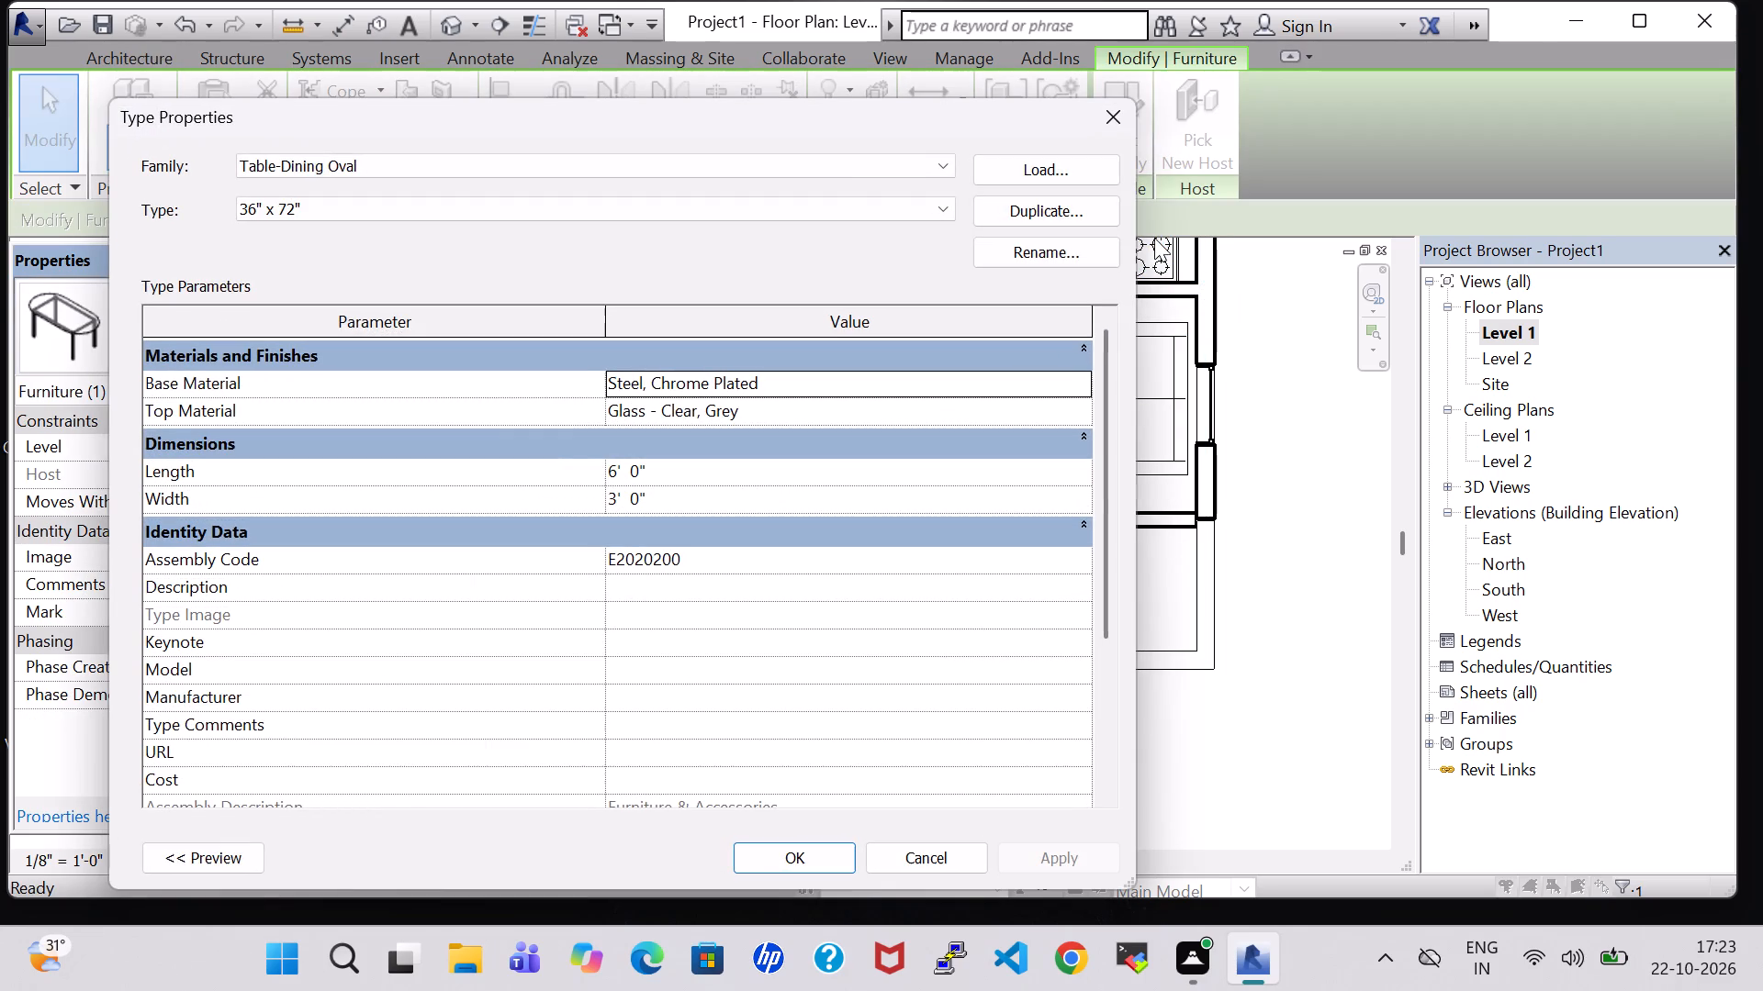
pyautogui.click(866, 206)
pyautogui.click(832, 217)
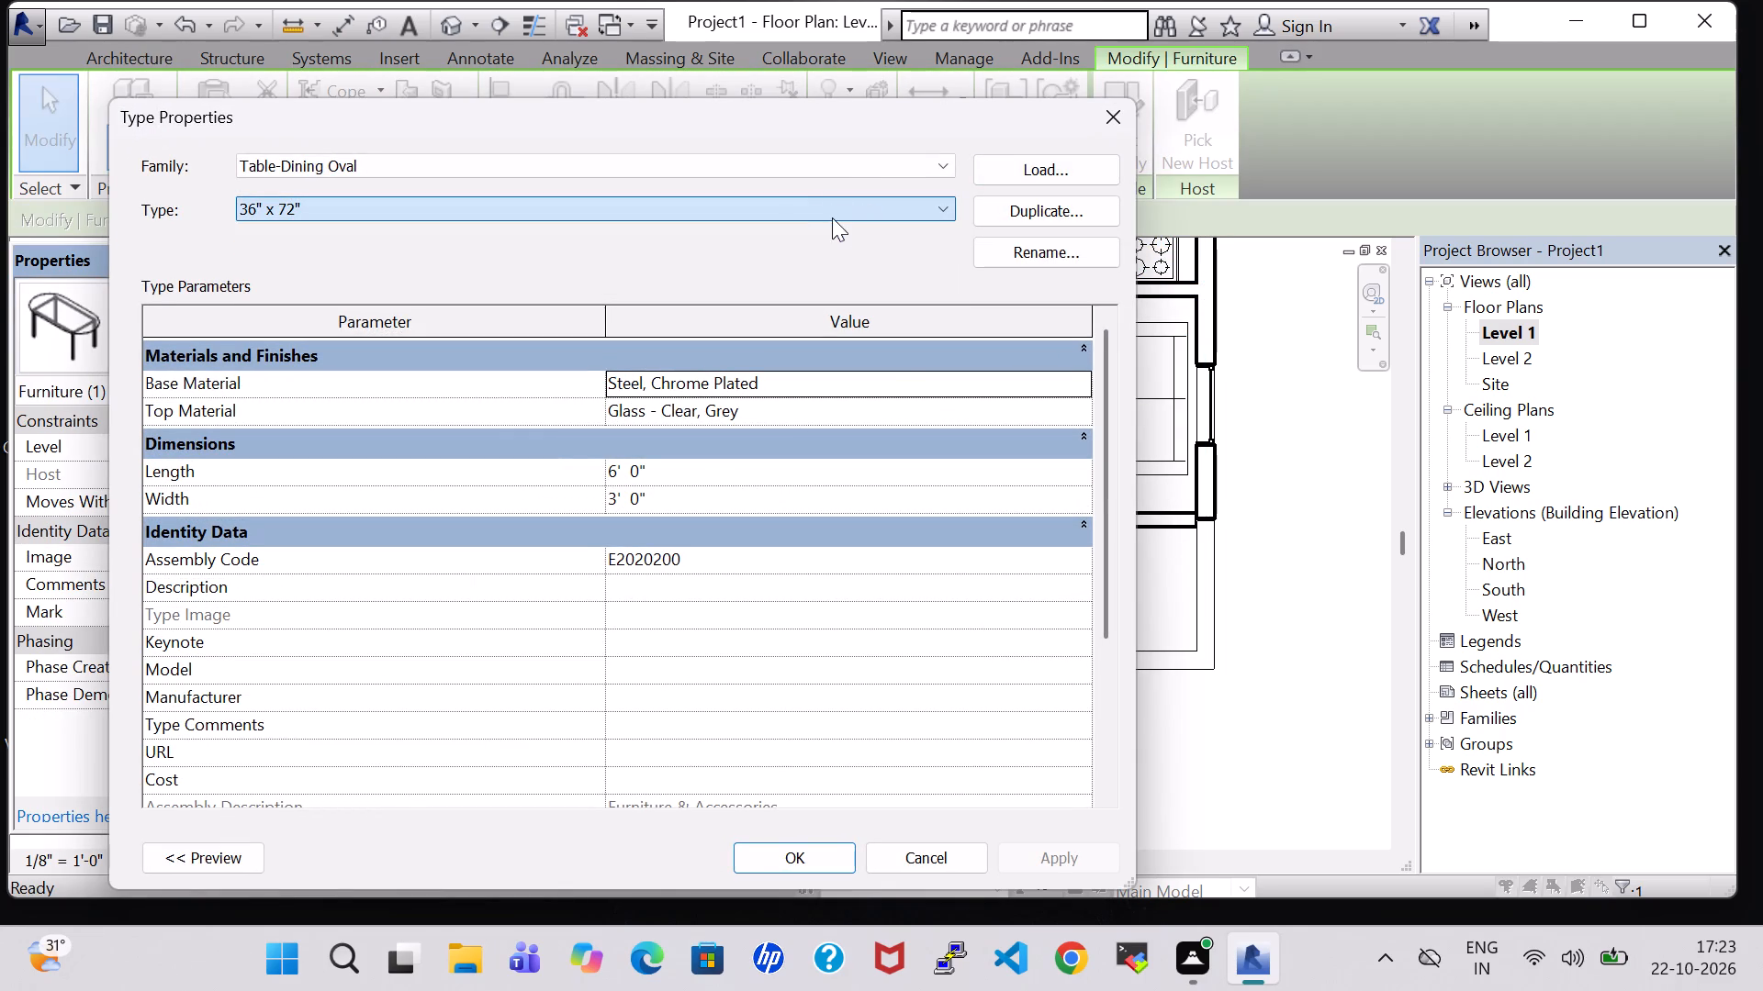
pyautogui.click(807, 862)
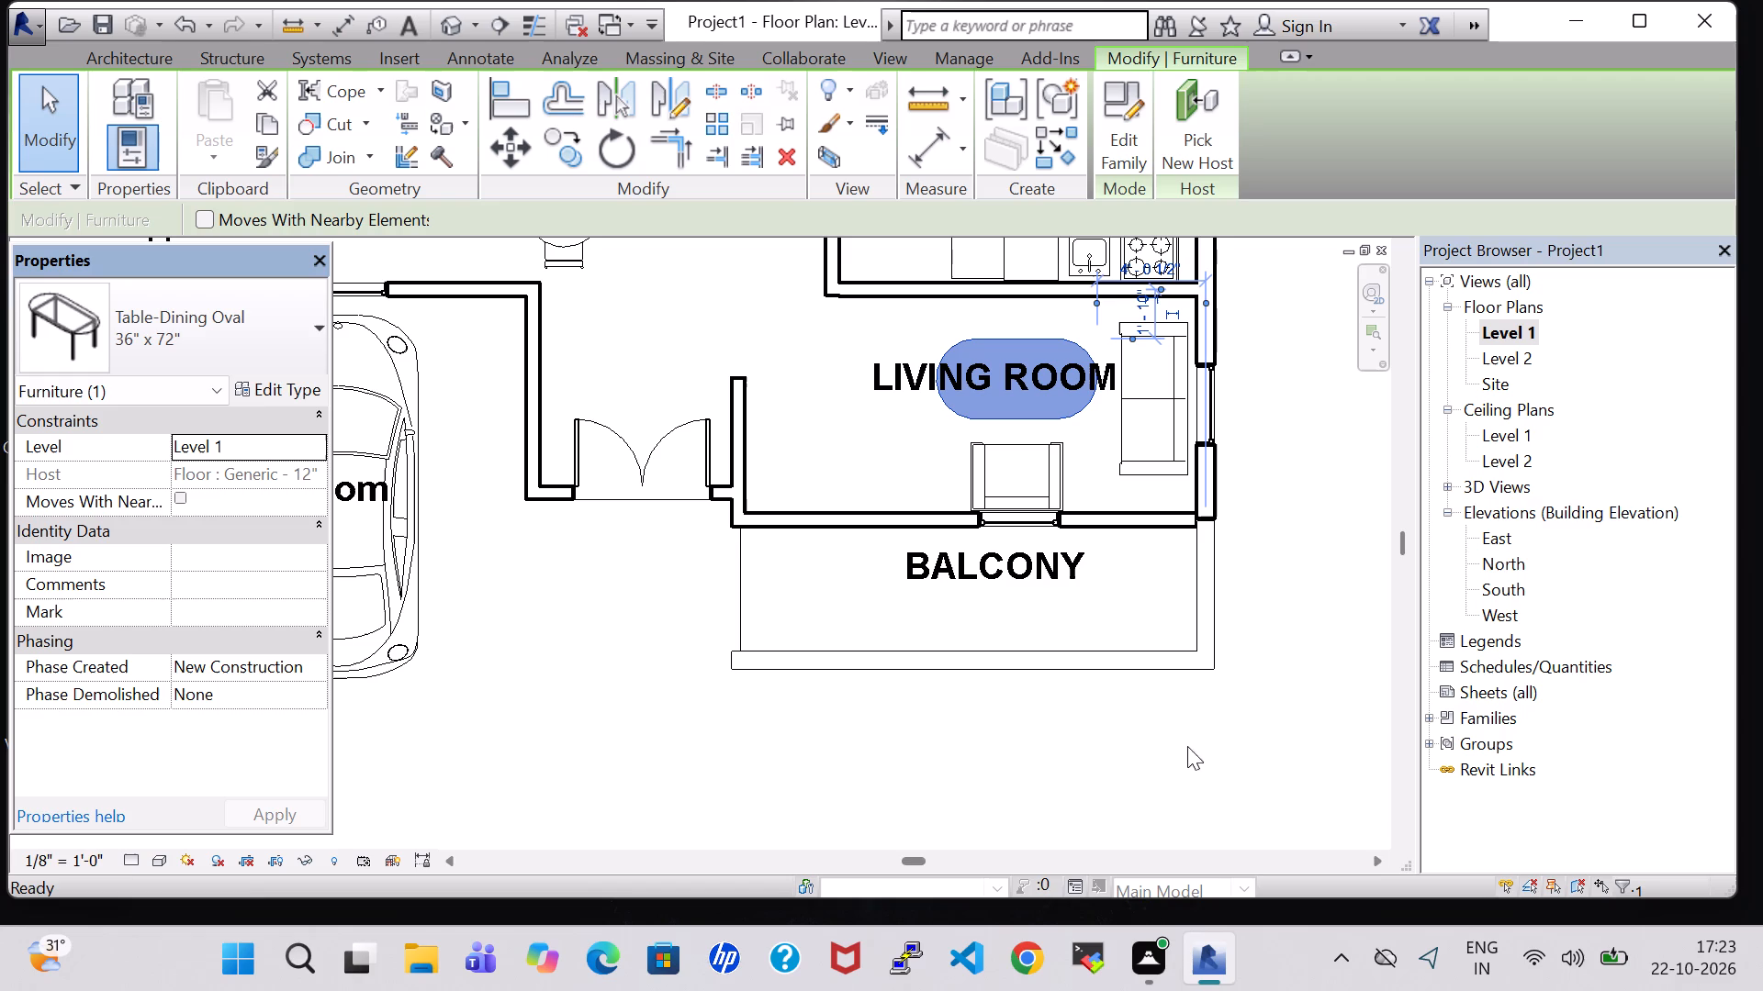
pyautogui.click(294, 378)
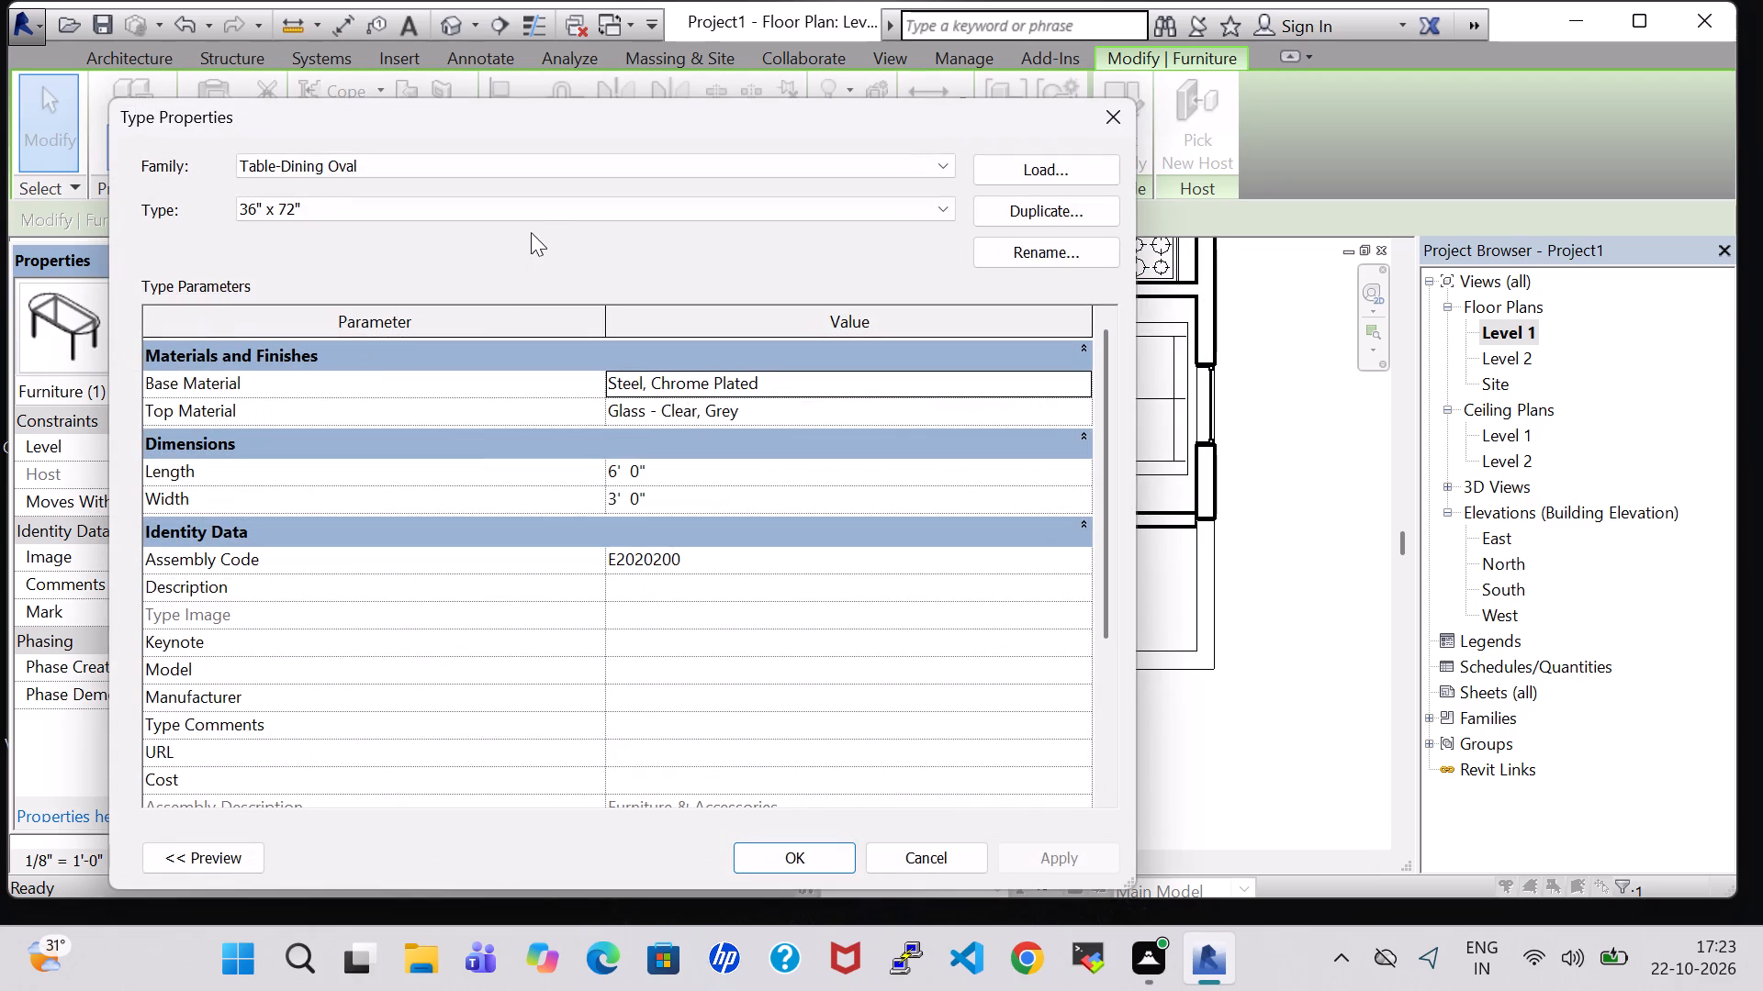
pyautogui.click(528, 218)
pyautogui.click(524, 231)
pyautogui.click(754, 848)
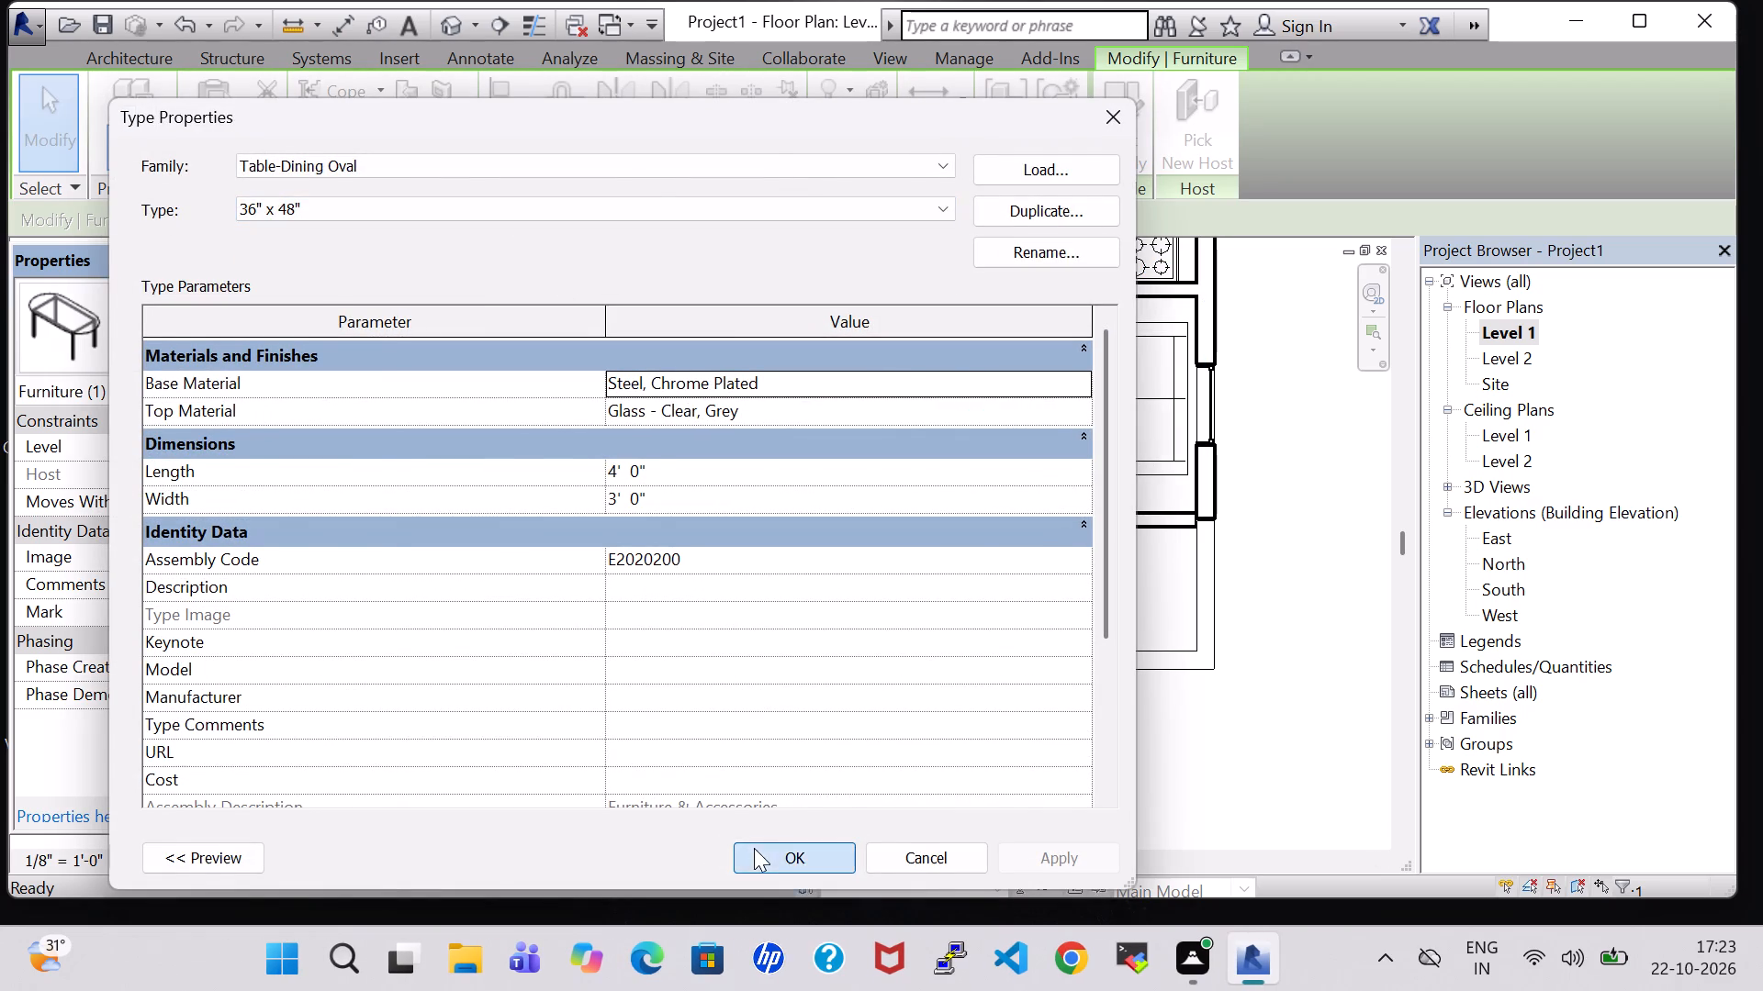
pyautogui.press('space')
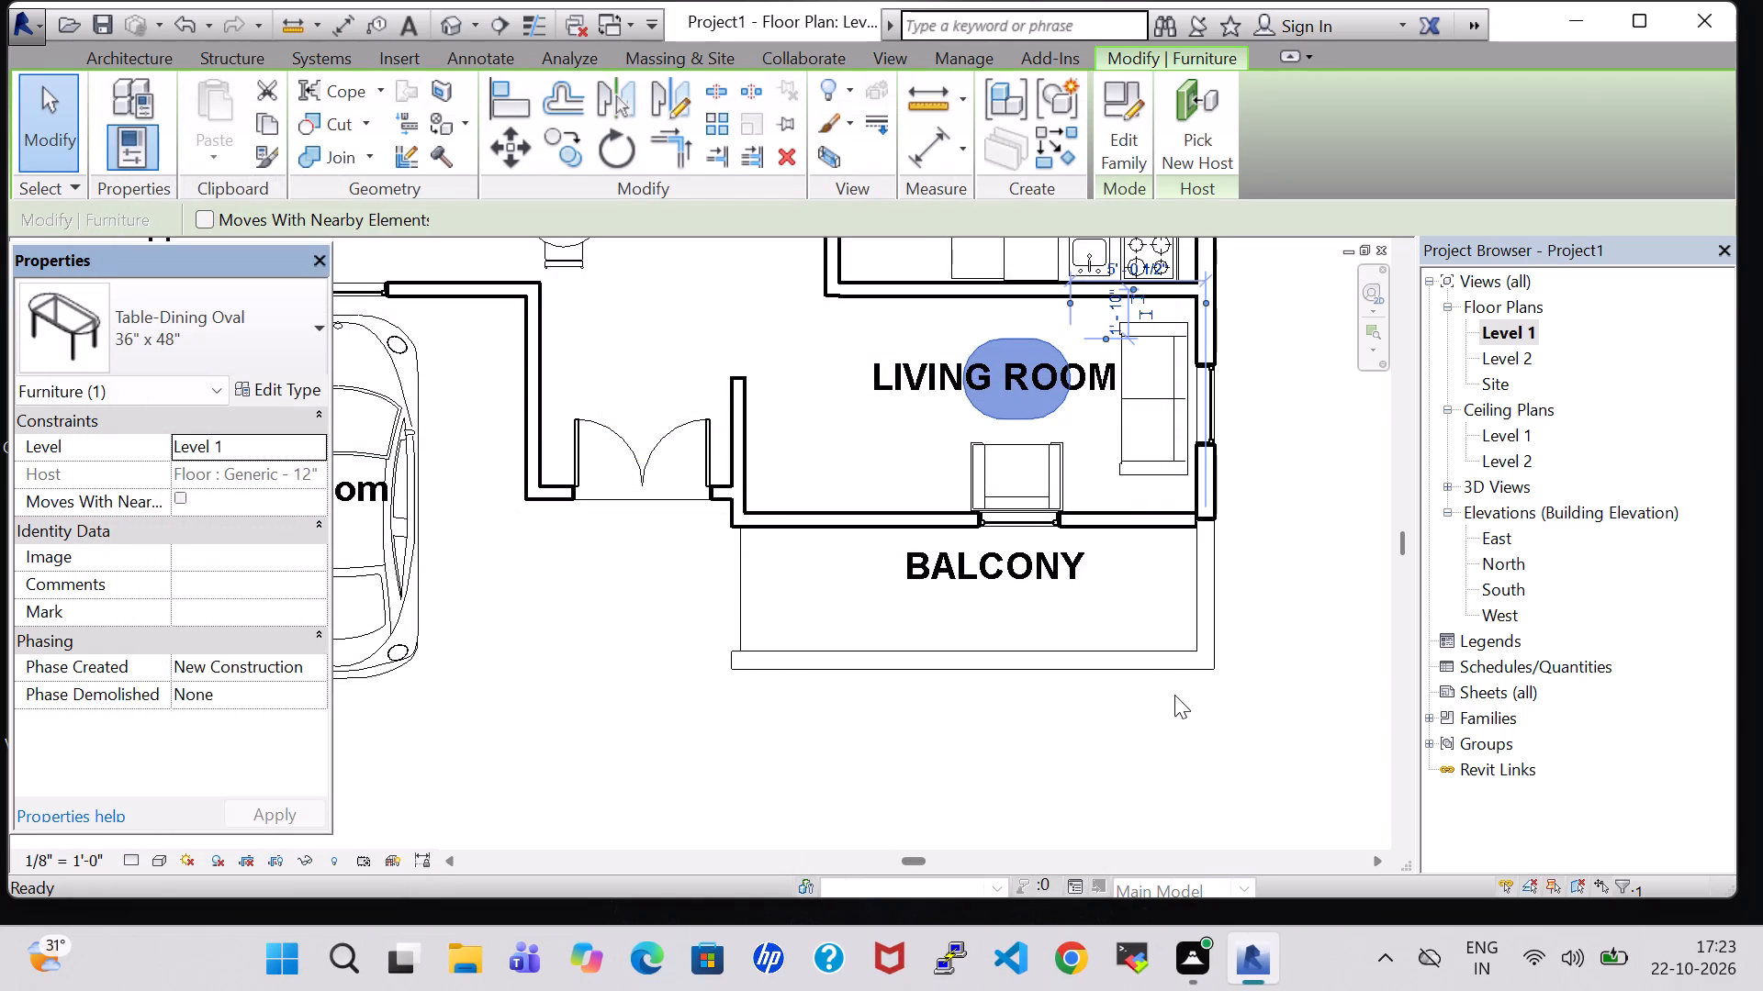
pyautogui.click(1181, 776)
# Rotate the Living Room oval table 90° and nudge it closer to the sofa.
pyautogui.click(994, 338)
pyautogui.press('space')
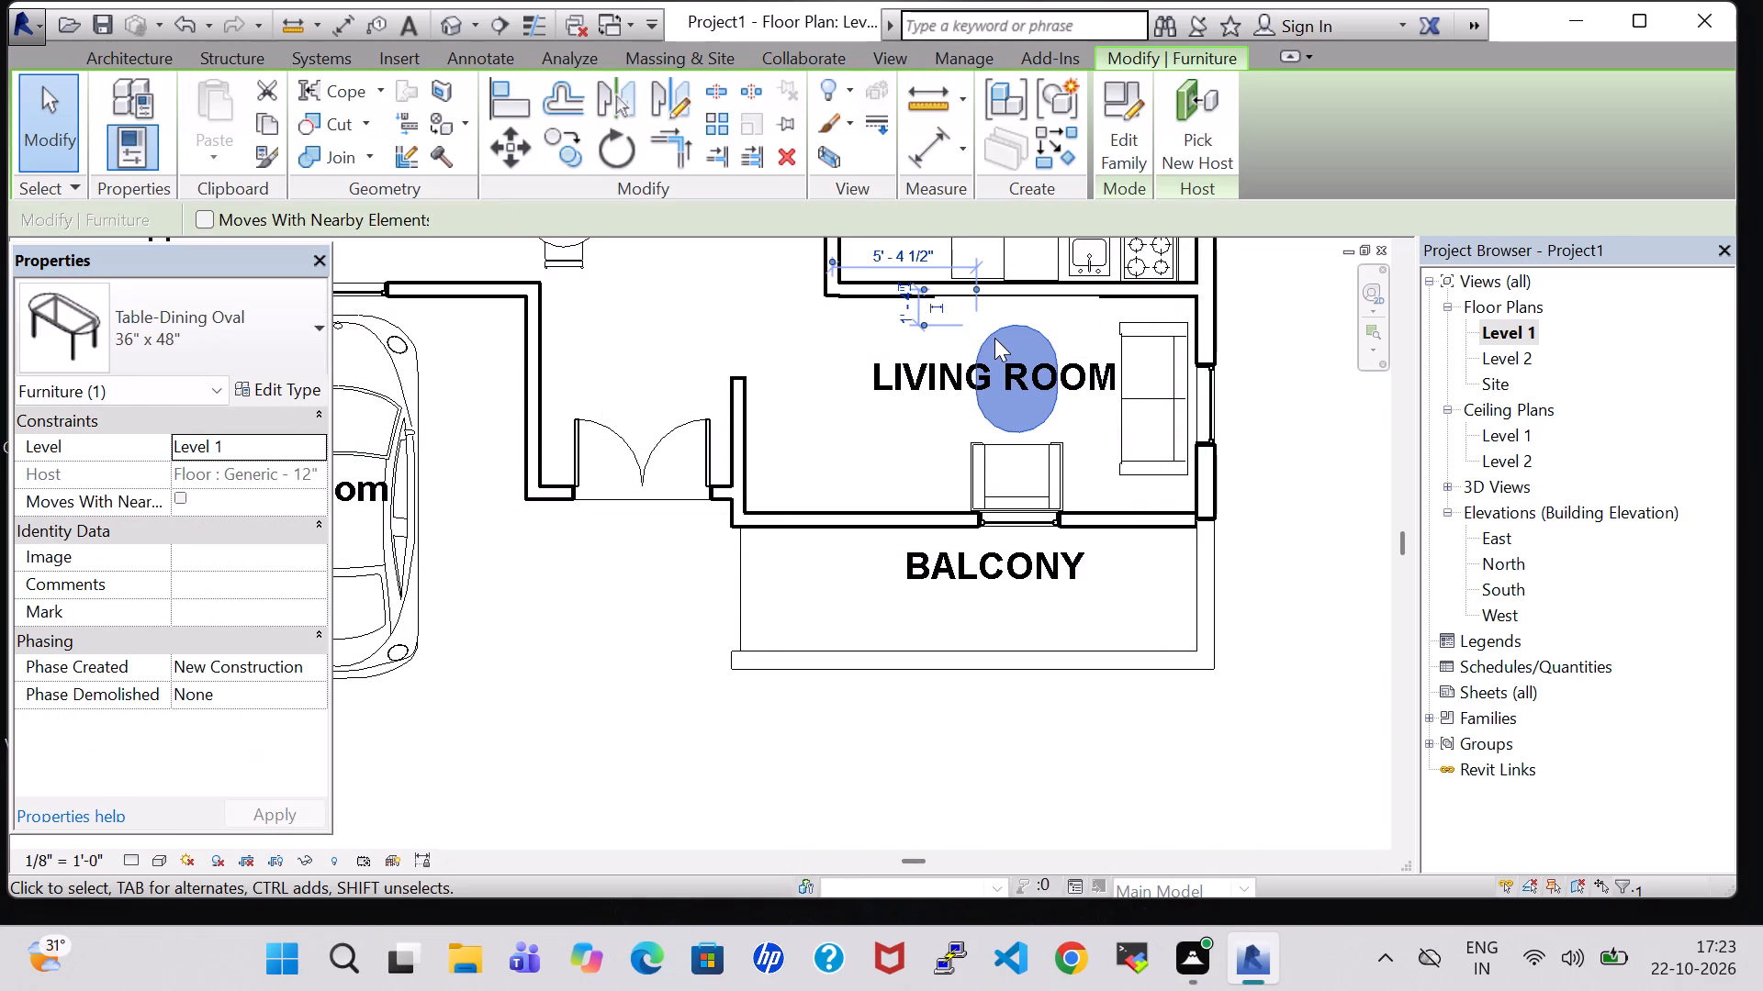
pyautogui.press('Right')
pyautogui.press('Right')
pyautogui.press('Right')
pyautogui.press('Right')
pyautogui.press('Right')
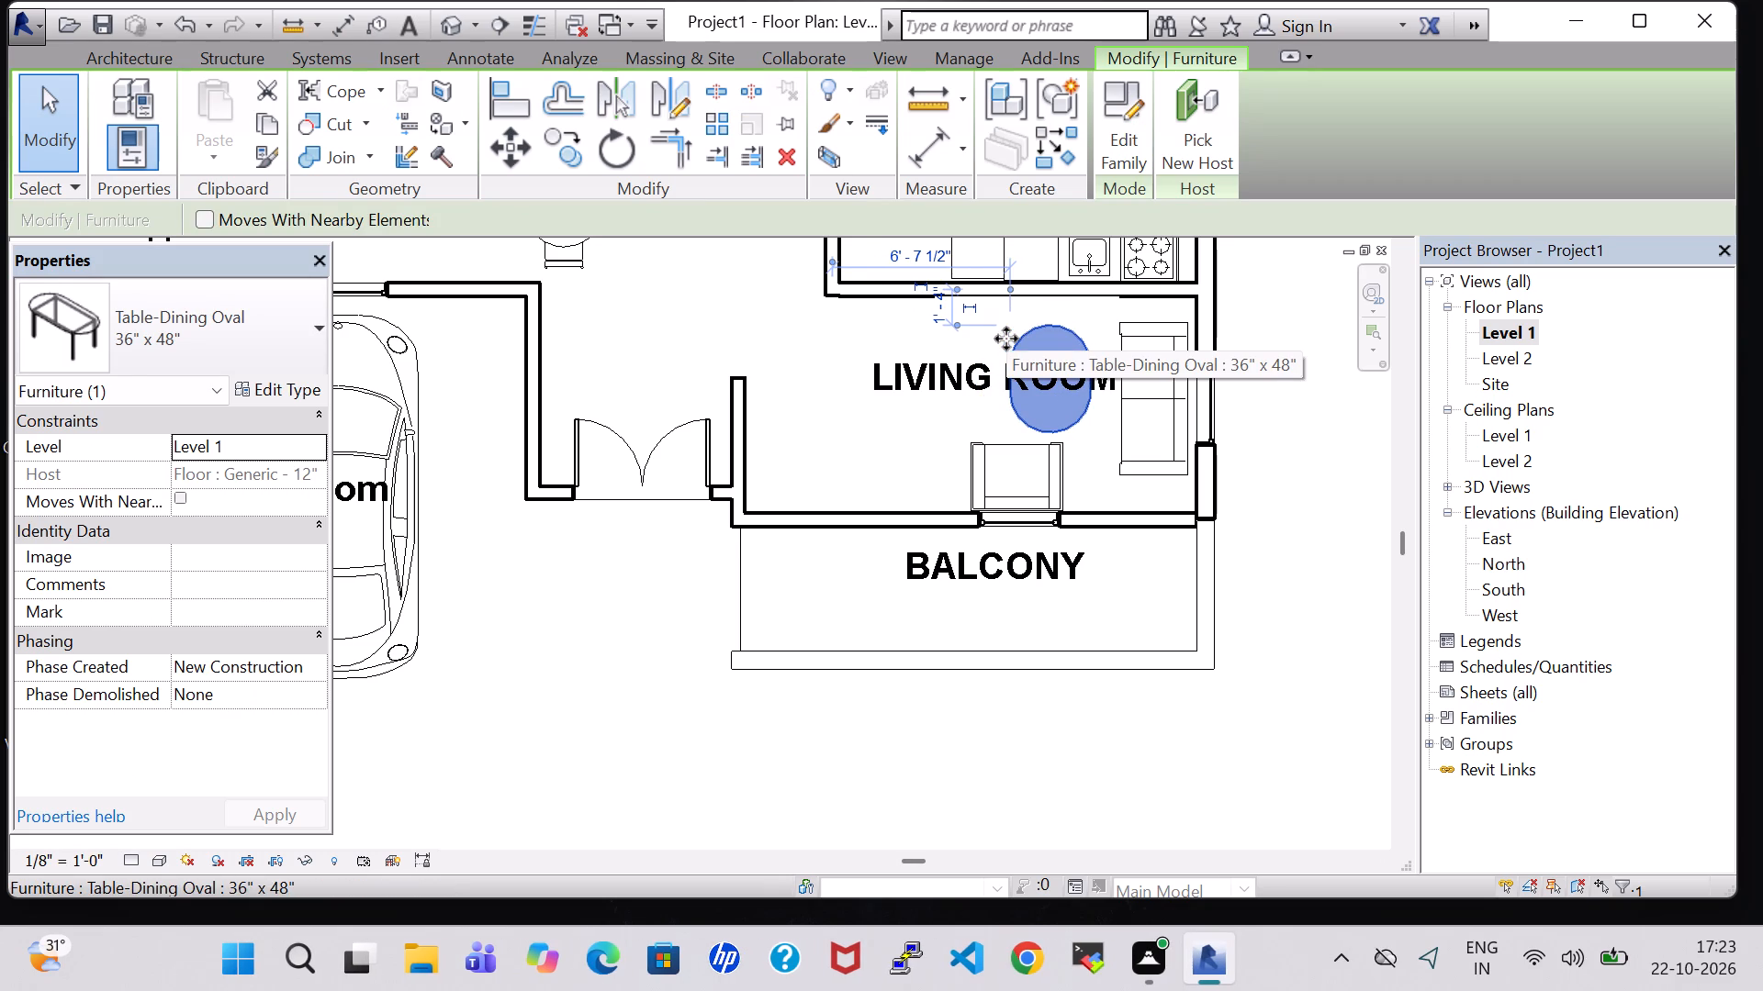
pyautogui.click(1293, 591)
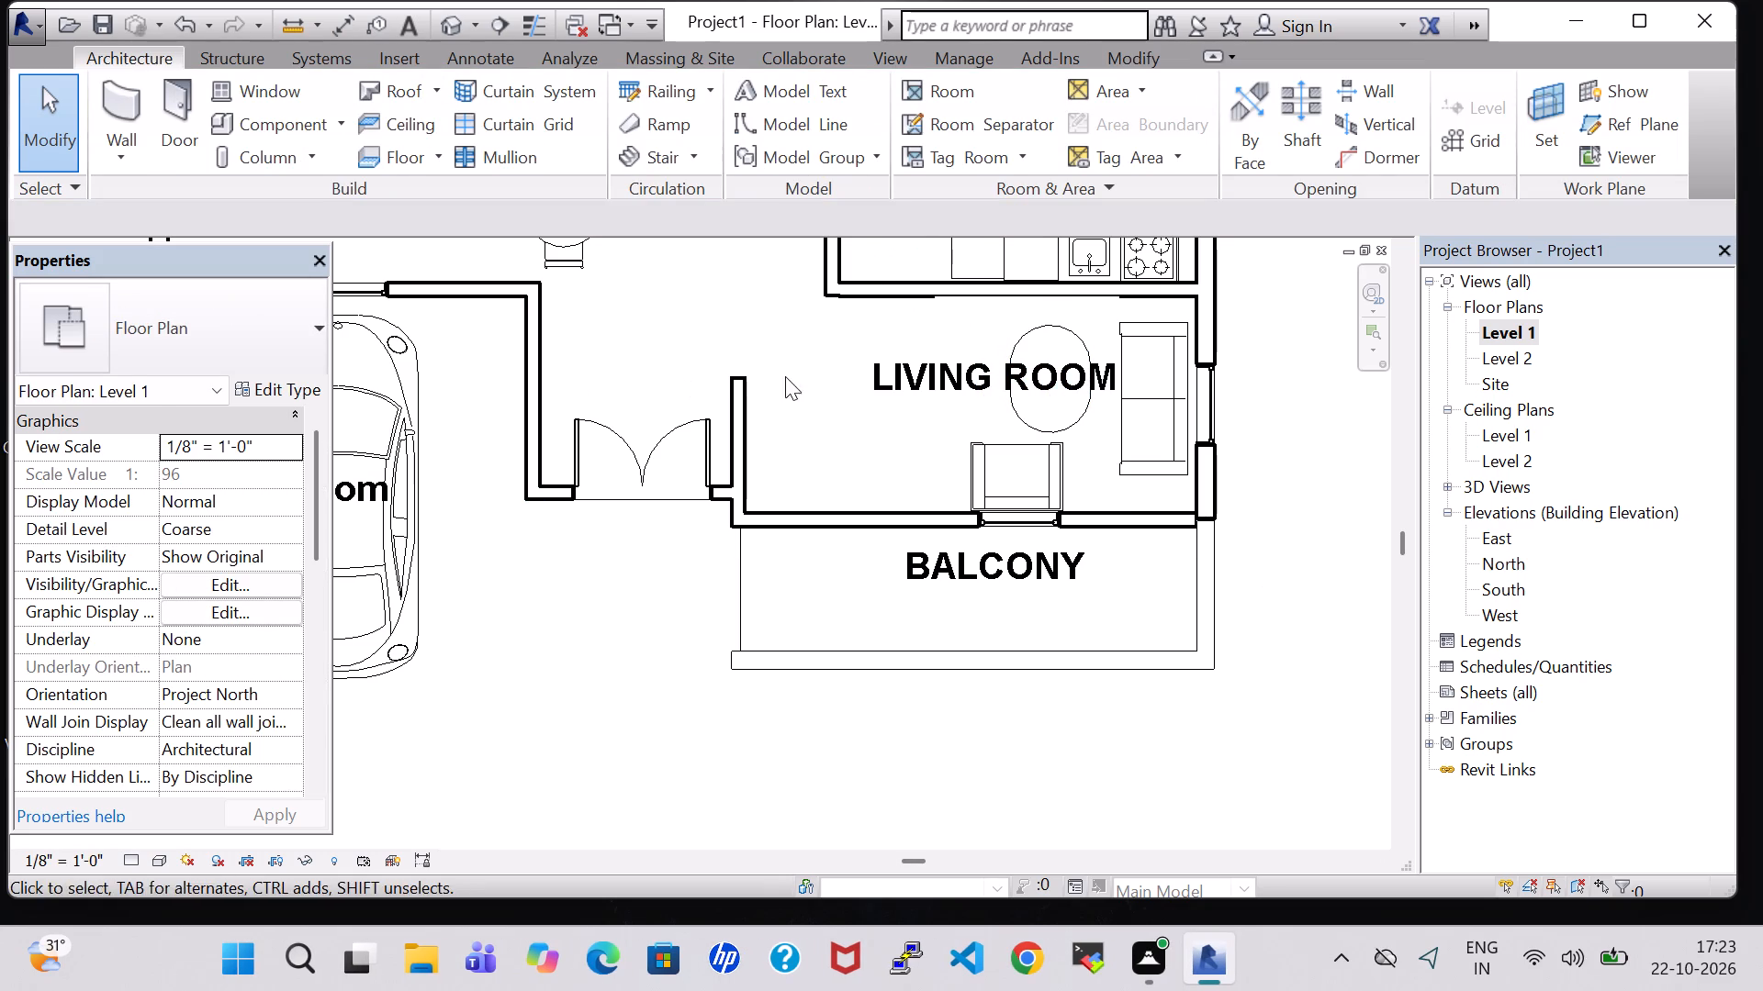
# Stretch the free end of the short INNER 6" wall beside the entrance door to a length of about 6' 8".
pyautogui.click(743, 376)
pyautogui.moveTo(739, 373); pyautogui.dragTo(739, 340)
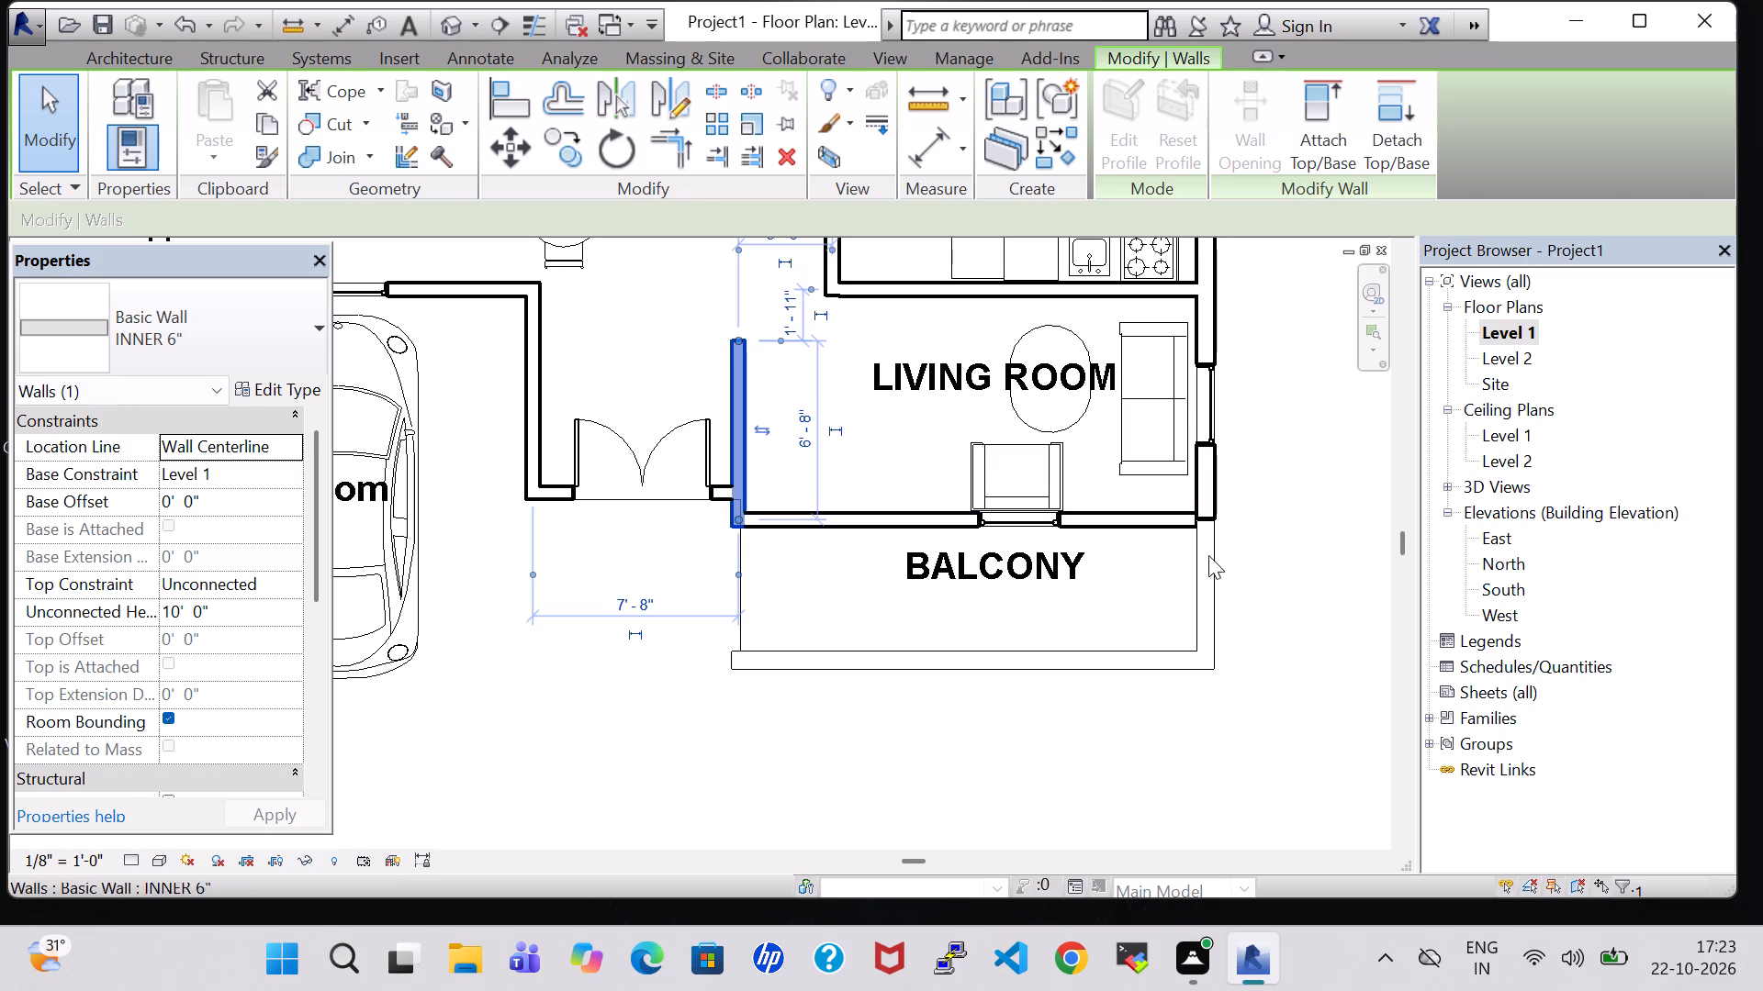
pyautogui.click(1281, 548)
# Load the TV - Flat Screen family and place a rotated 32" TV against the short wall, about 2' 2" from its free end.
pyautogui.scroll(-3, 1275, 546)
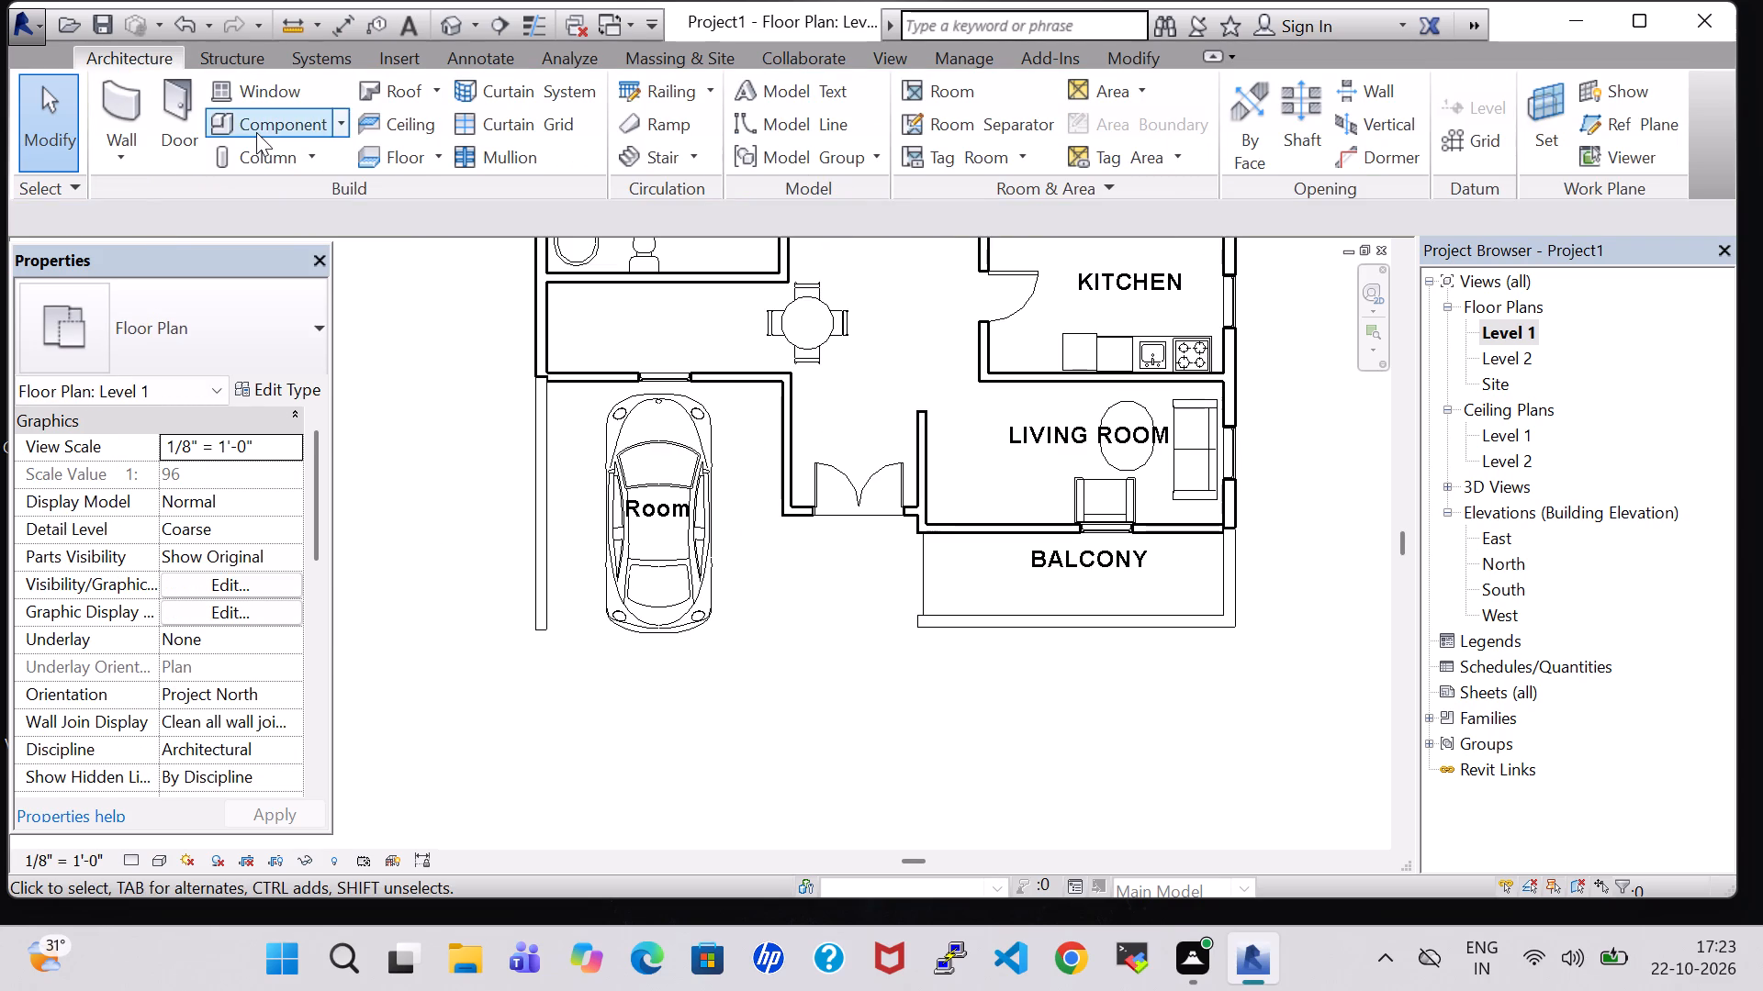
pyautogui.click(256, 128)
pyautogui.click(1110, 139)
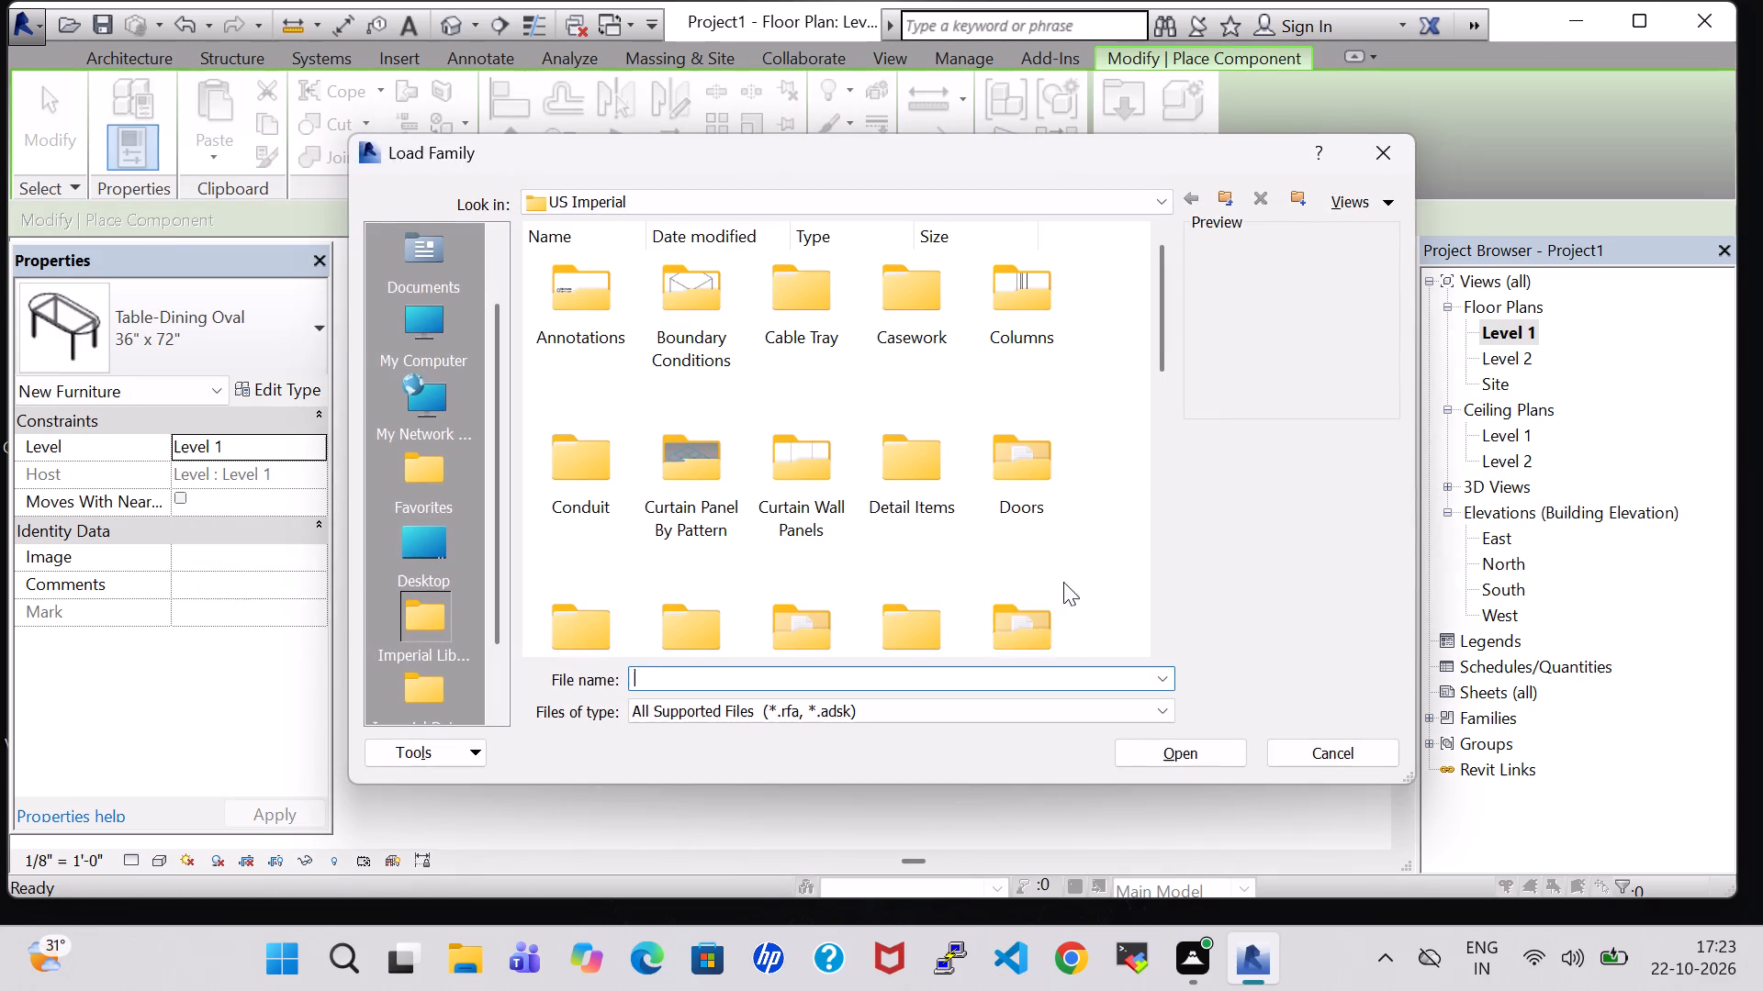
pyautogui.doubleClick(1041, 600)
pyautogui.click(567, 455)
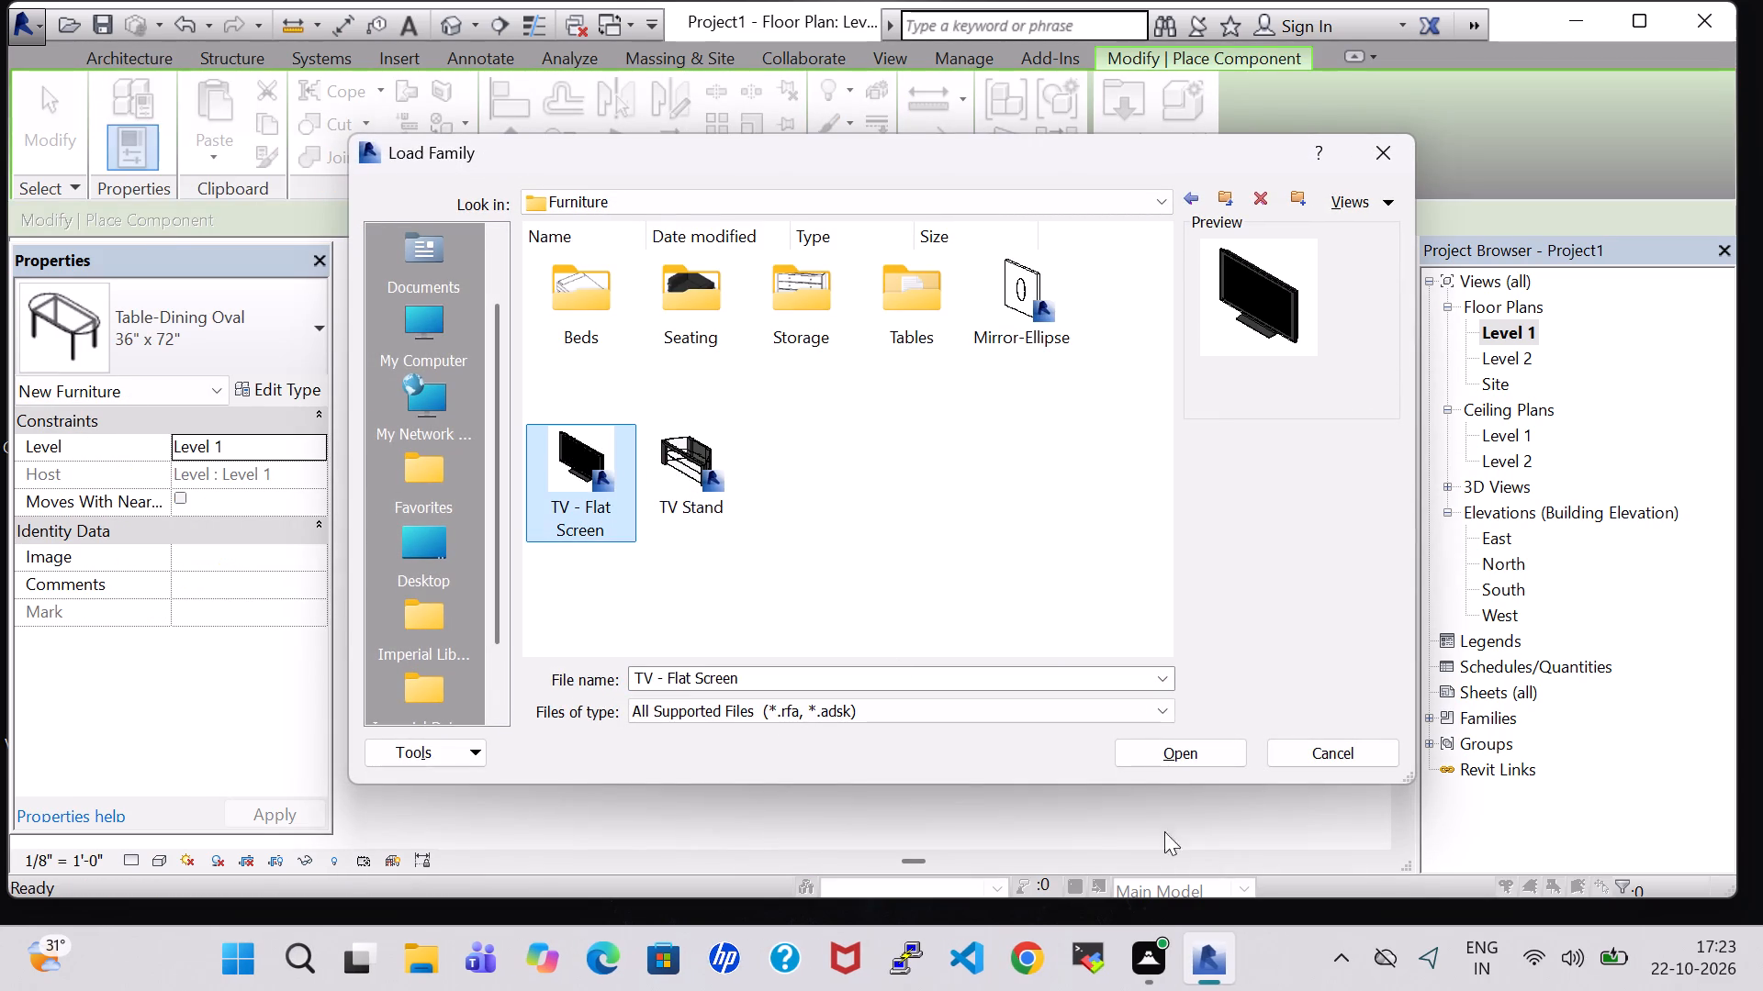
pyautogui.click(1169, 756)
pyautogui.press('space')
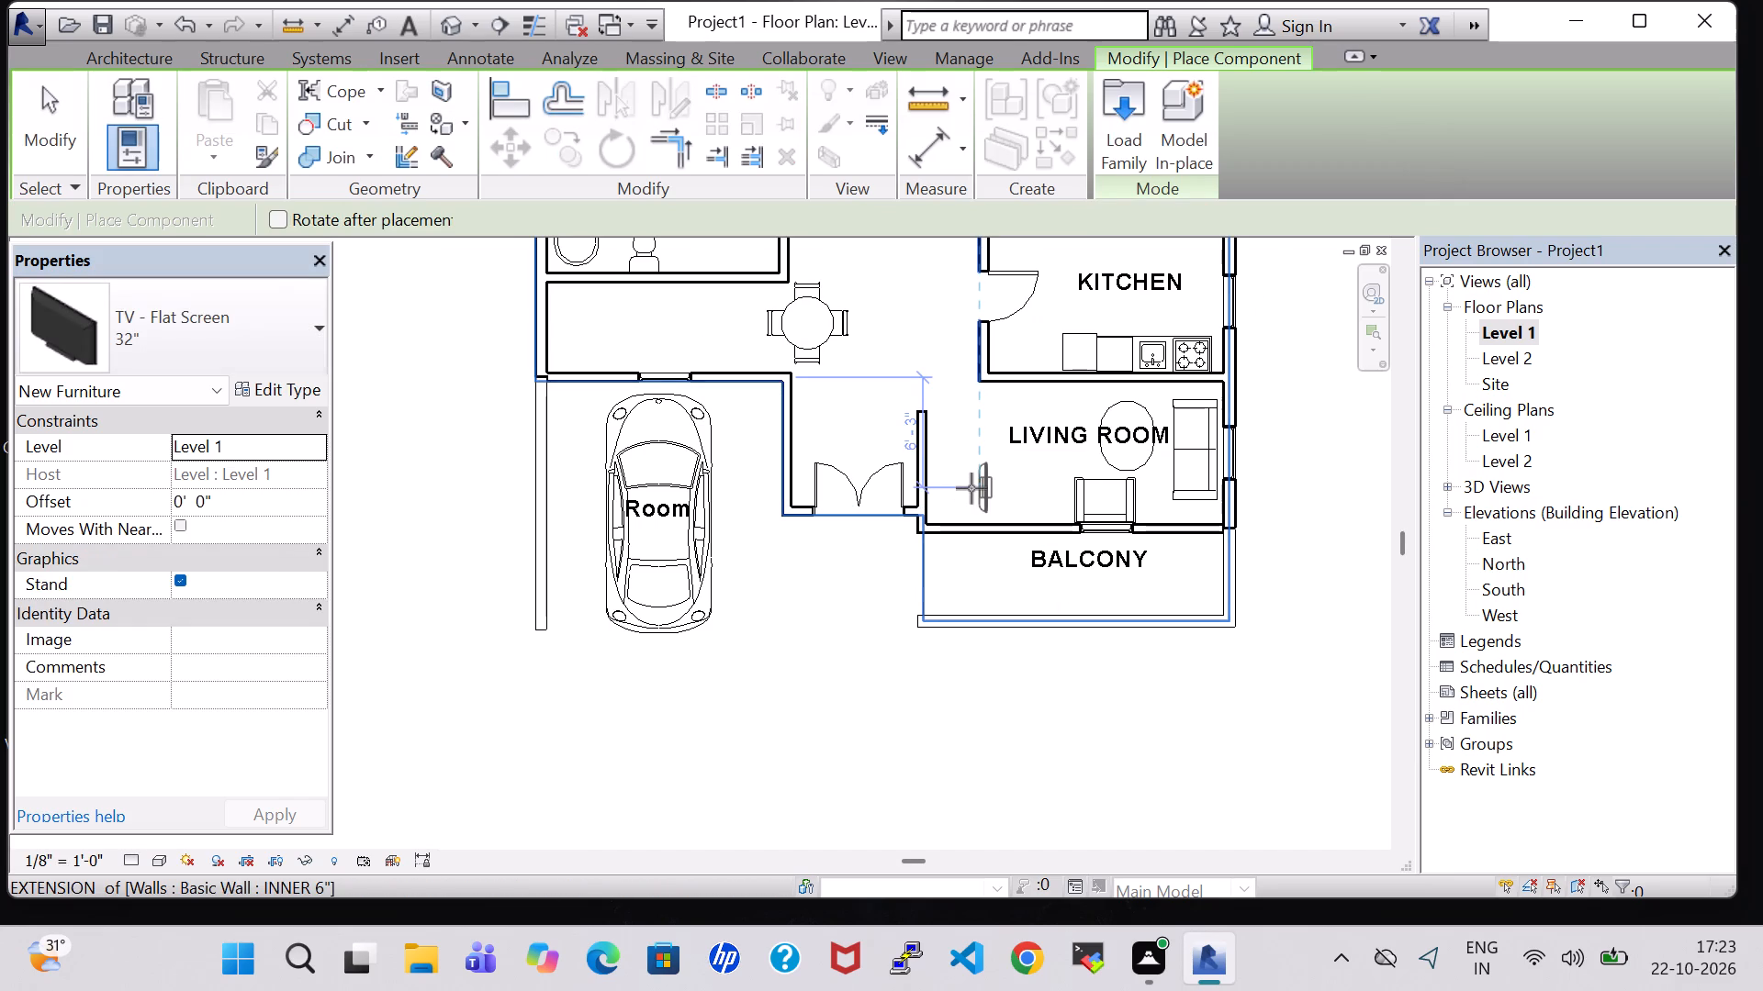
pyautogui.scroll(7, 967, 486)
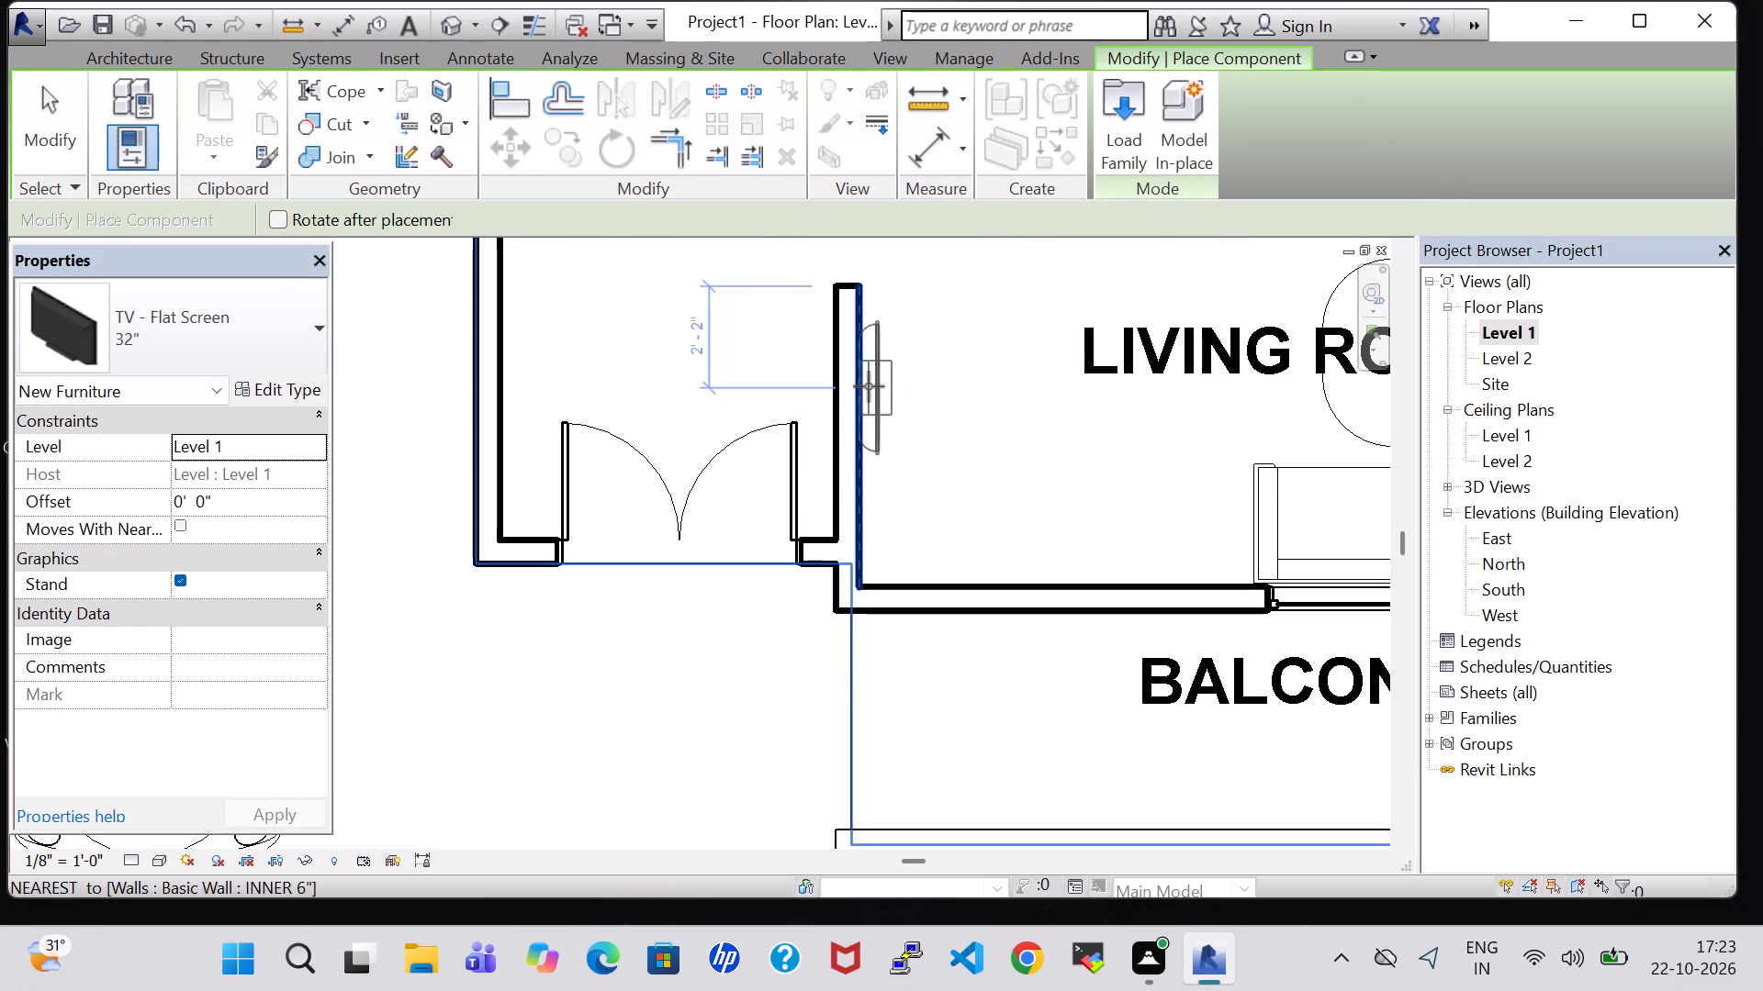
pyautogui.click(869, 386)
pyautogui.press('Escape')
pyautogui.press('Escape')
# Set the Living Room flat screen TV's offset to 3' 0".
pyautogui.click(883, 400)
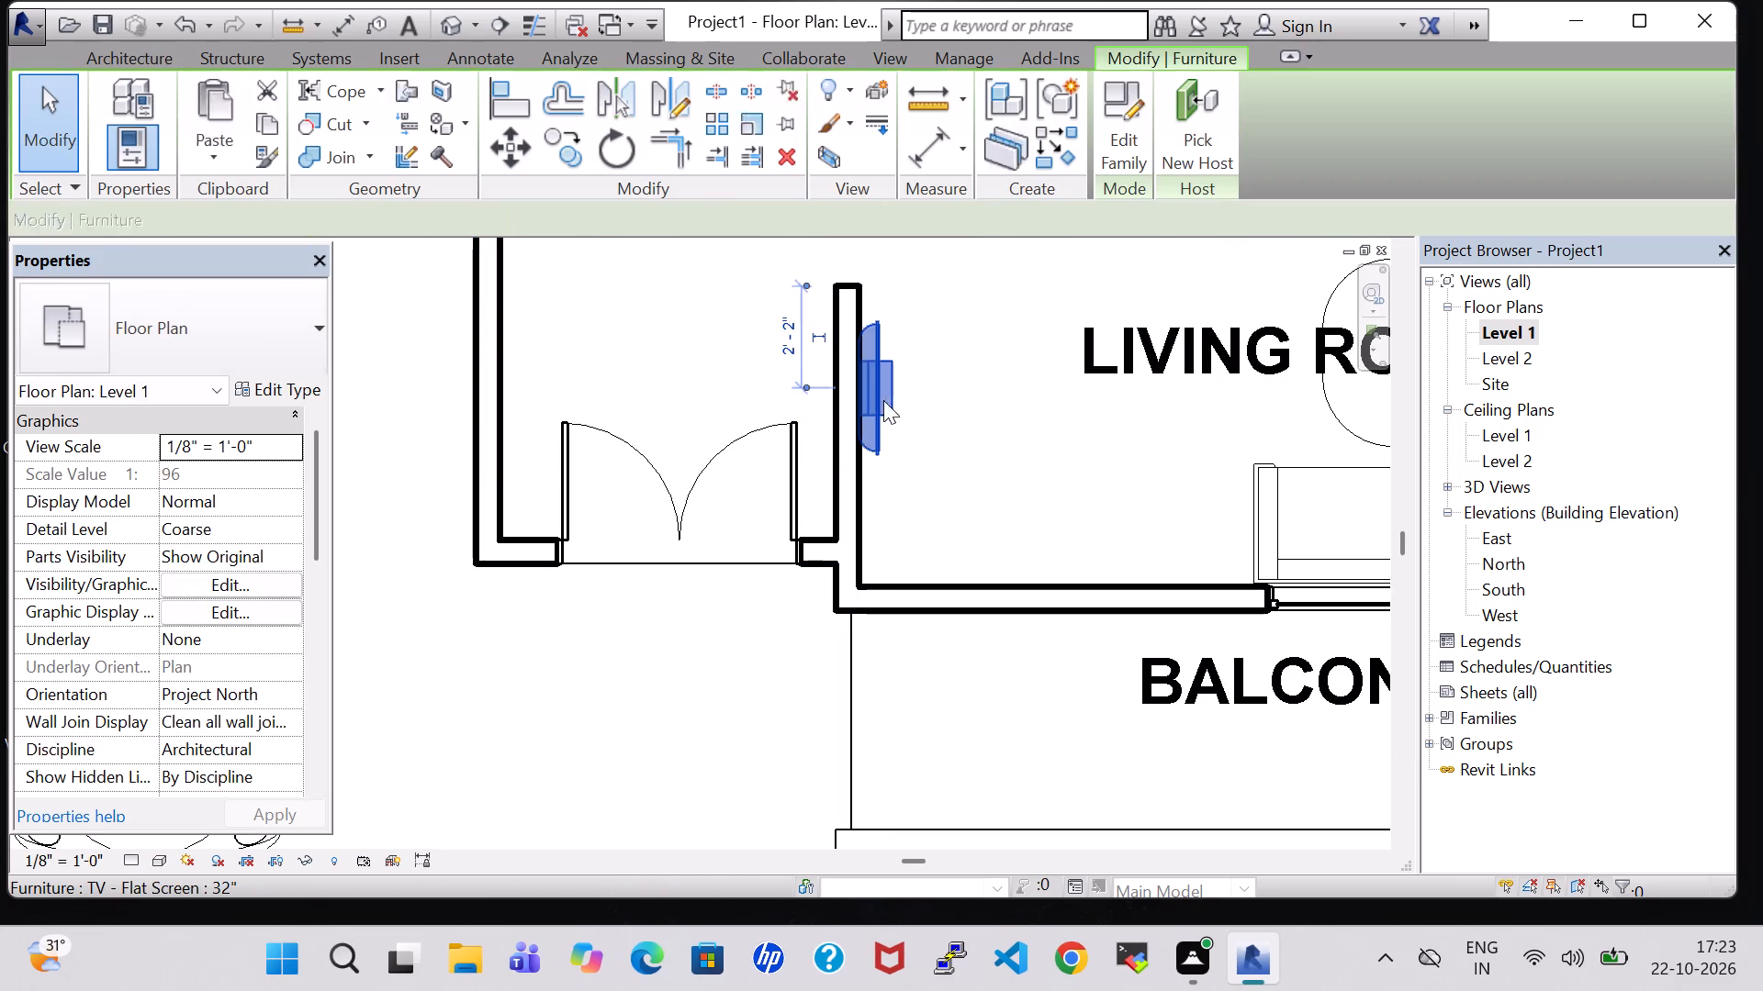
pyautogui.click(171, 506)
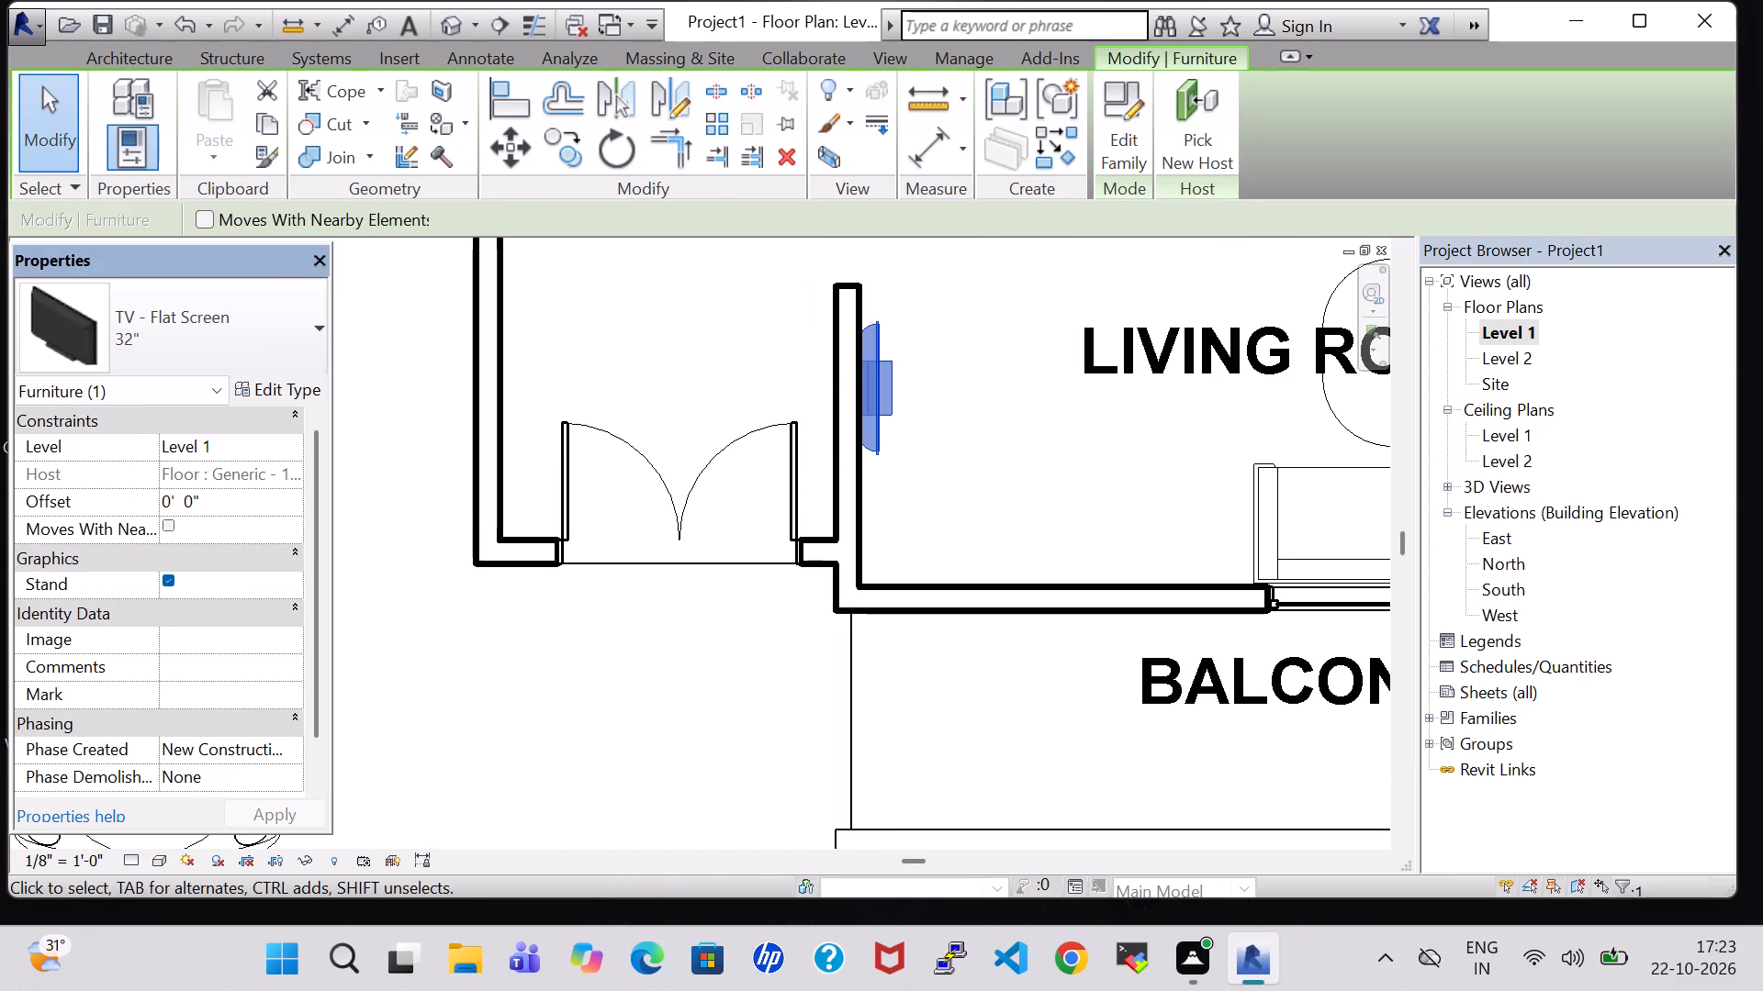
pyautogui.press('BackSpace')
pyautogui.press('3')
pyautogui.click(295, 821)
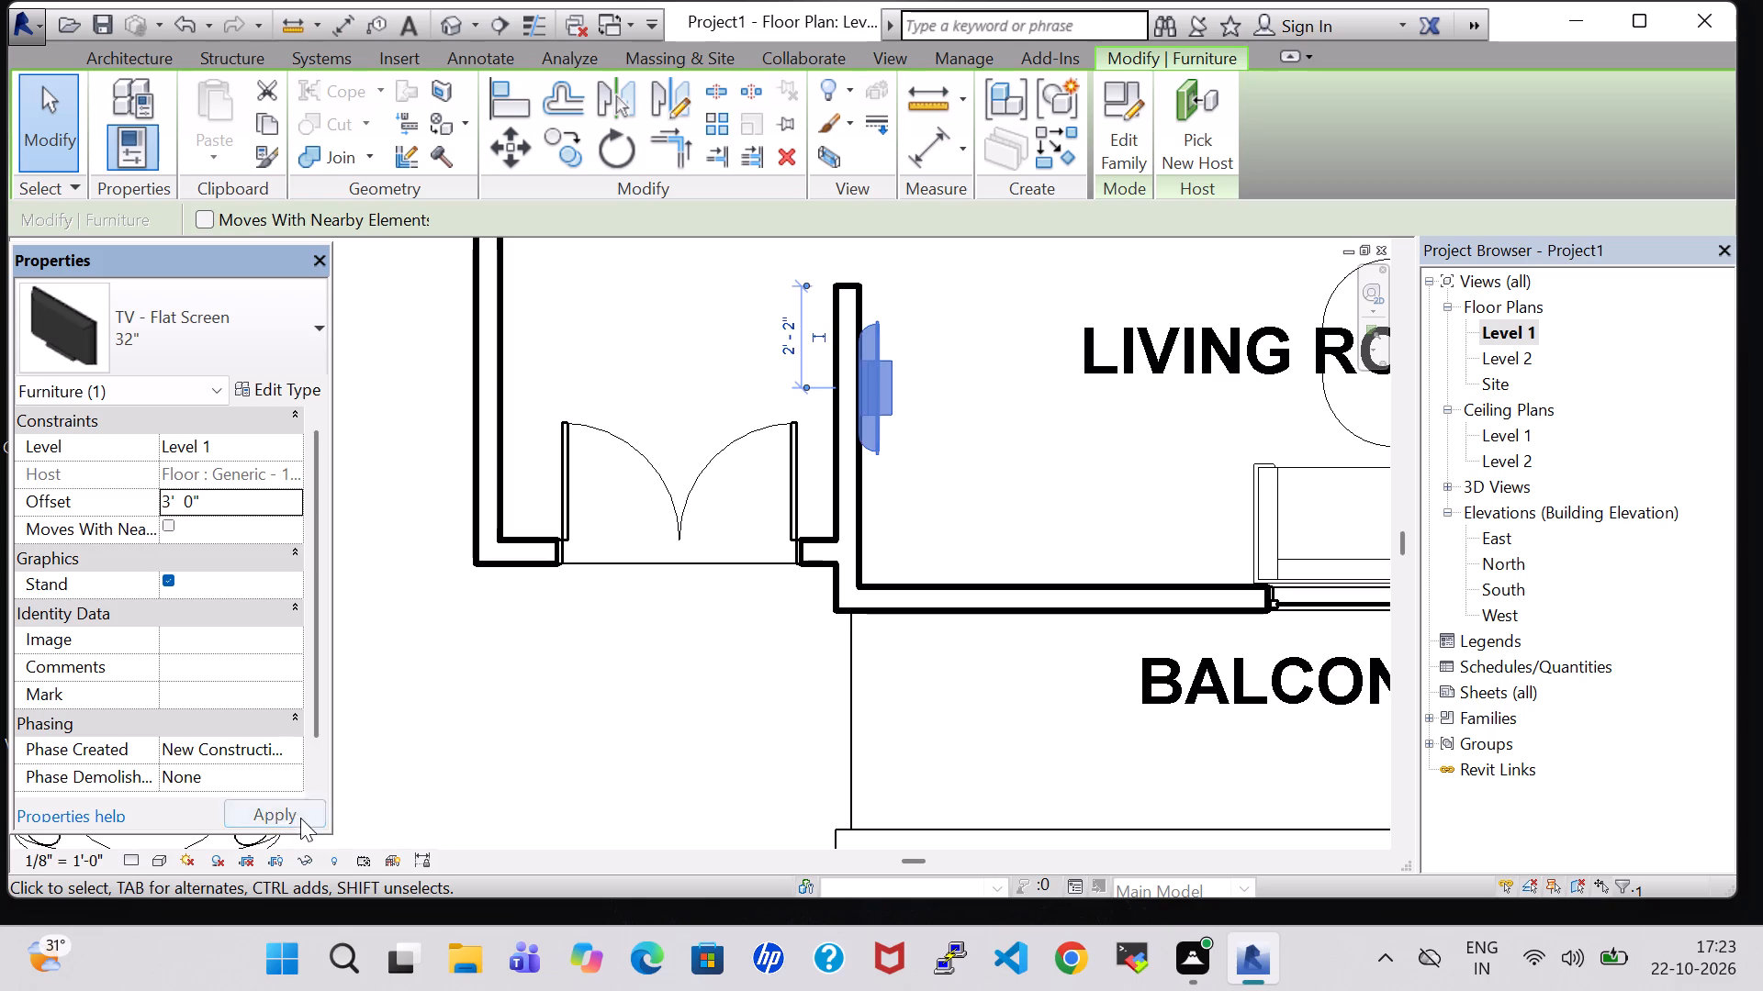
pyautogui.click(961, 728)
# Nudge the Living Room oval table away from the sofa toward the TV wall, in front of the chair.
pyautogui.scroll(-3, 961, 728)
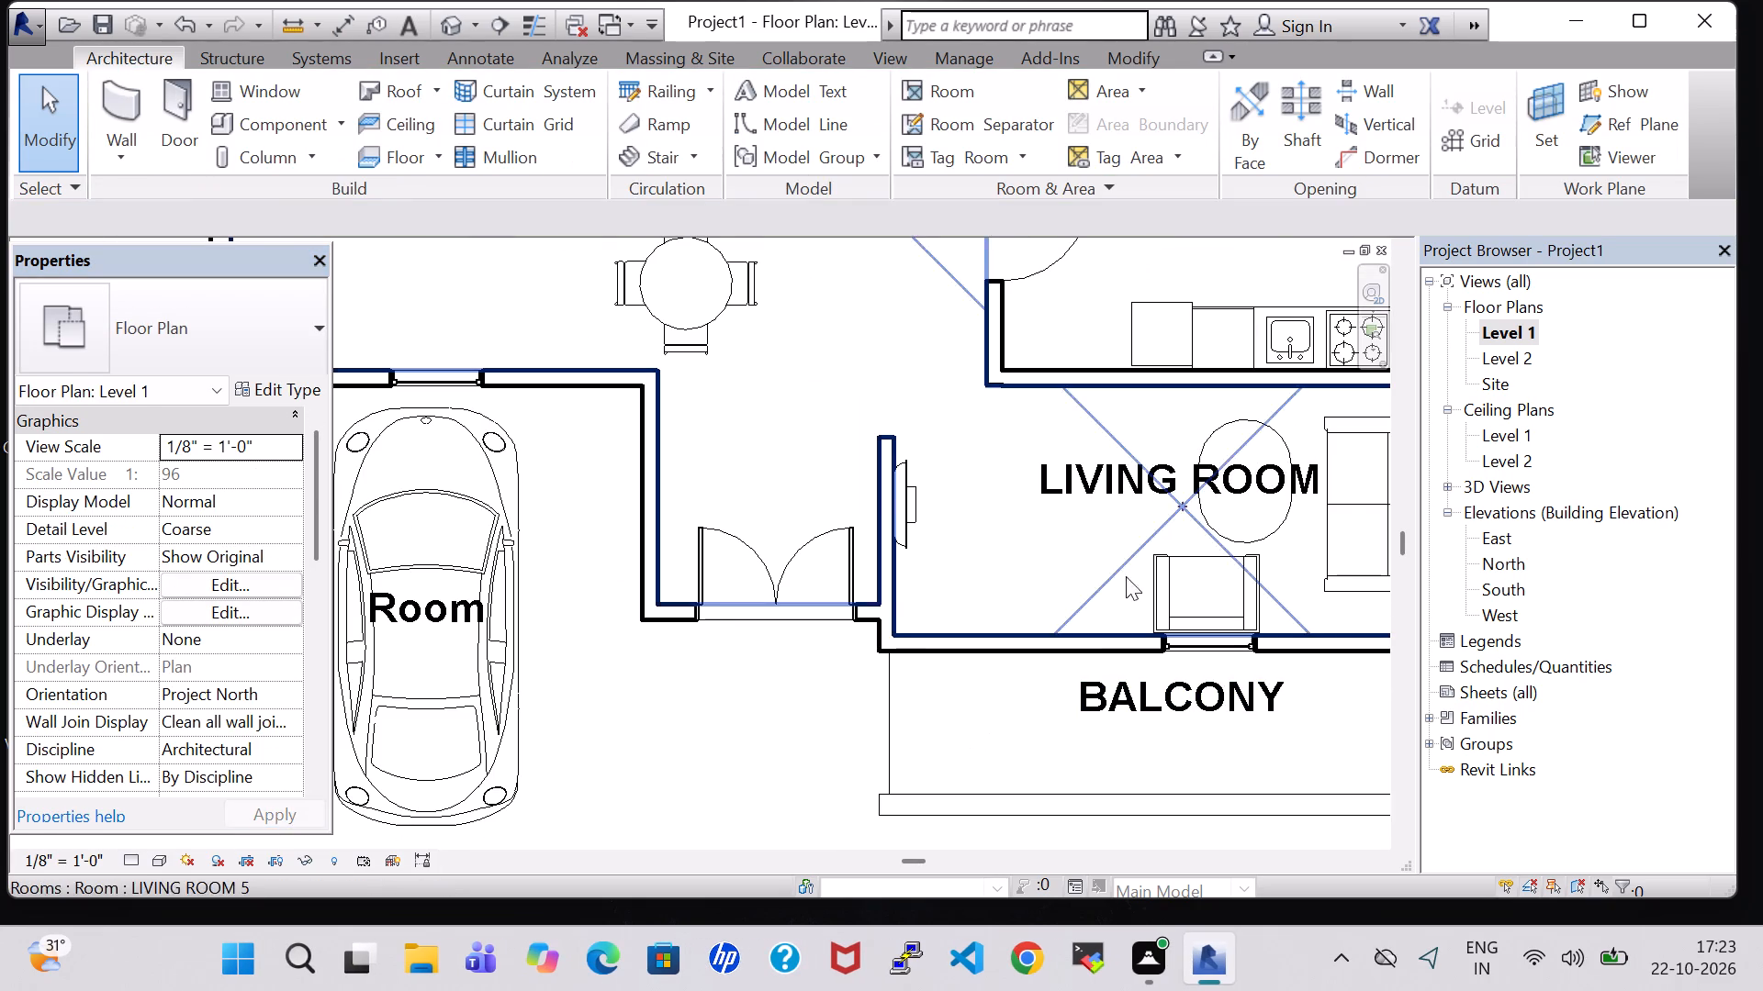
pyautogui.click(1211, 440)
pyautogui.press('Left')
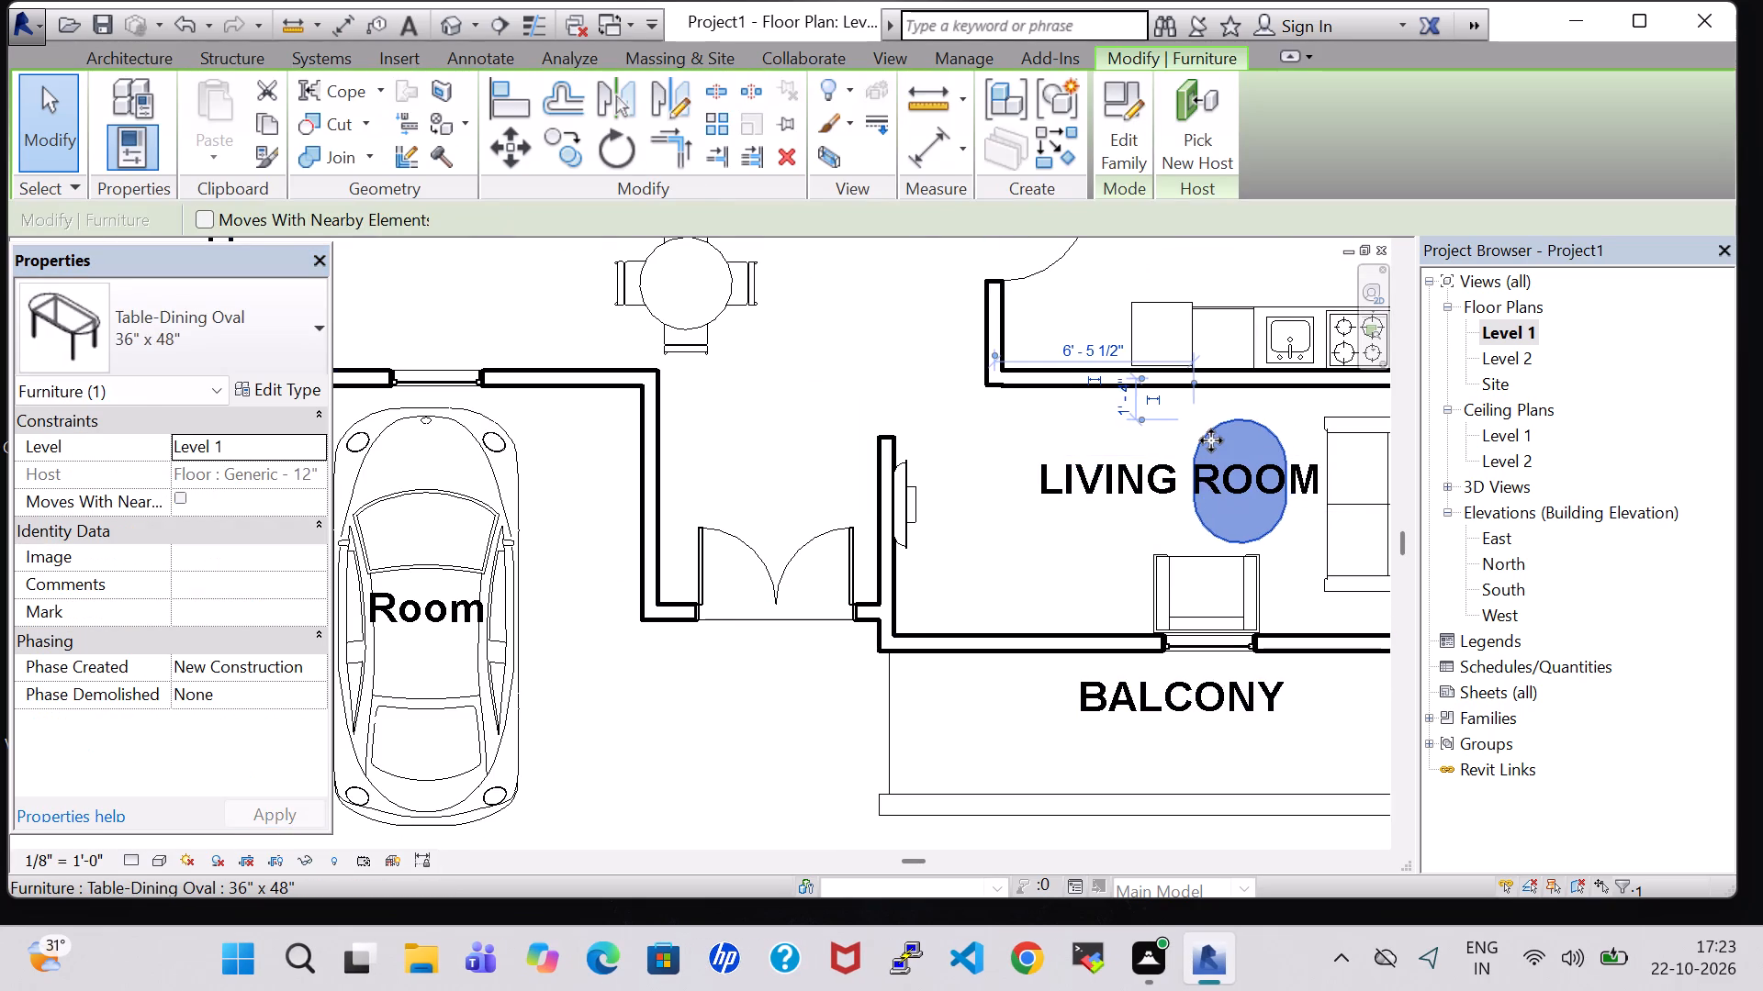
pyautogui.press('Left')
pyautogui.press('Left')
pyautogui.press('Left')
pyautogui.press('Left')
pyautogui.press('Left')
pyautogui.press('Left')
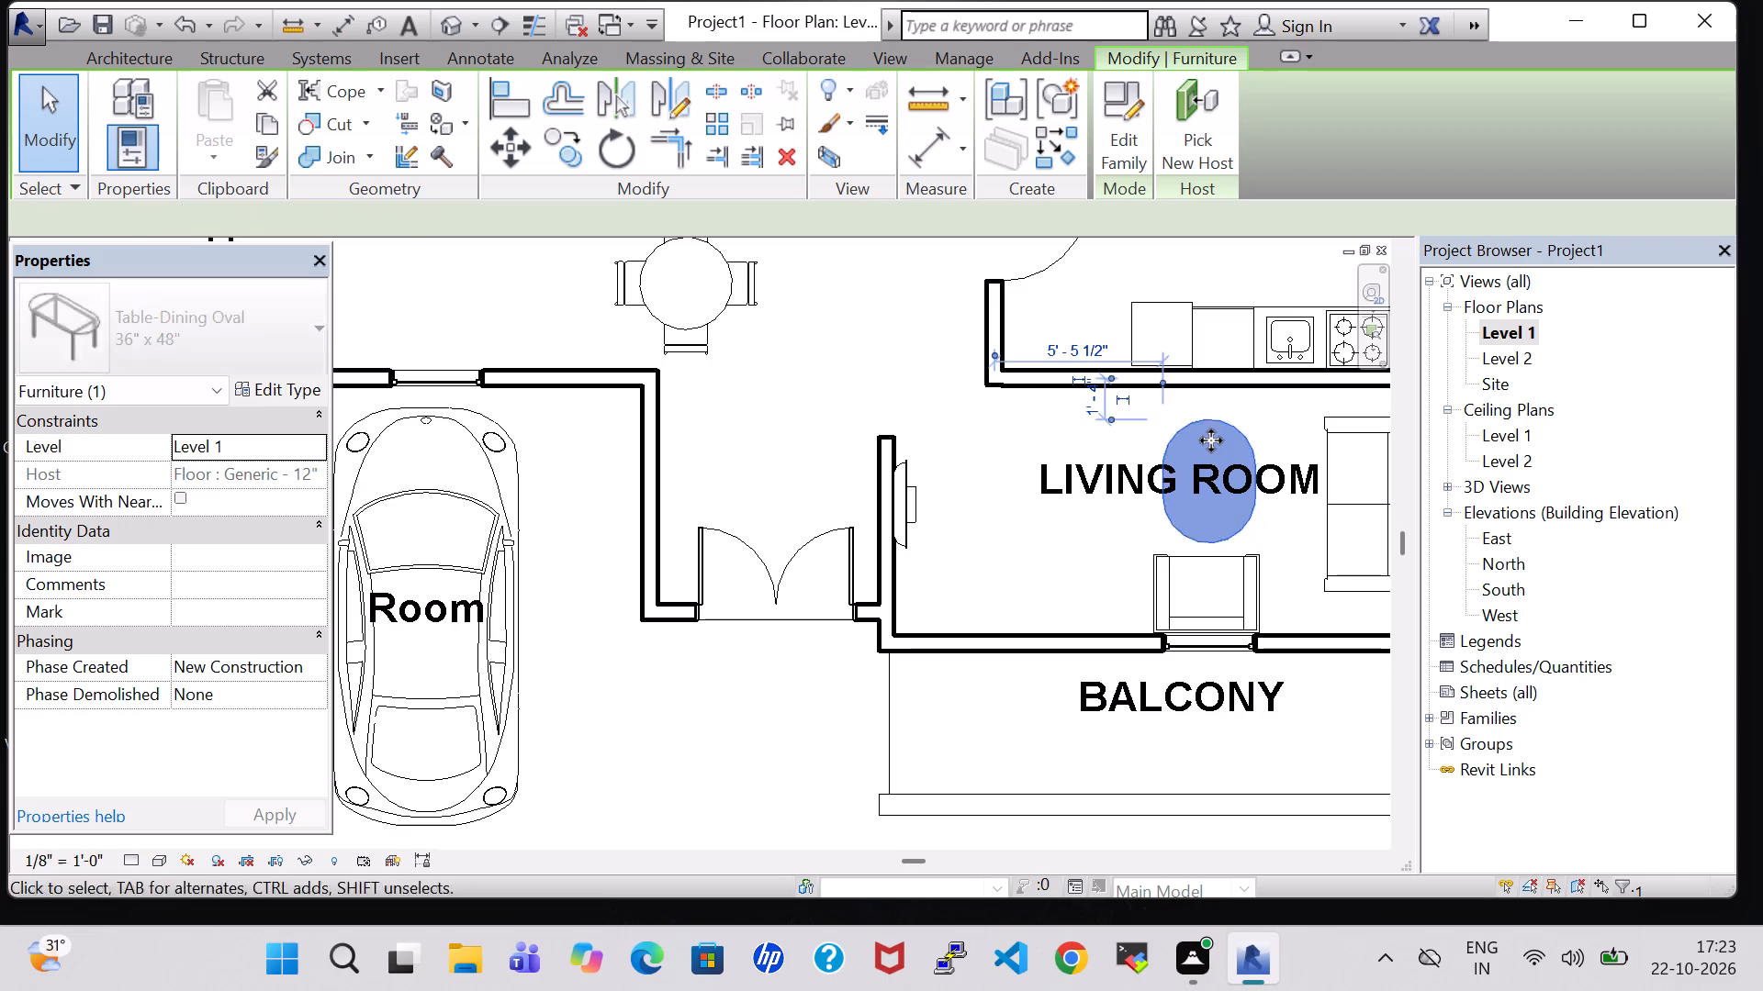
pyautogui.click(1044, 573)
# Load the RPC Plant - Tropical family and place an Agave - 1.5' at the Kitchen-side end of the Living Room table.
pyautogui.scroll(-3, 1044, 573)
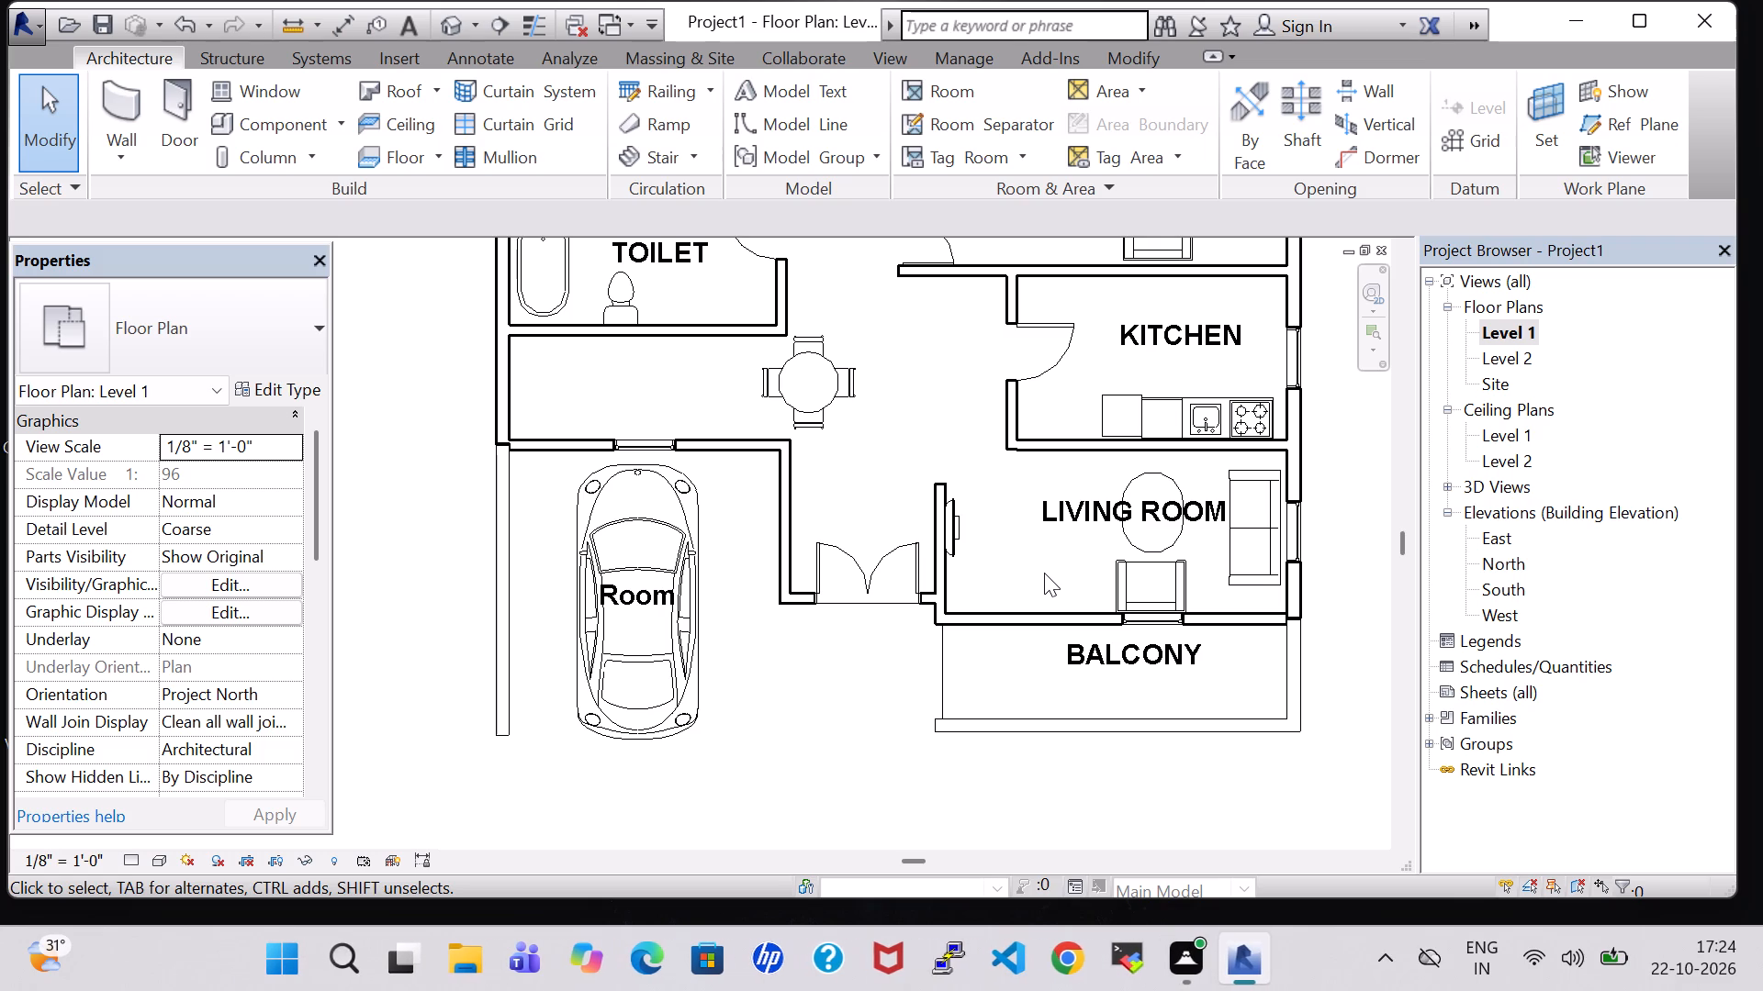
pyautogui.click(825, 668)
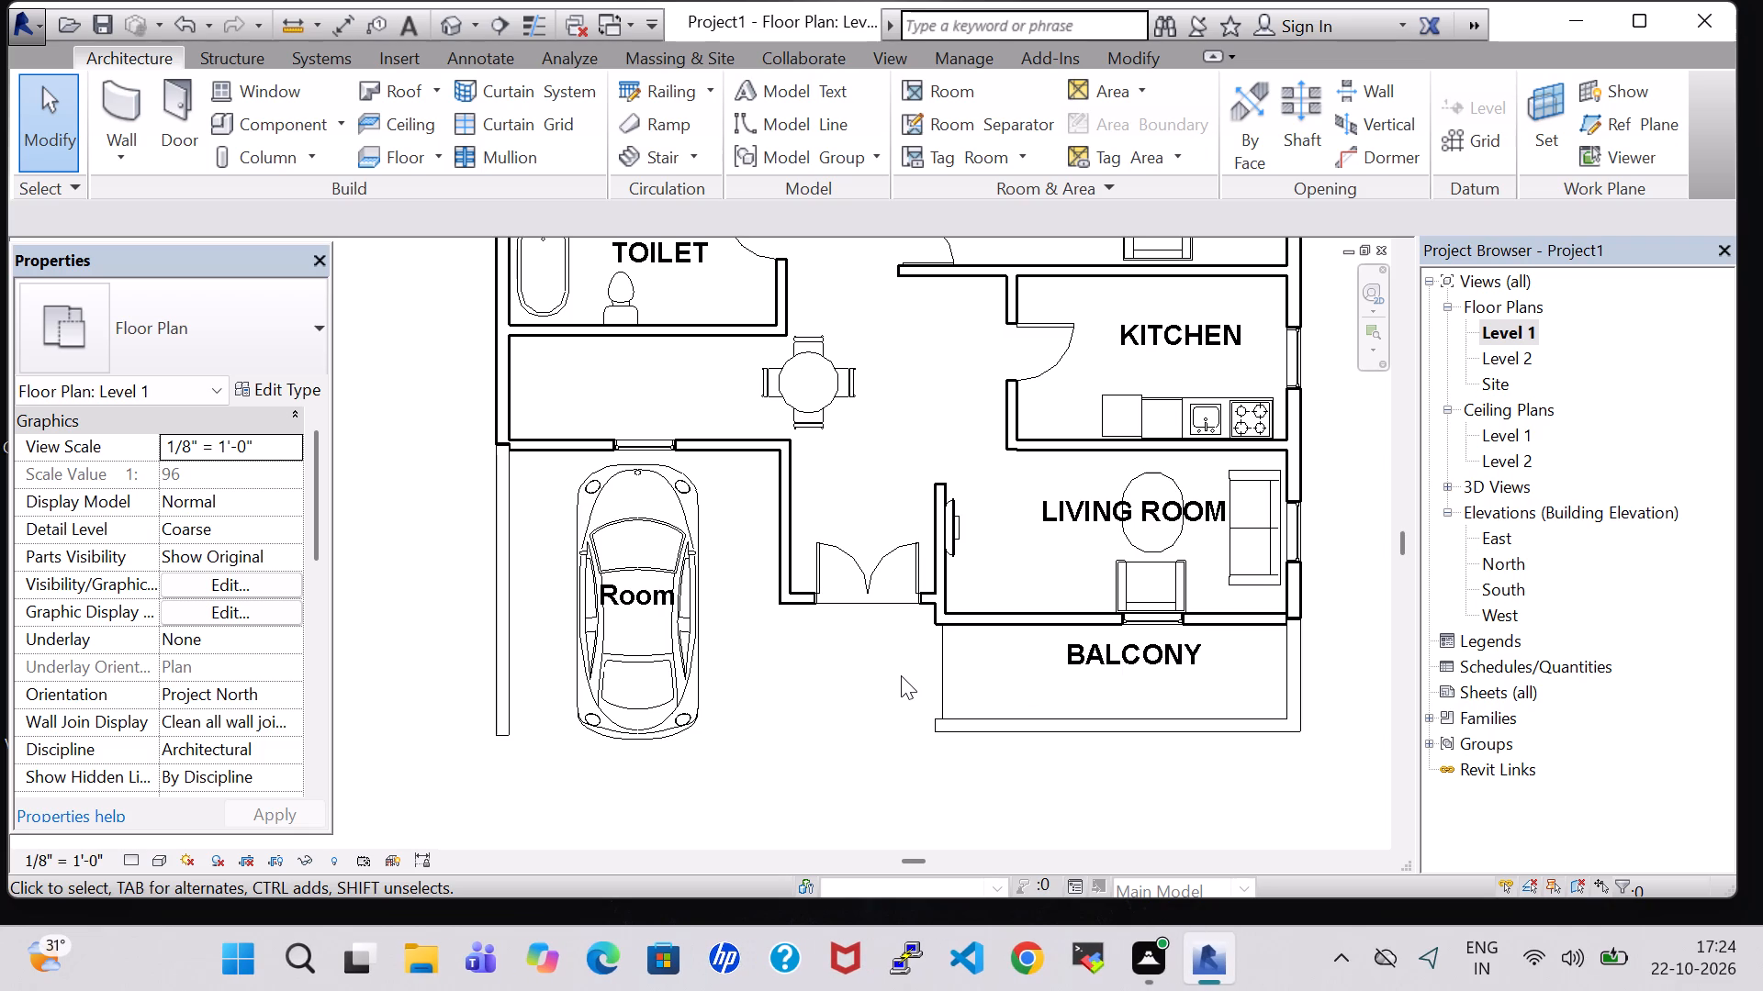
pyautogui.scroll(-2, 901, 675)
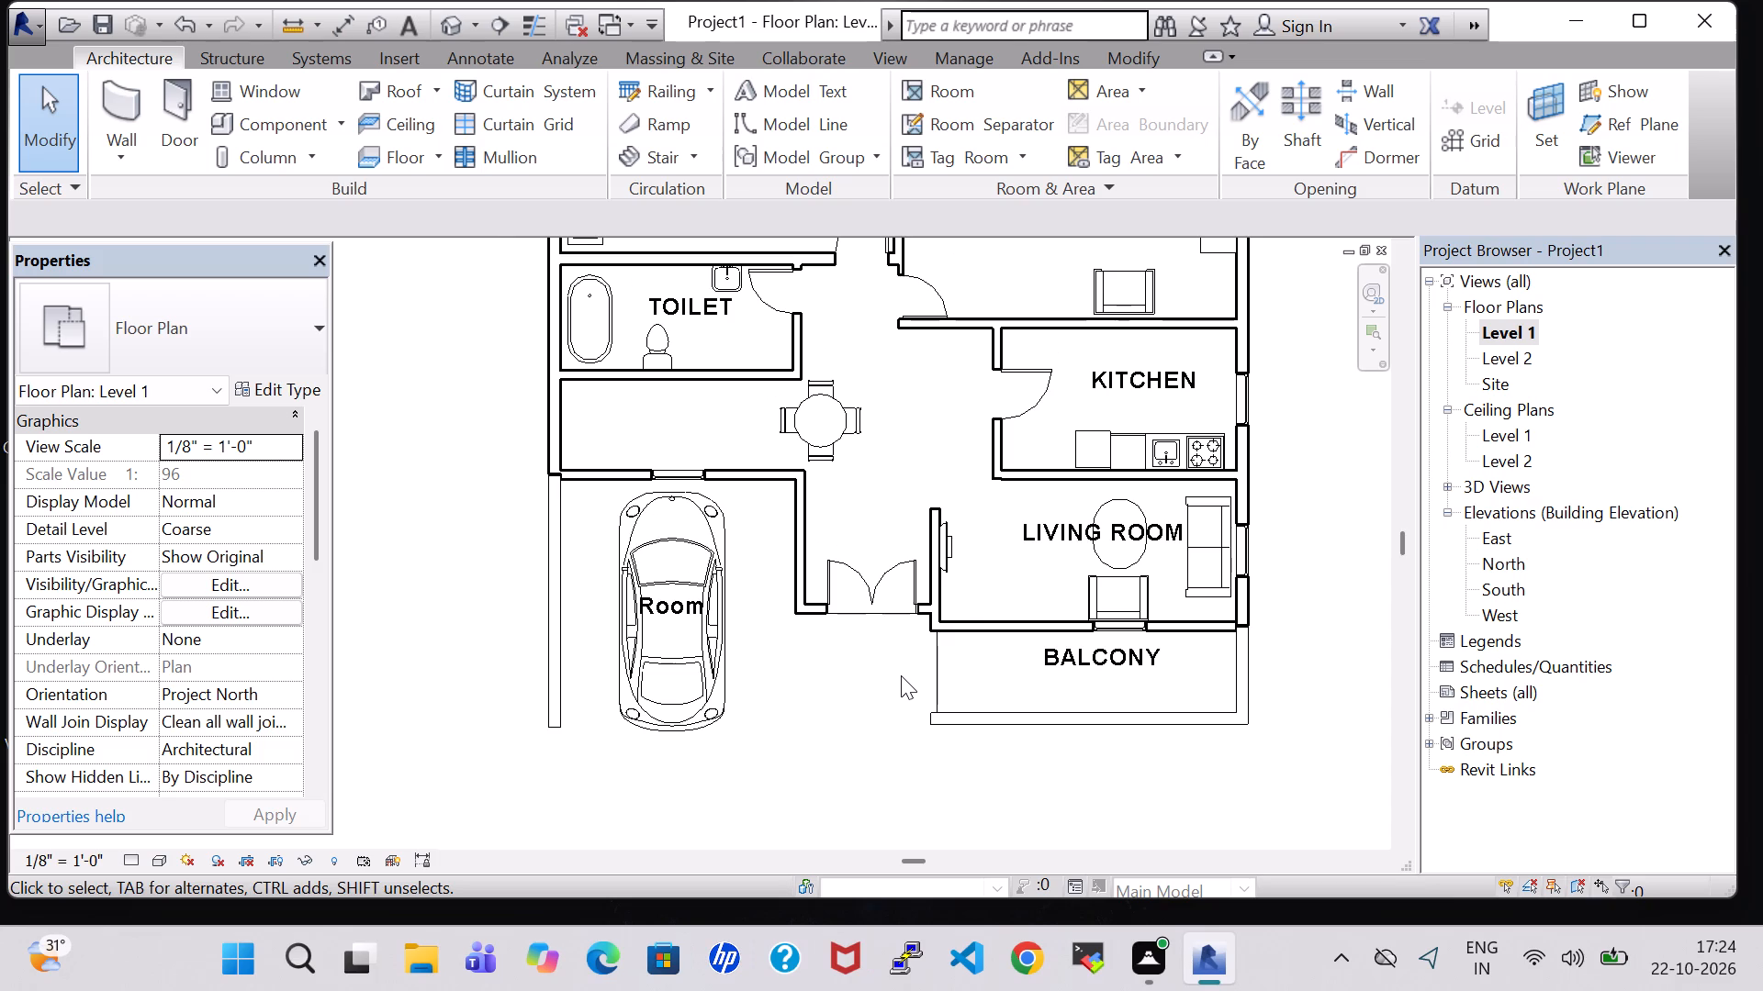
pyautogui.scroll(-2, 901, 675)
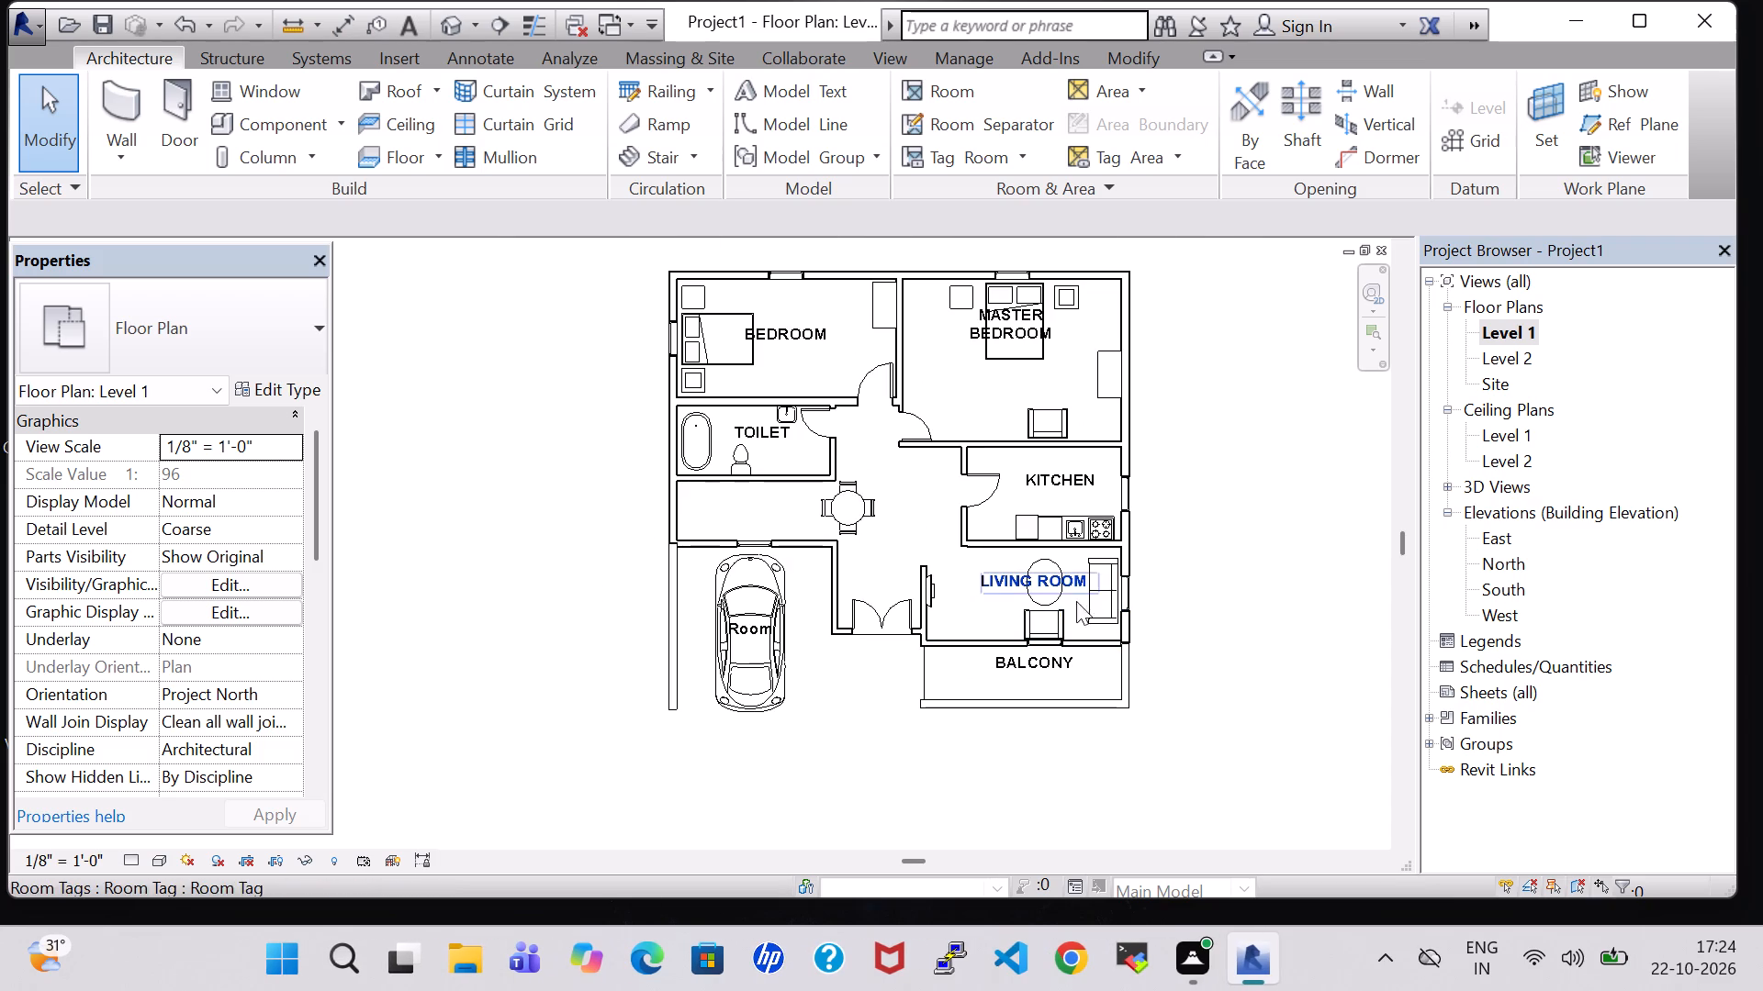
pyautogui.click(249, 120)
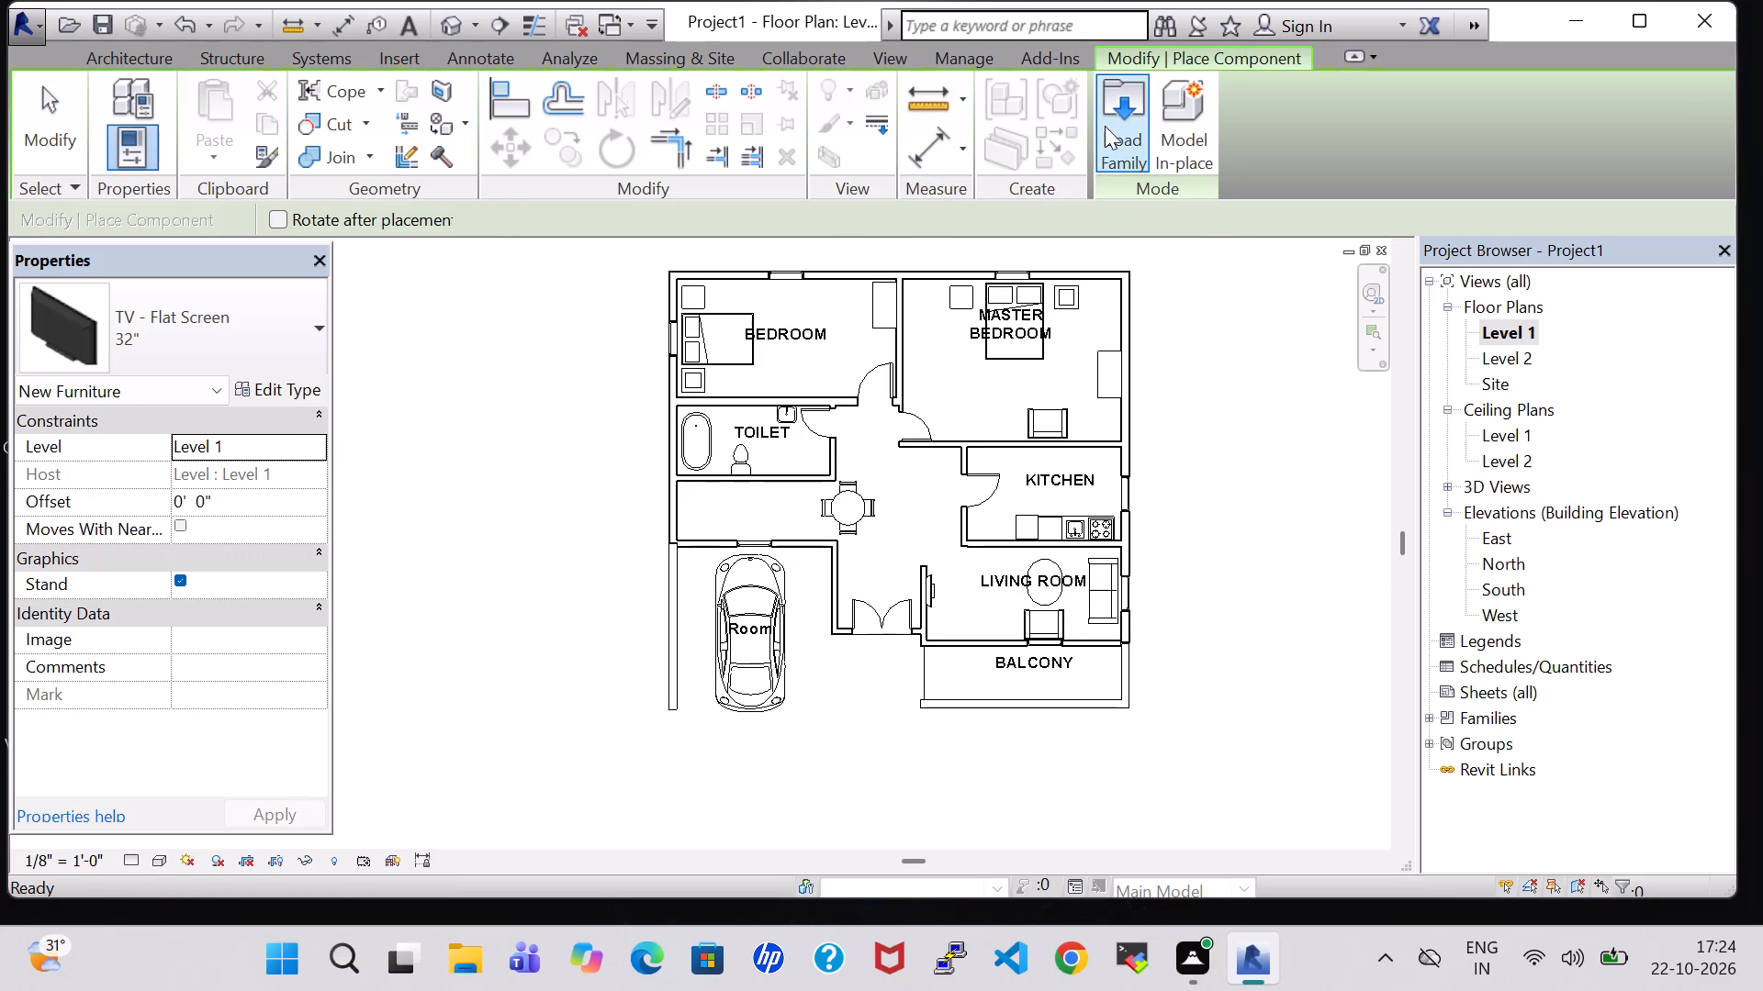
pyautogui.click(1106, 126)
pyautogui.click(1024, 607)
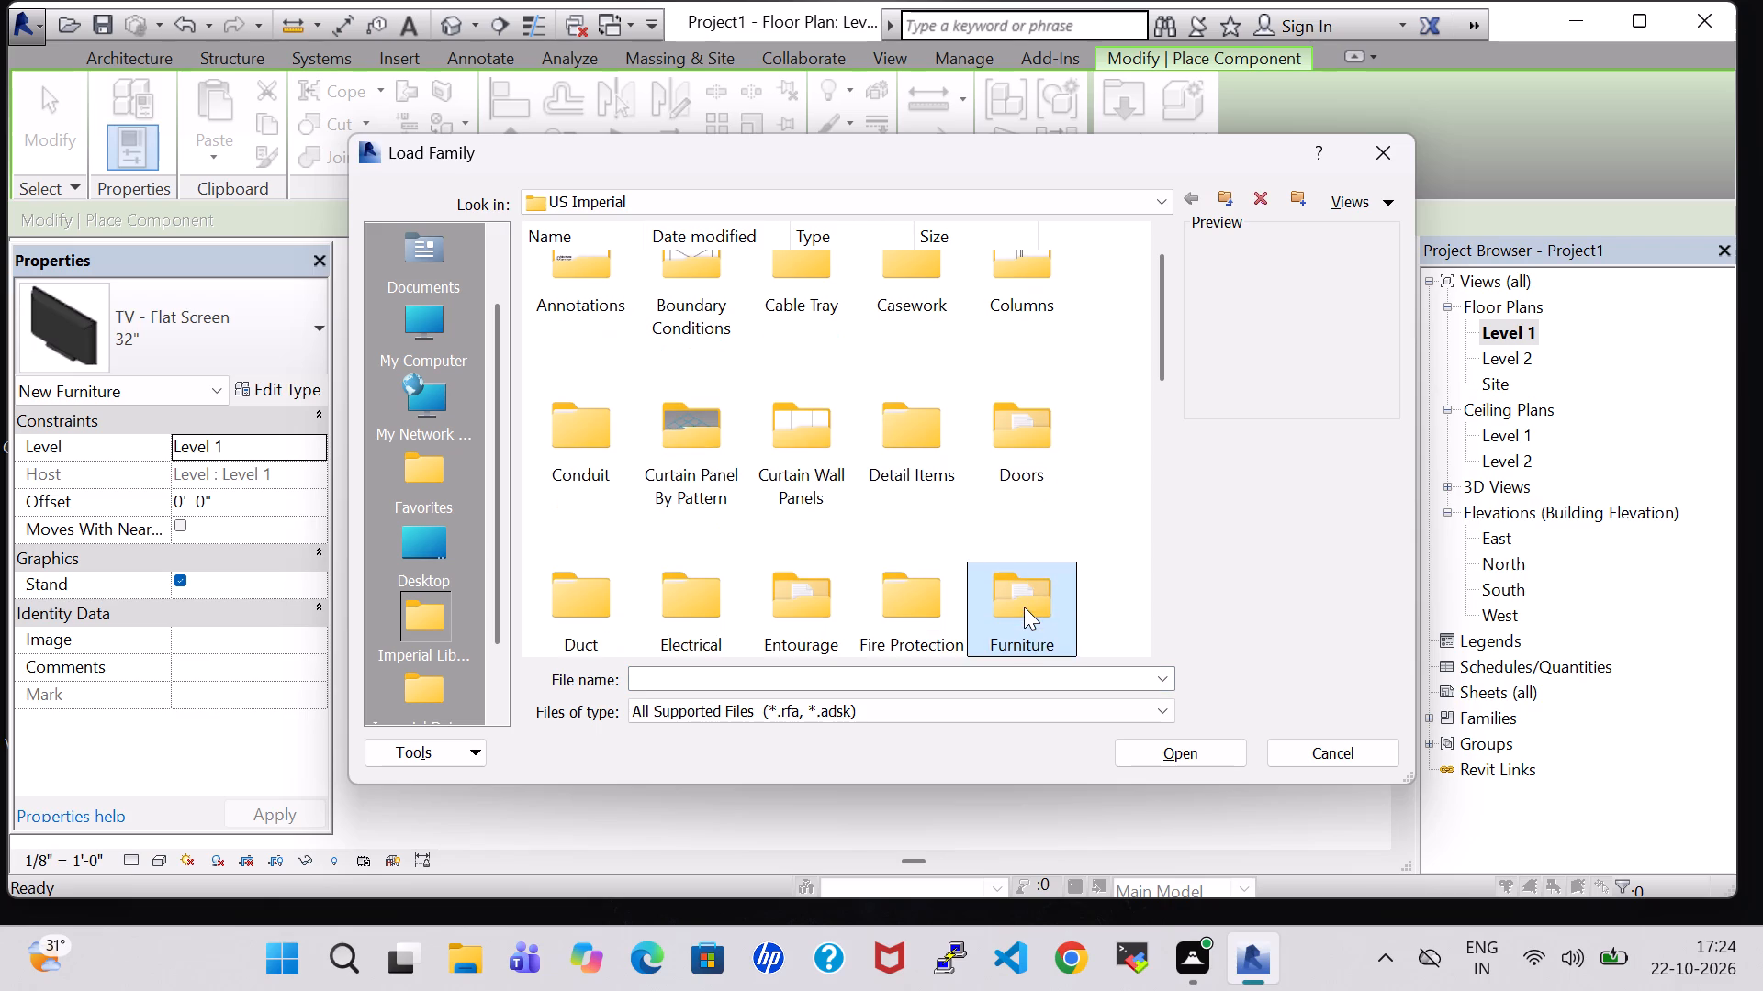
pyautogui.press('p')
pyautogui.doubleClick(665, 301)
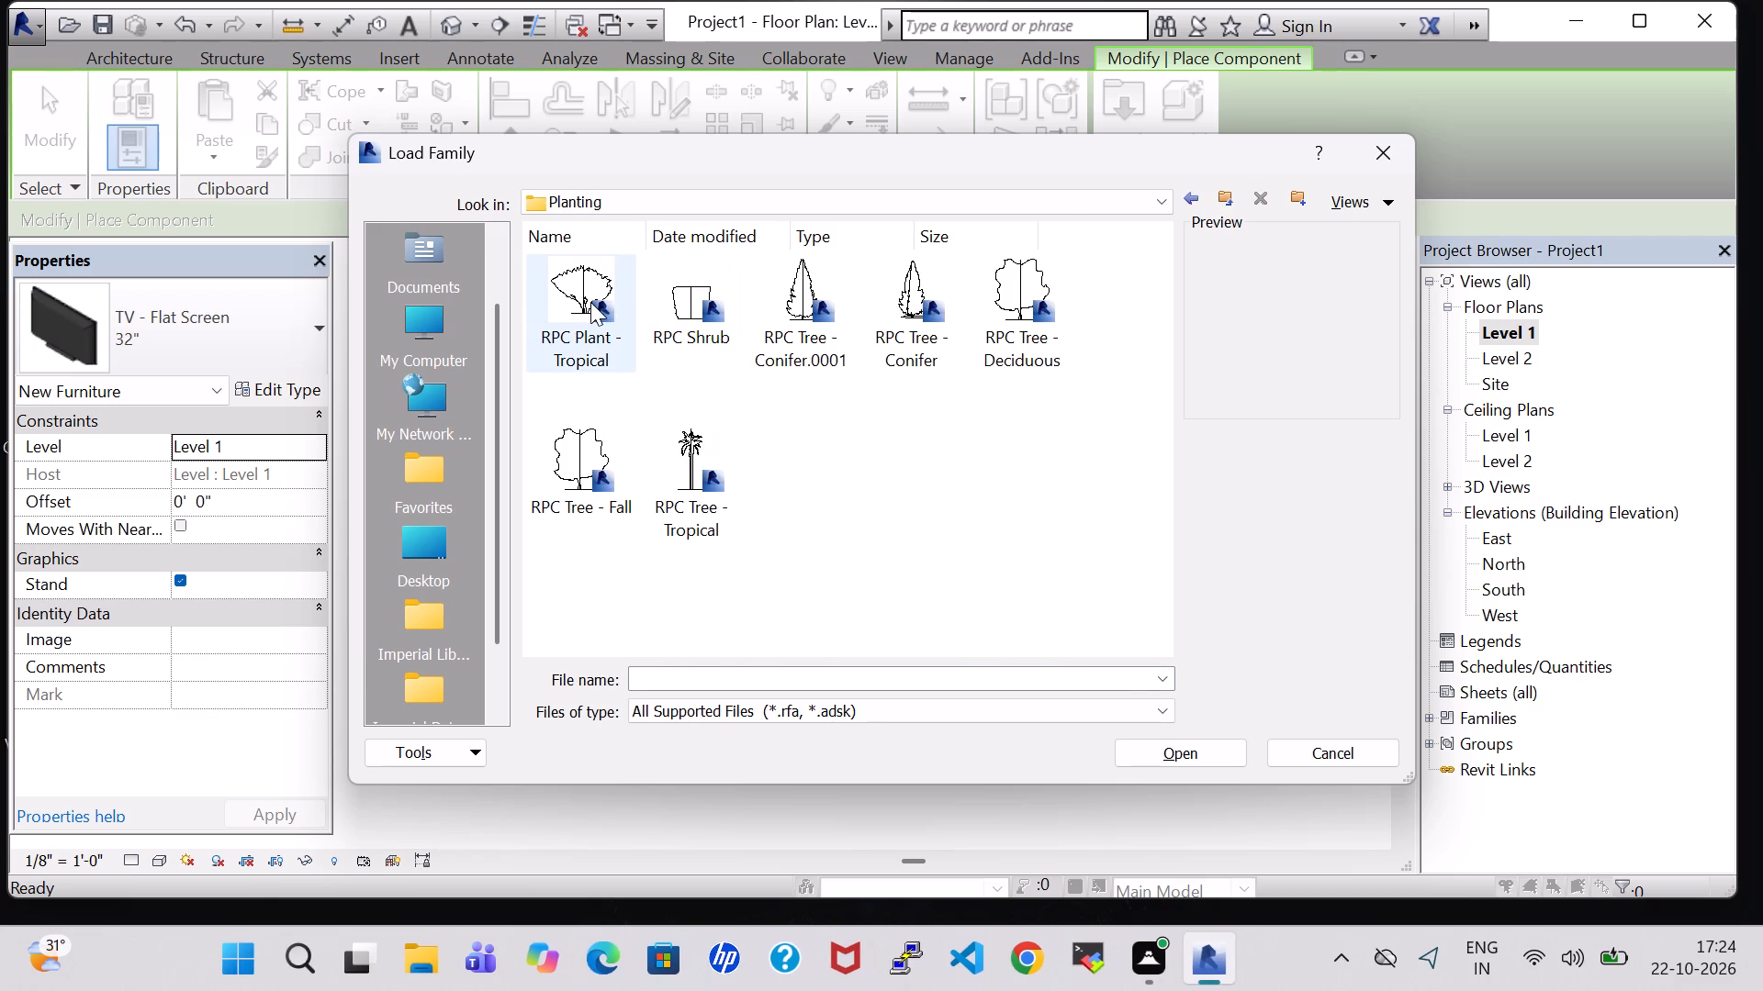
pyautogui.click(590, 302)
pyautogui.click(1170, 761)
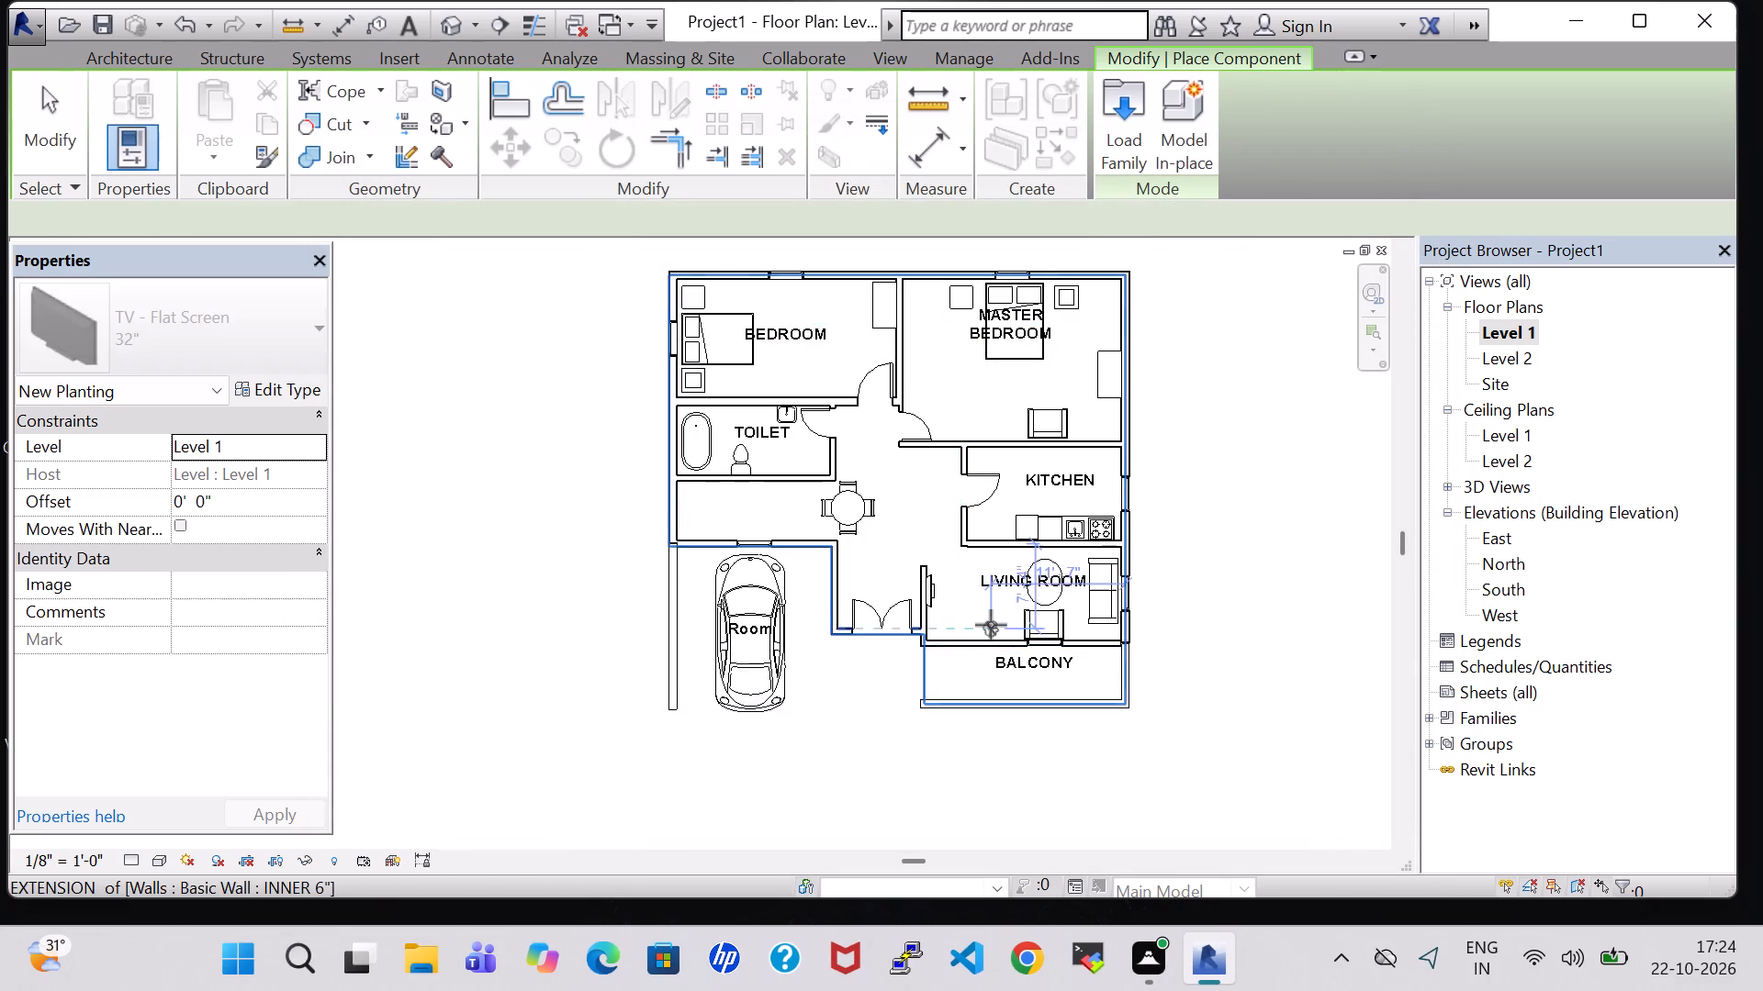
pyautogui.scroll(8, 991, 625)
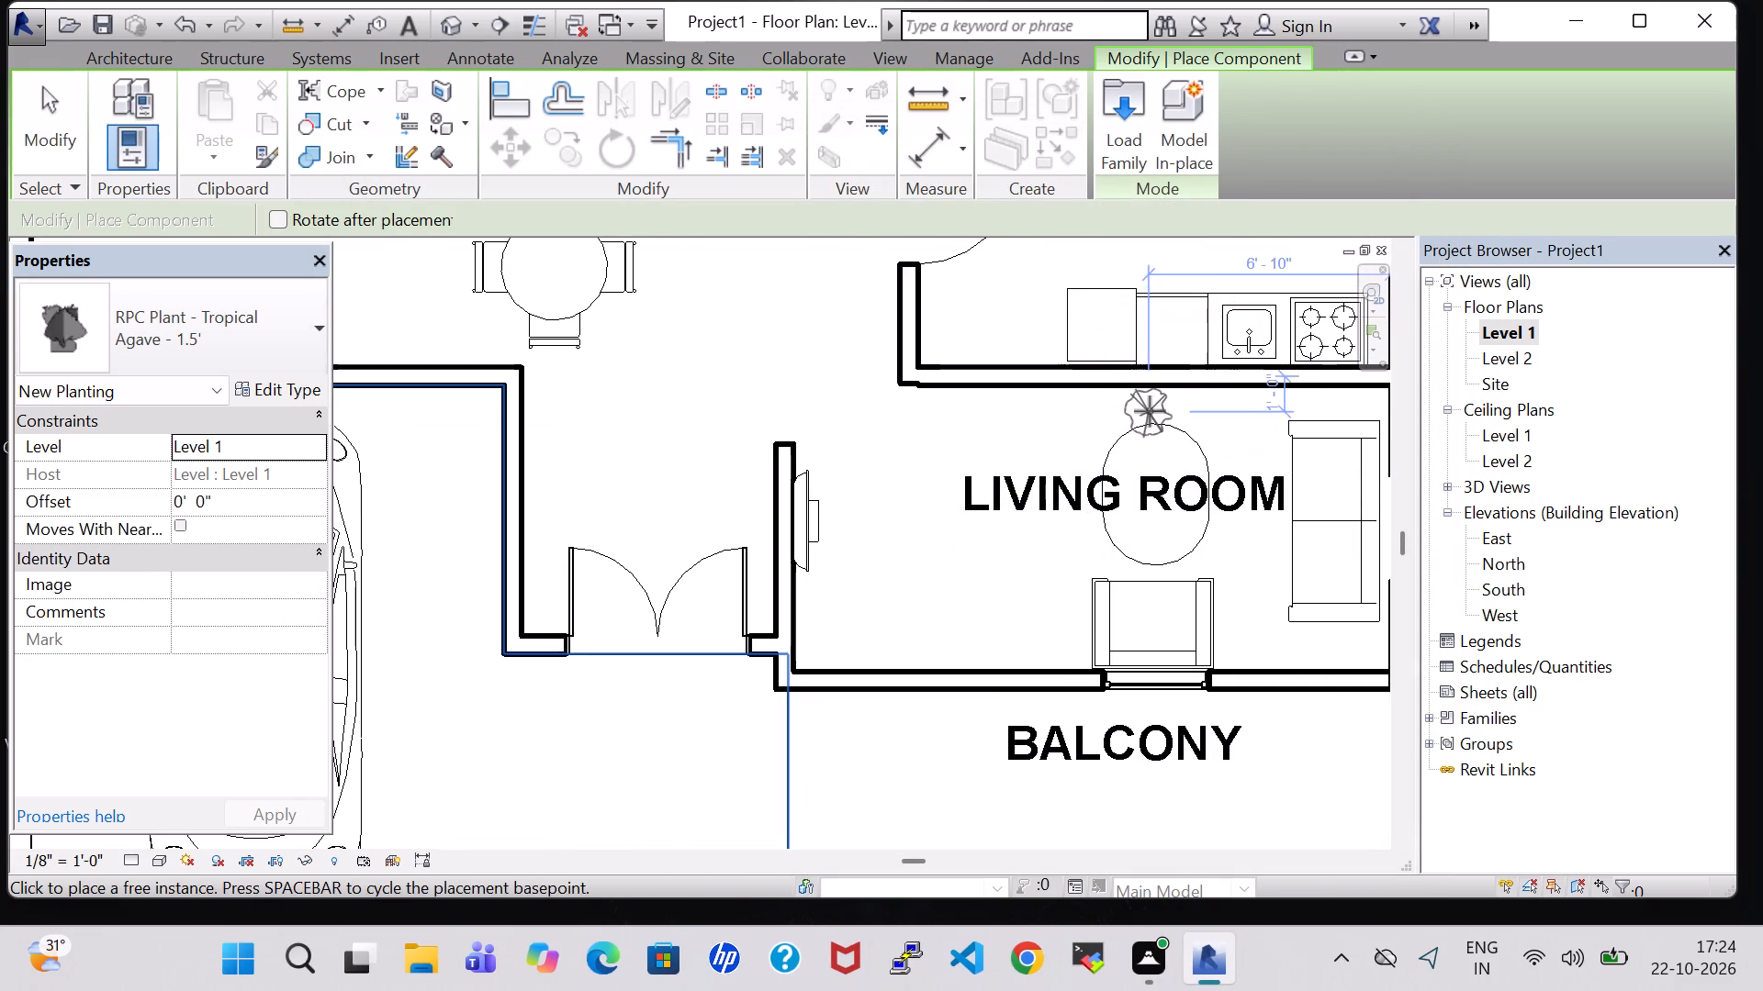
pyautogui.click(1153, 416)
pyautogui.press('Escape')
pyautogui.press('Escape')
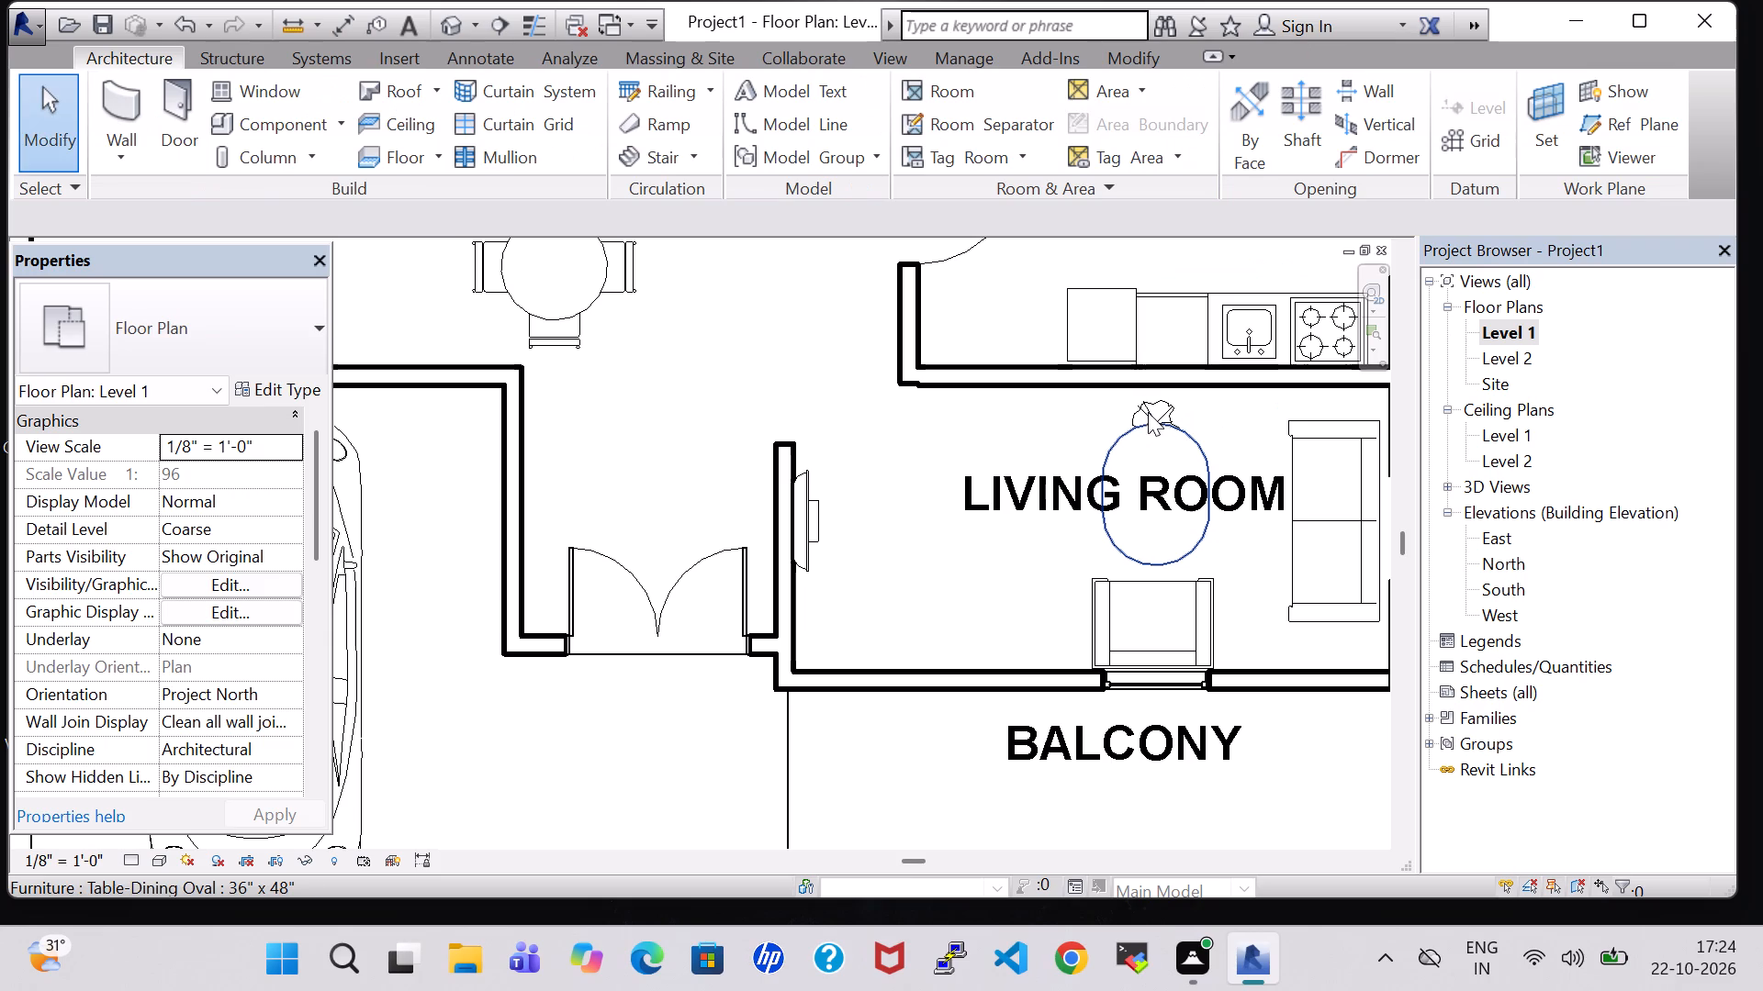
# Set the Agave plant's offset to 2' 0".
pyautogui.click(1145, 406)
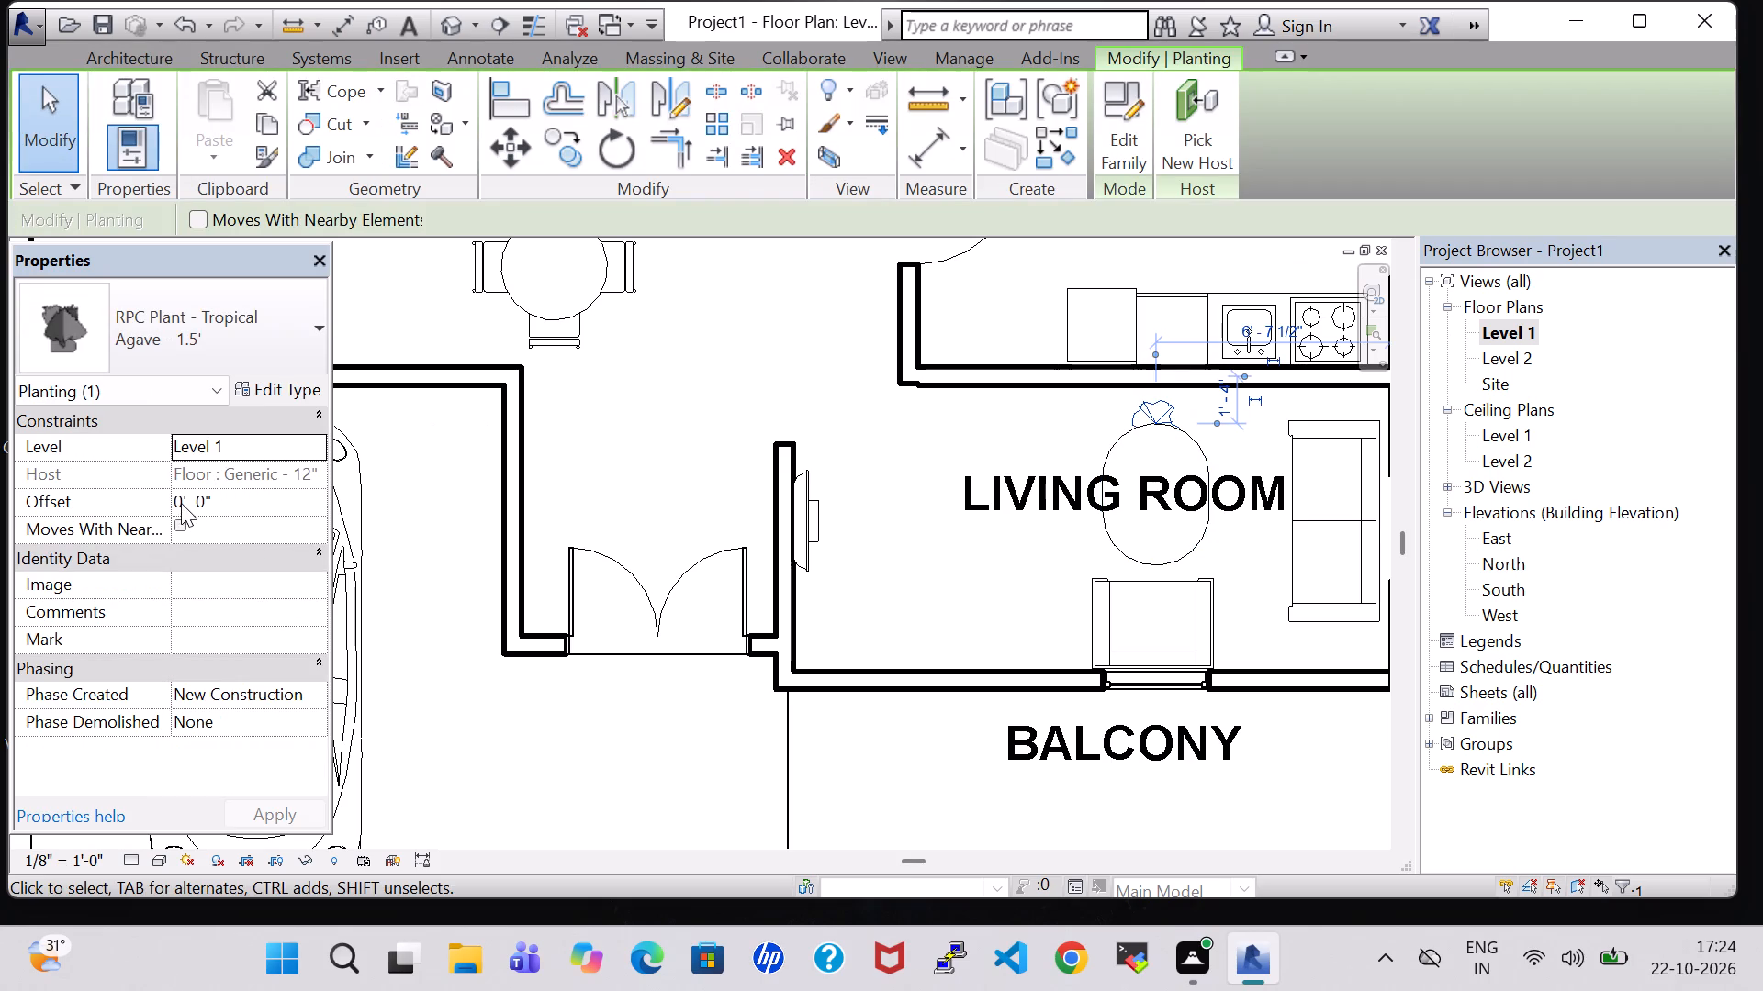
pyautogui.doubleClick(181, 503)
pyautogui.press('BackSpace')
pyautogui.press('2')
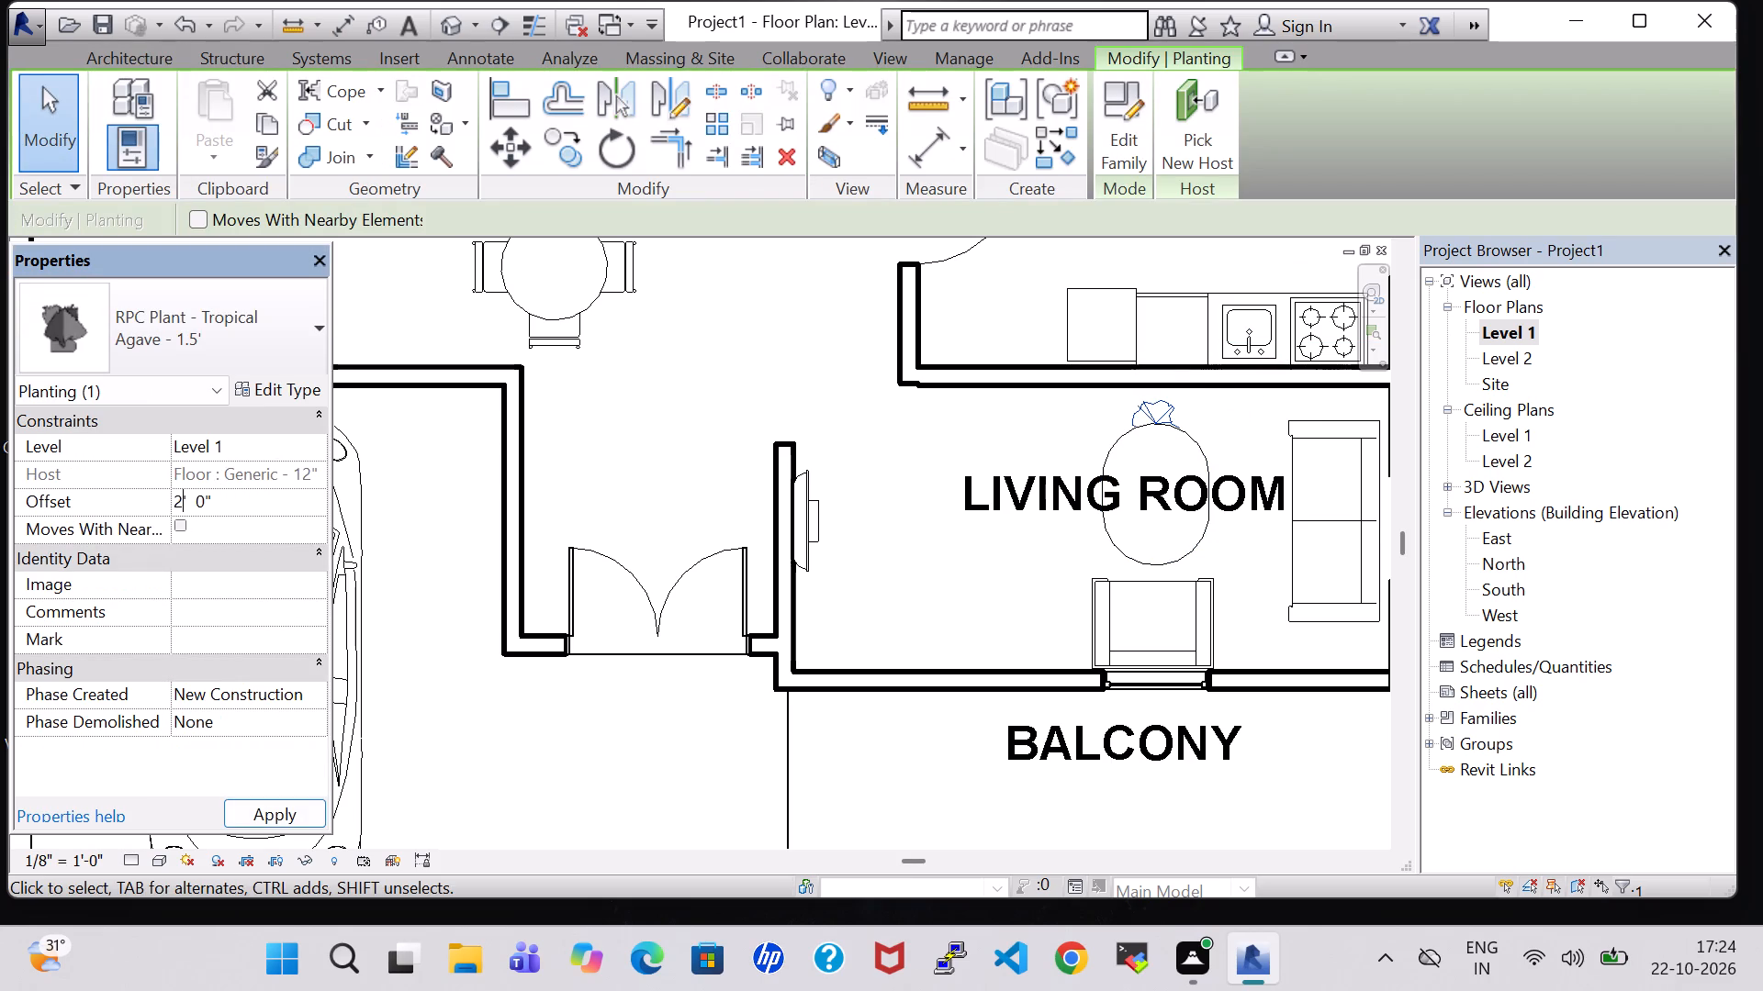
pyautogui.click(297, 820)
# Nudge the Agave plant from the Kitchen-side end to the middle of the Living Room oval table.
pyautogui.press('Down')
pyautogui.press('Down')
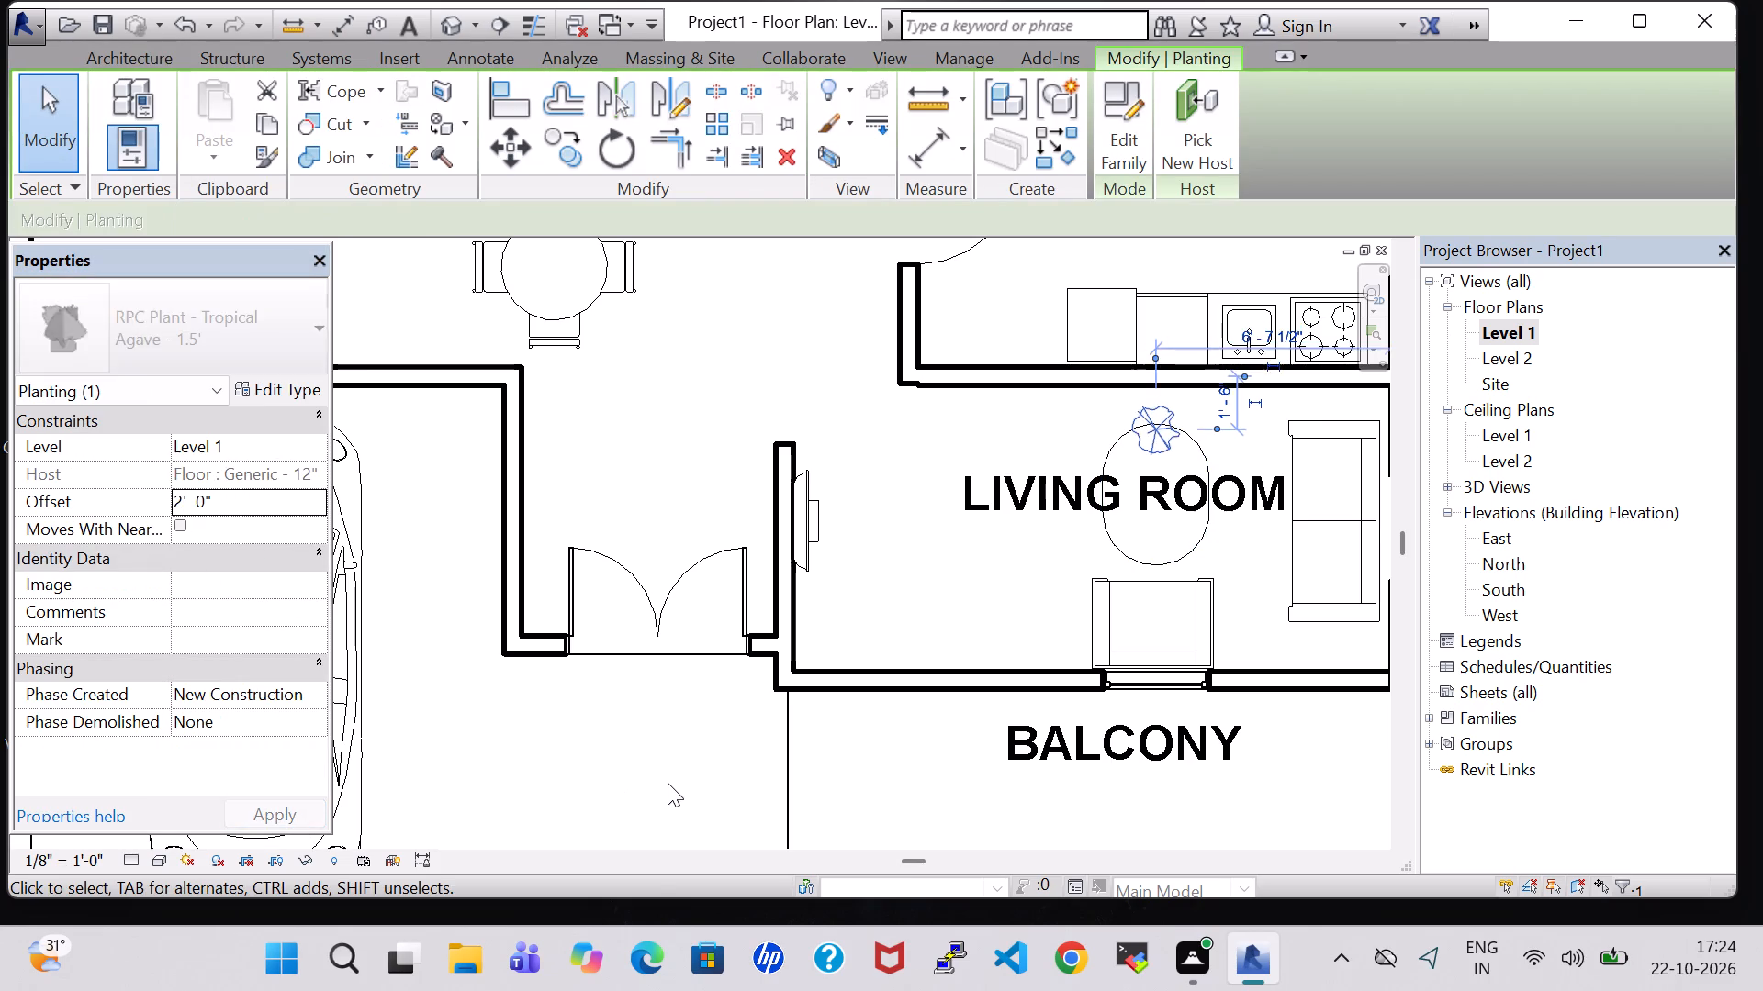
pyautogui.press('Down')
pyautogui.press('Down')
pyautogui.press('Down')
pyautogui.press('Down')
pyautogui.press('Down')
pyautogui.press('Down')
pyautogui.press('Down')
pyautogui.press('Down')
pyautogui.press('Down')
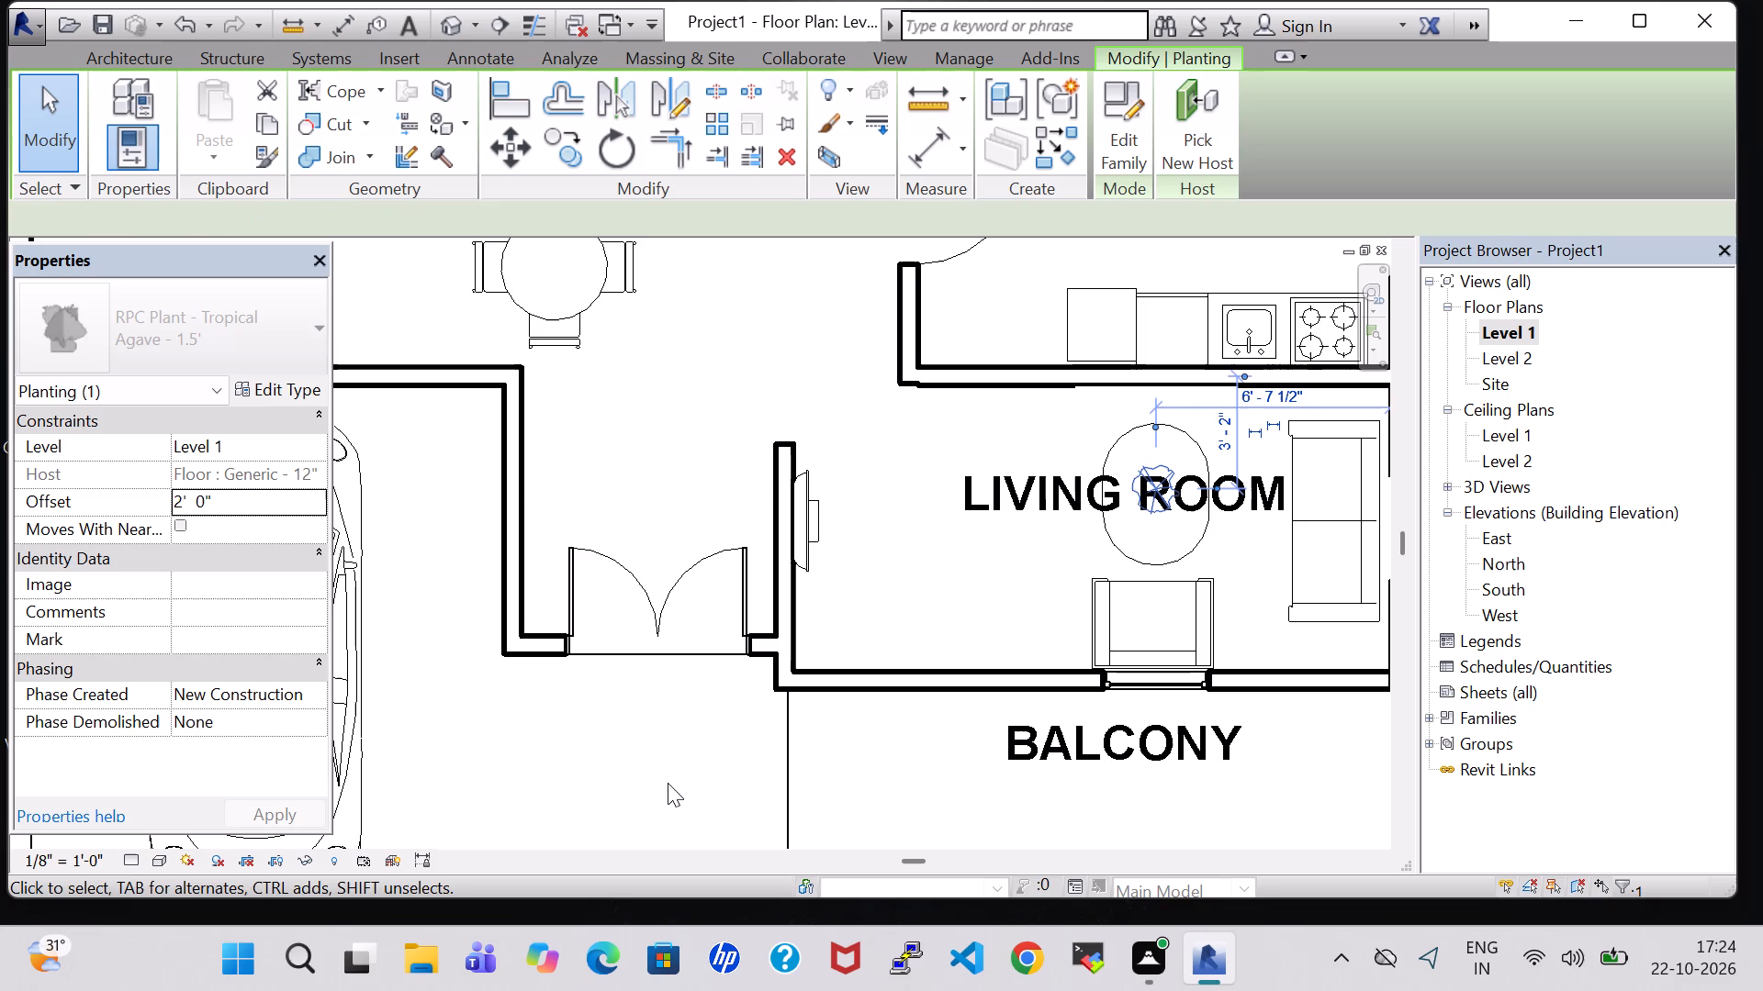
pyautogui.click(875, 488)
# Rename the room label over the car to CAR PARKING.
pyautogui.scroll(-5, 895, 489)
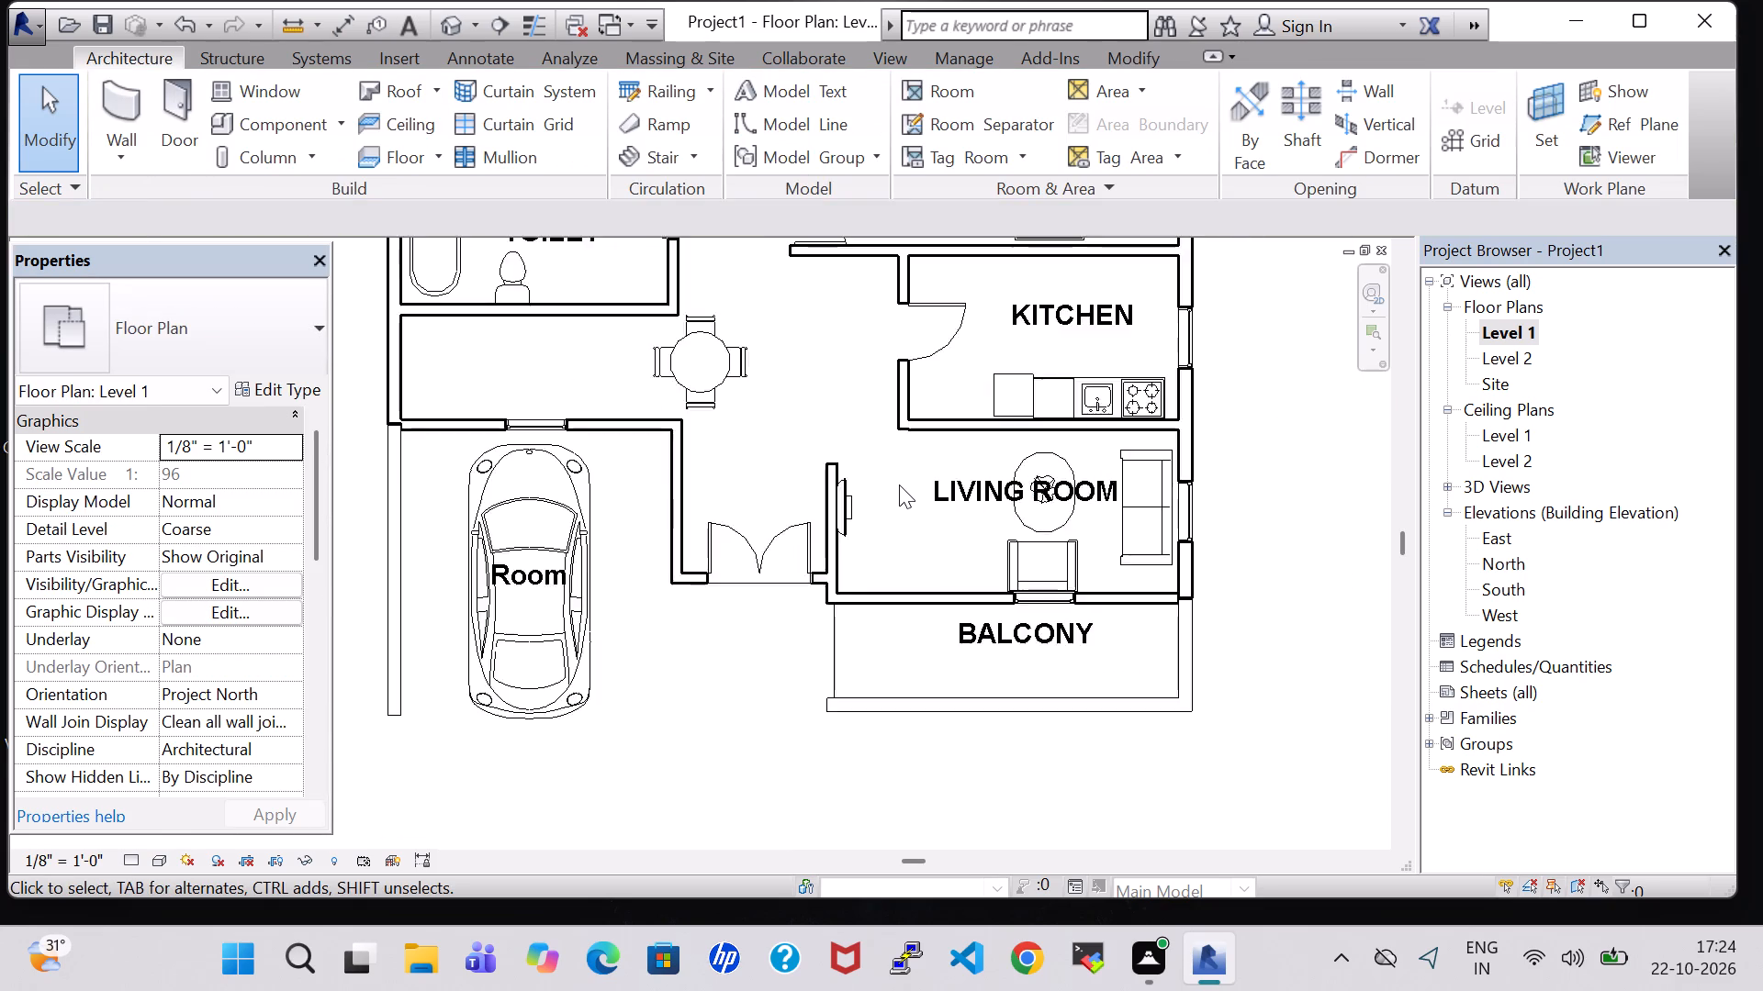
pyautogui.scroll(-1, 899, 484)
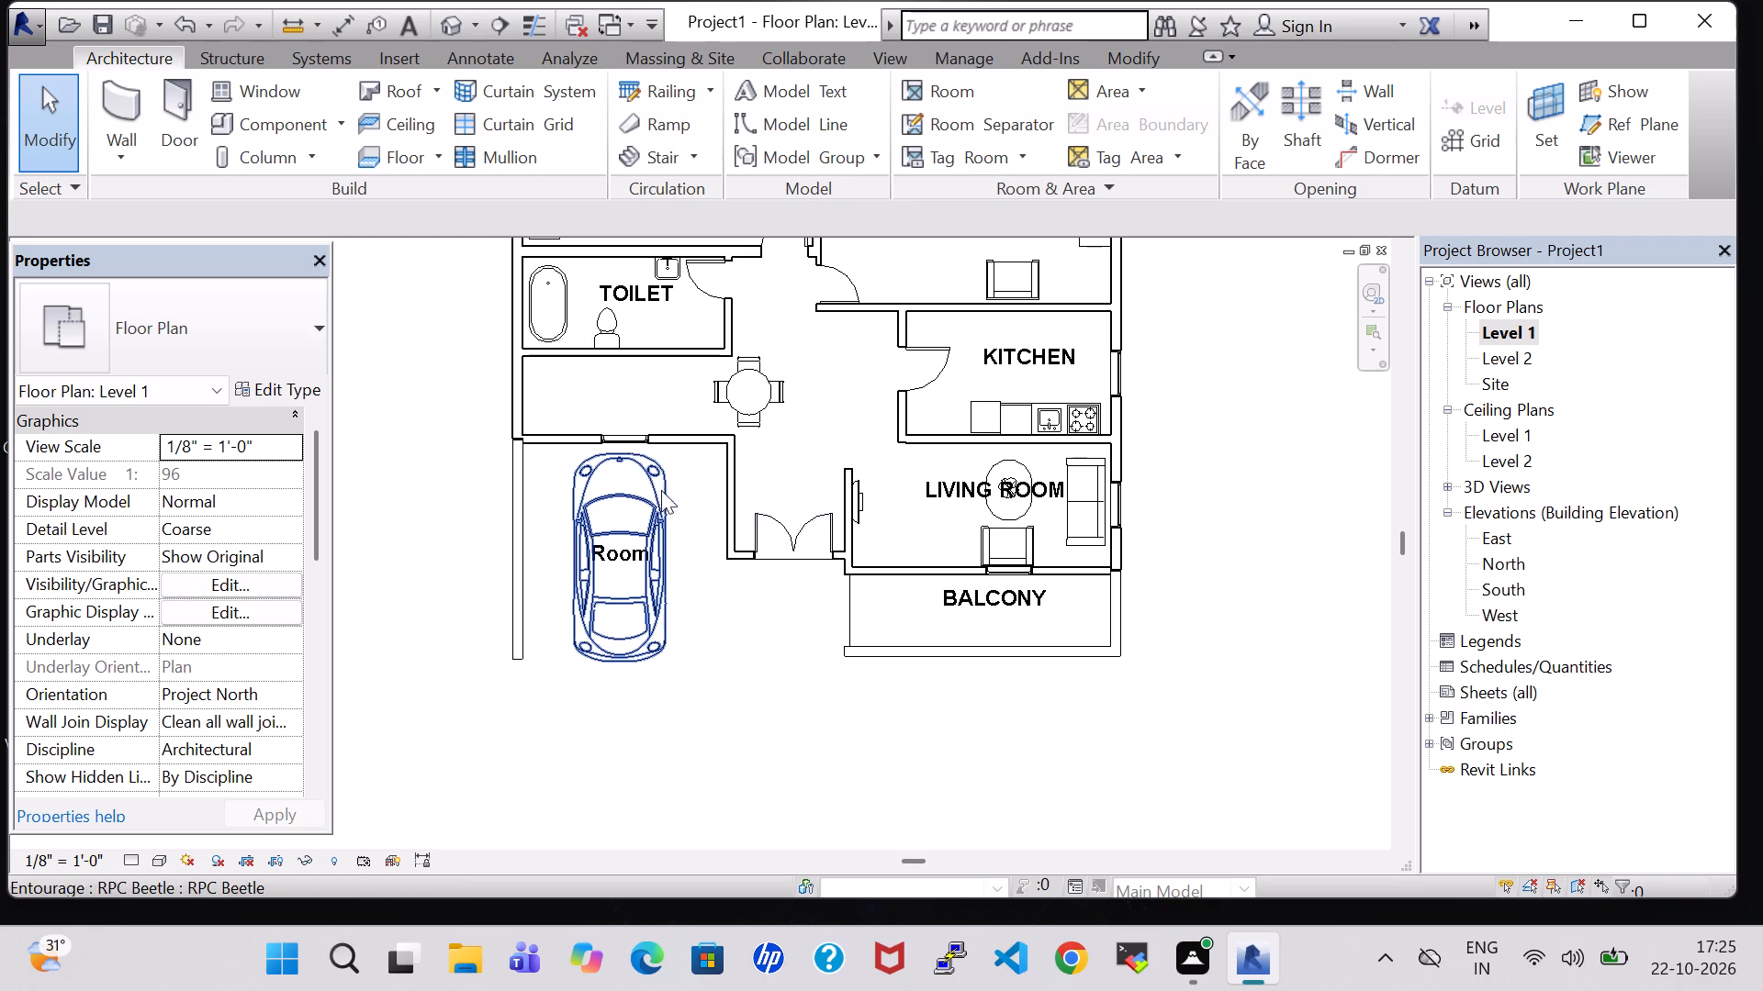
pyautogui.doubleClick(625, 551)
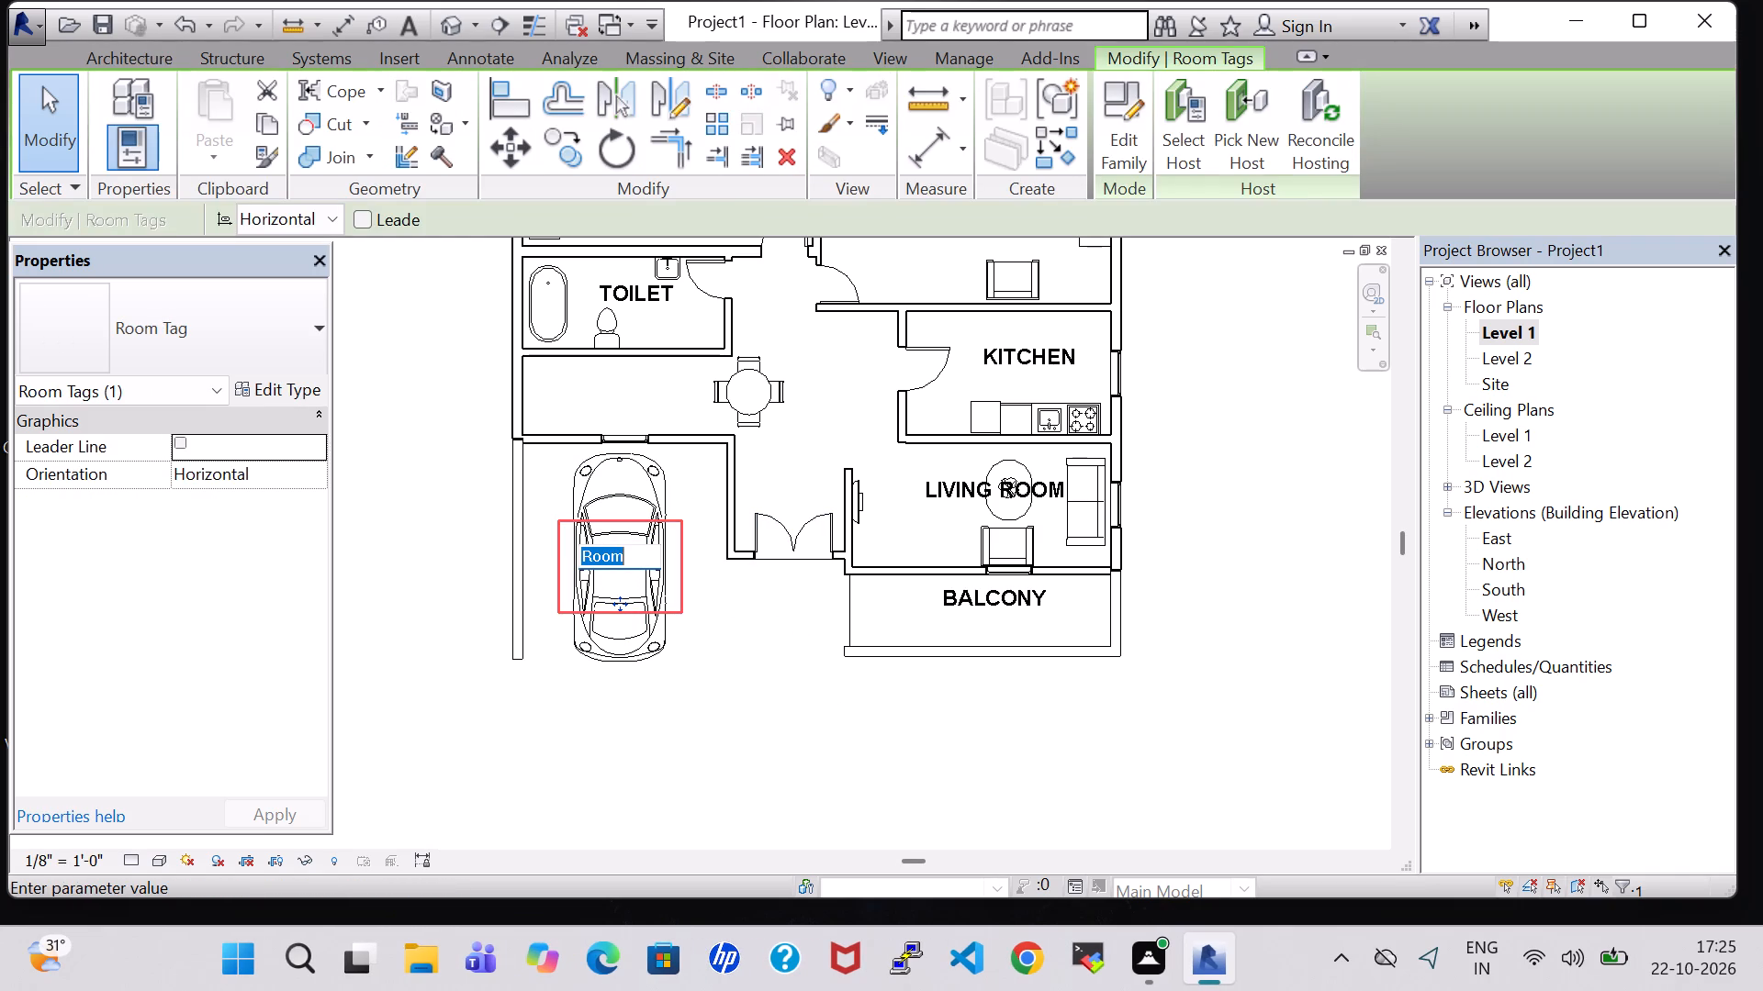
pyautogui.press('BackSpace')
pyautogui.write('CAR')
pyautogui.press('space')
pyautogui.write('PARKING')
pyautogui.press('Return')
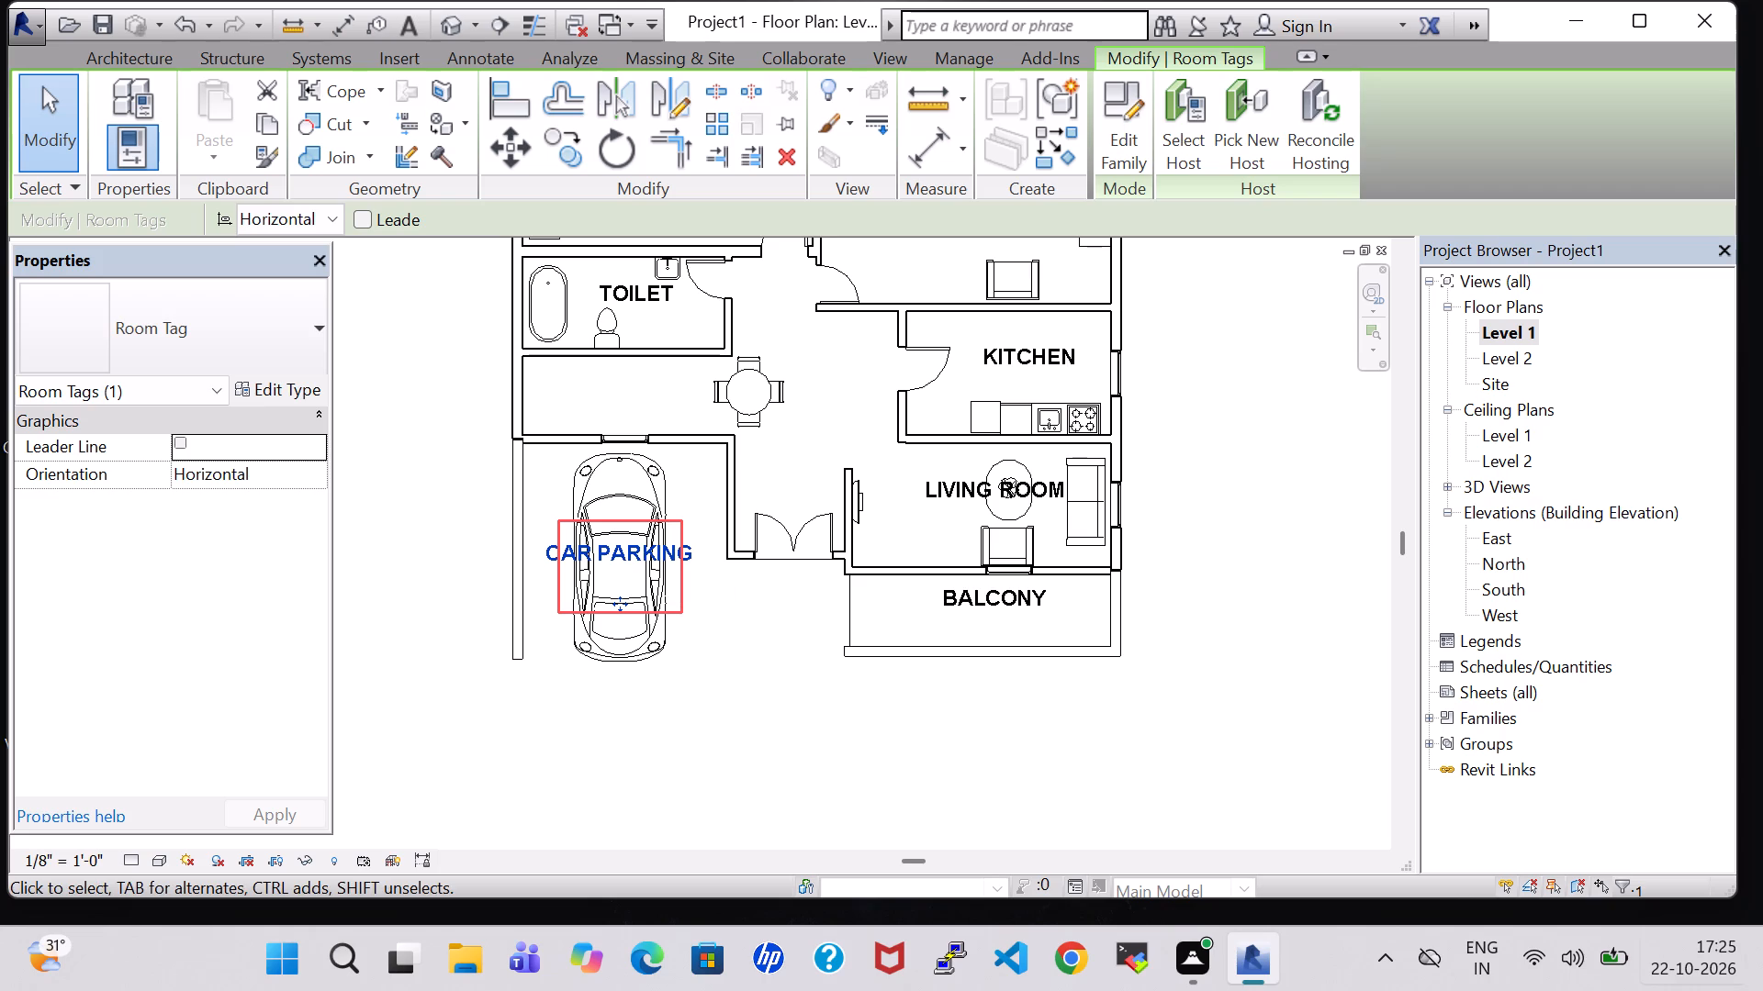
pyautogui.click(1319, 563)
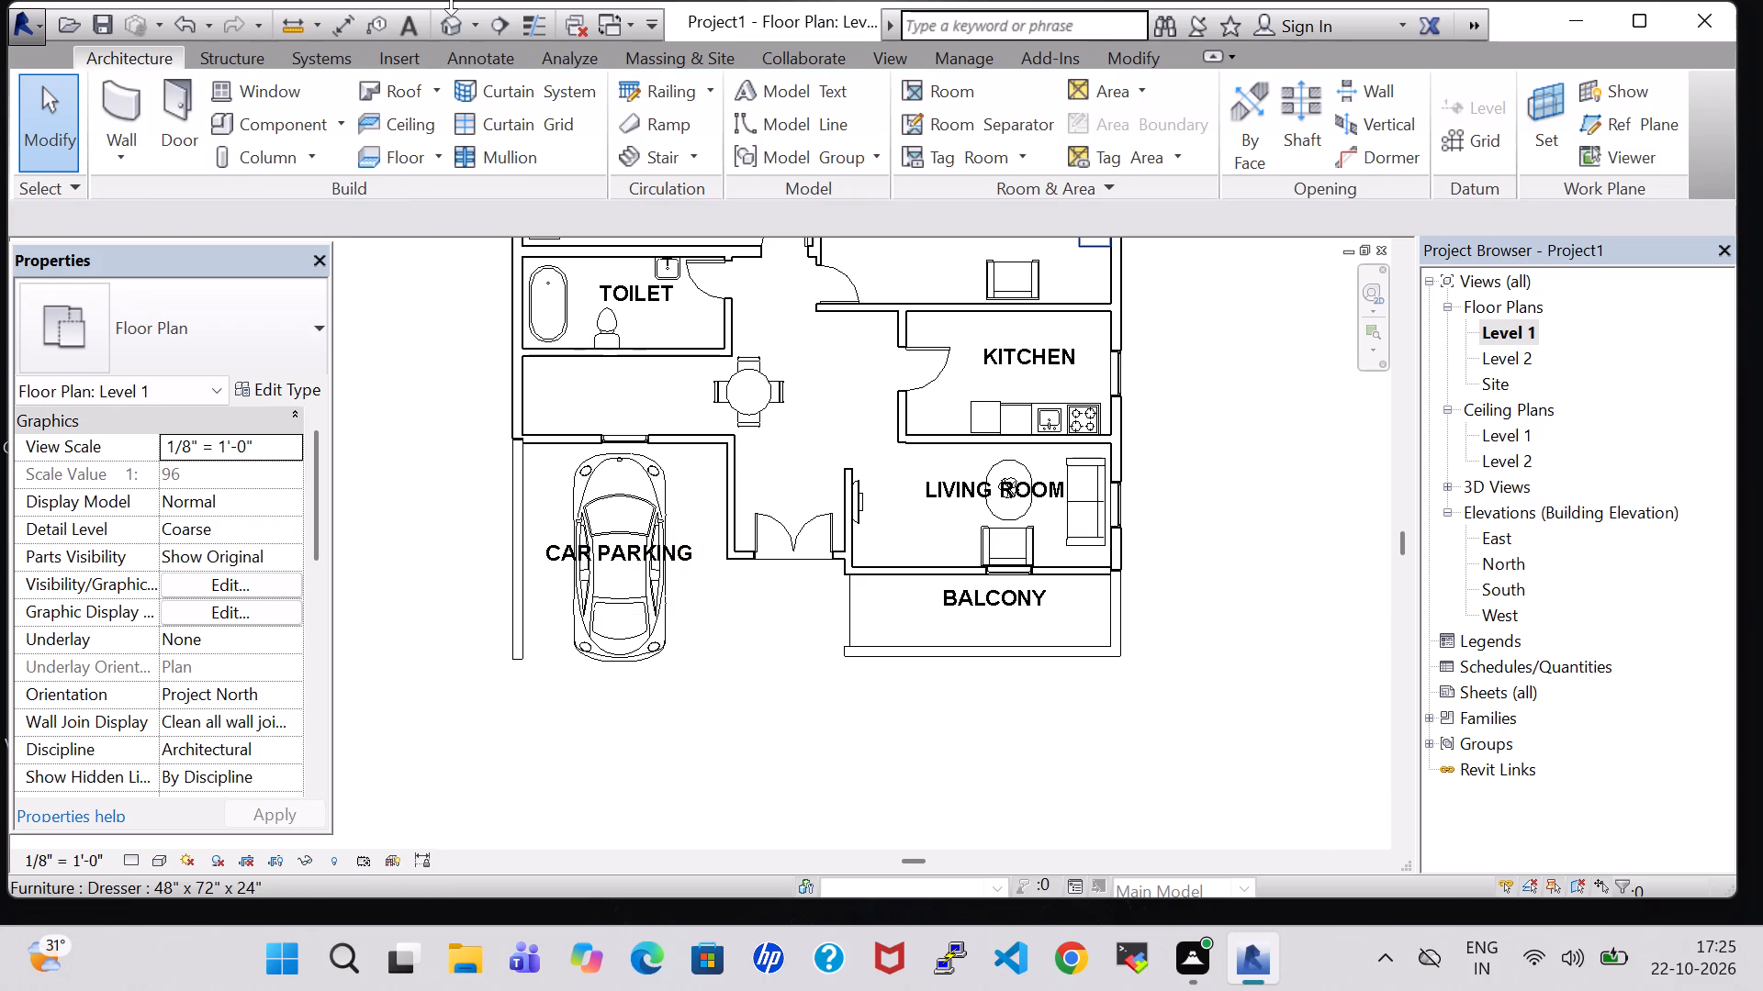
# In the 3D view, nudge the round dining table with chairs away from the wall corner toward the Kitchen.
pyautogui.click(443, 17)
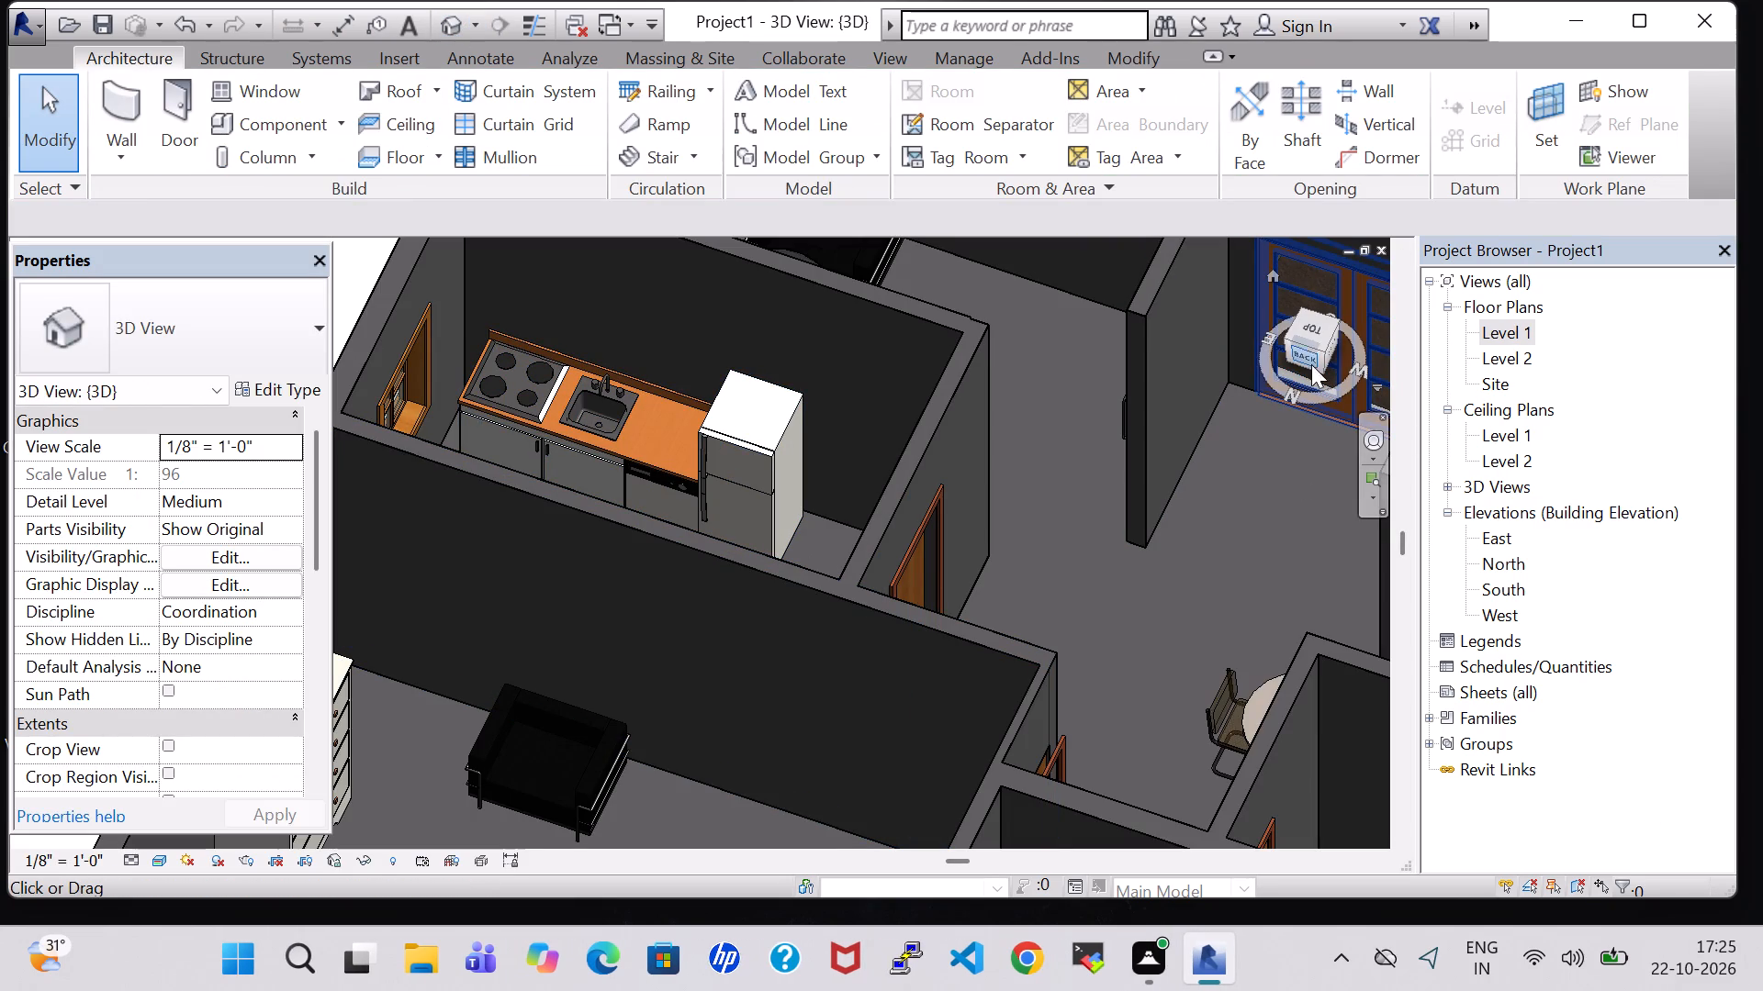
pyautogui.click(1326, 311)
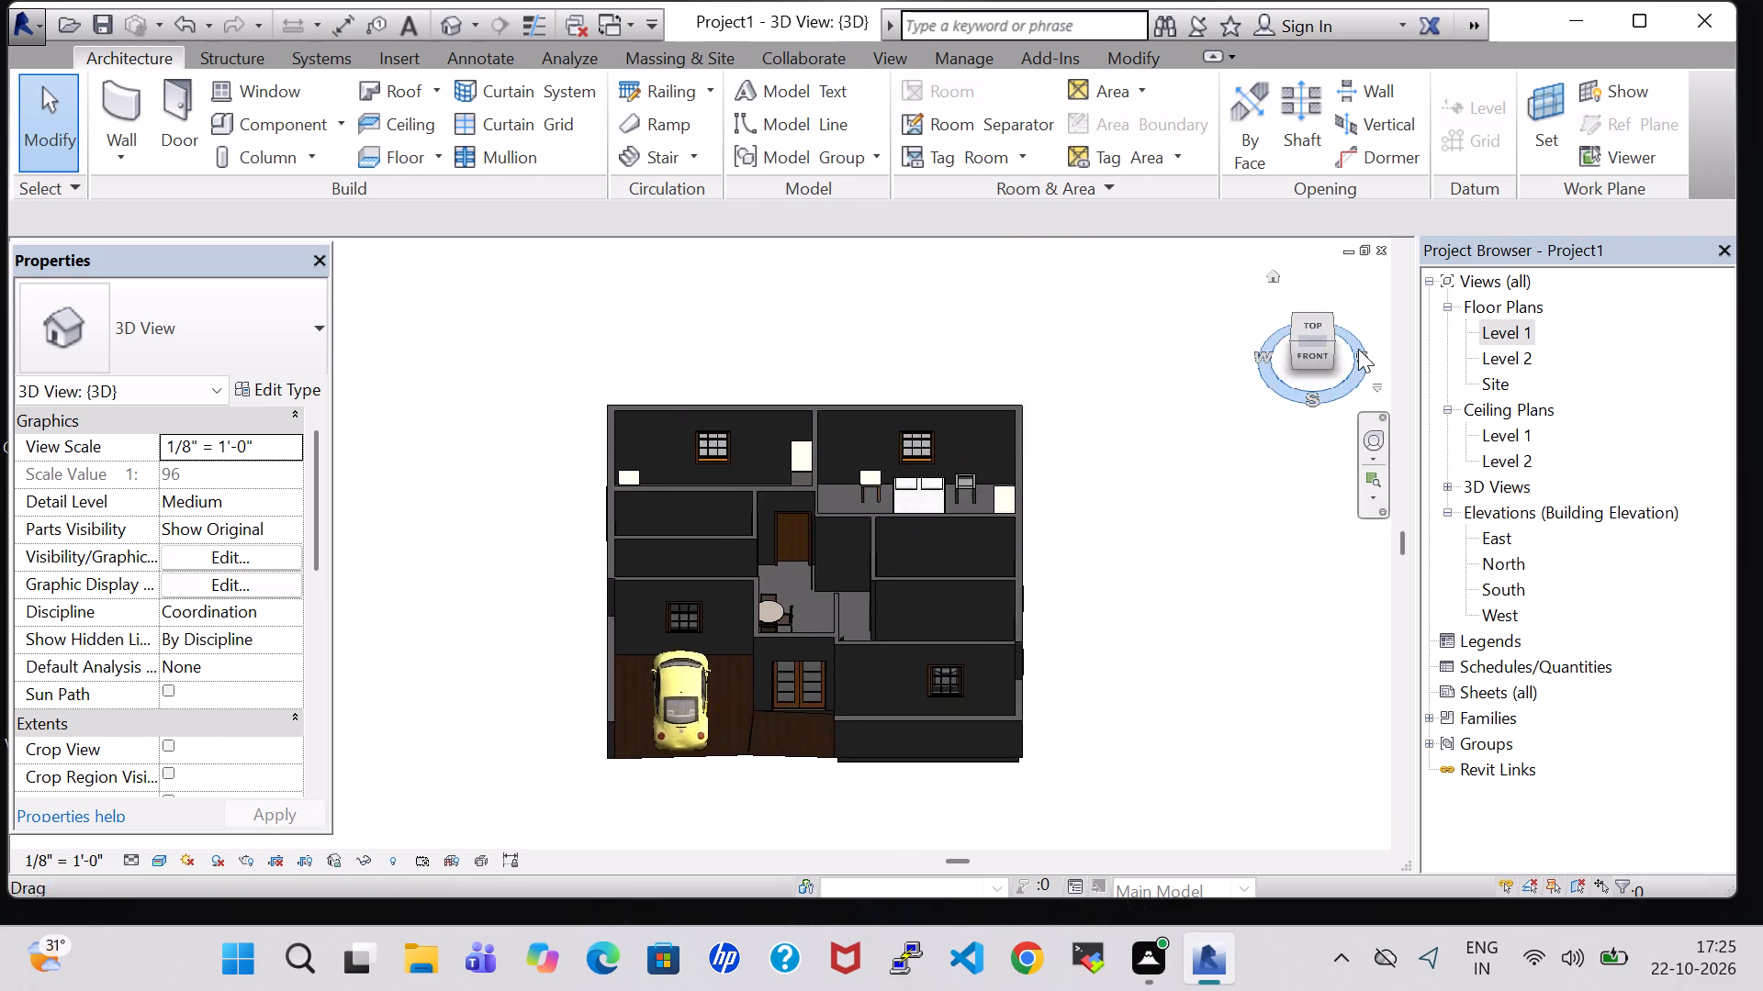
pyautogui.click(1314, 392)
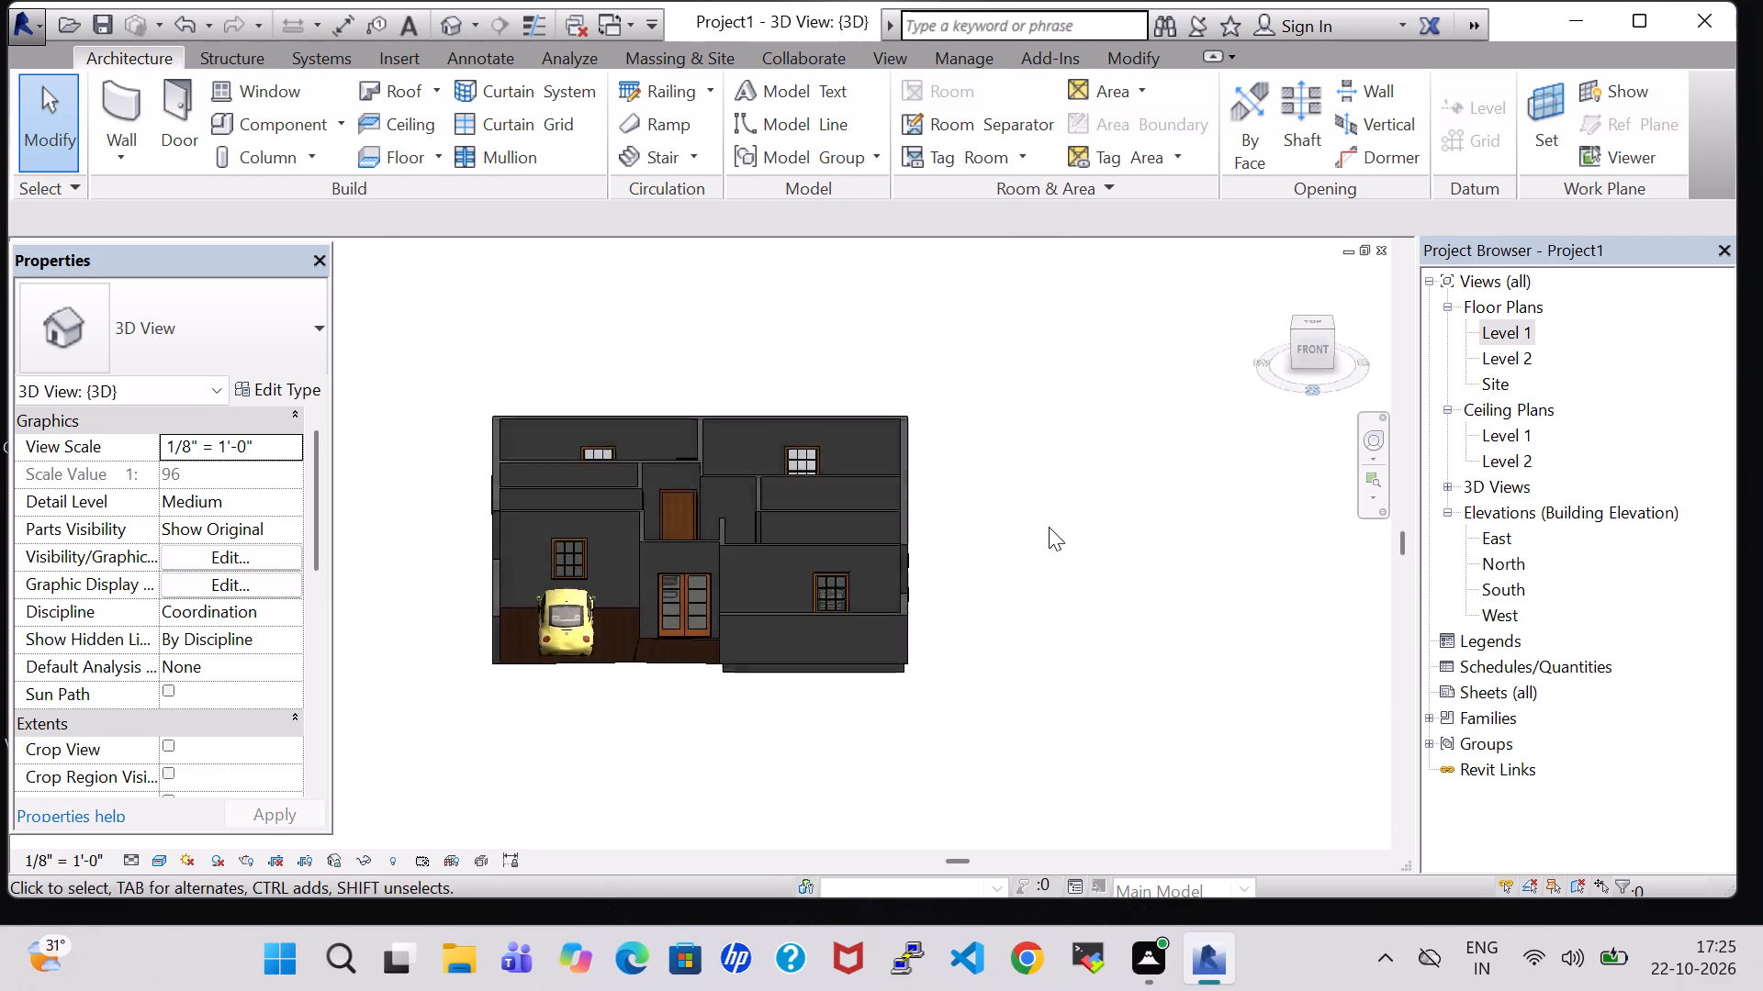
pyautogui.scroll(5, 570, 586)
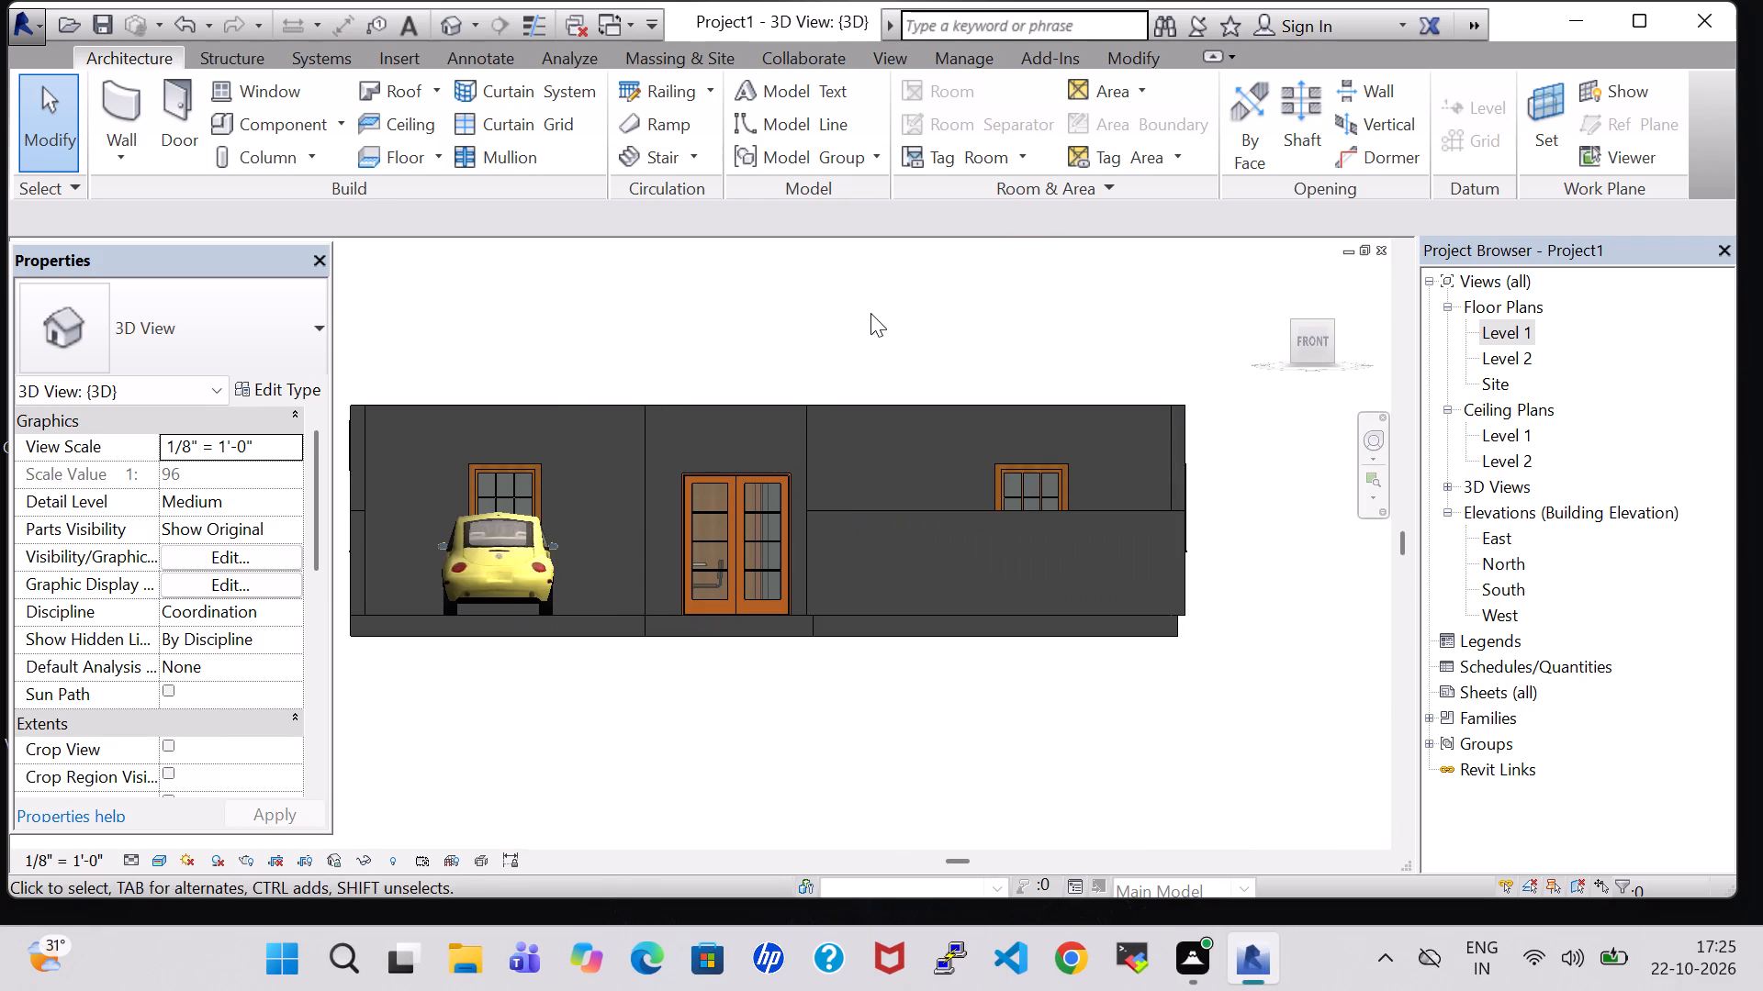
pyautogui.moveTo(870, 313); pyautogui.dragTo(872, 571, button='middle')
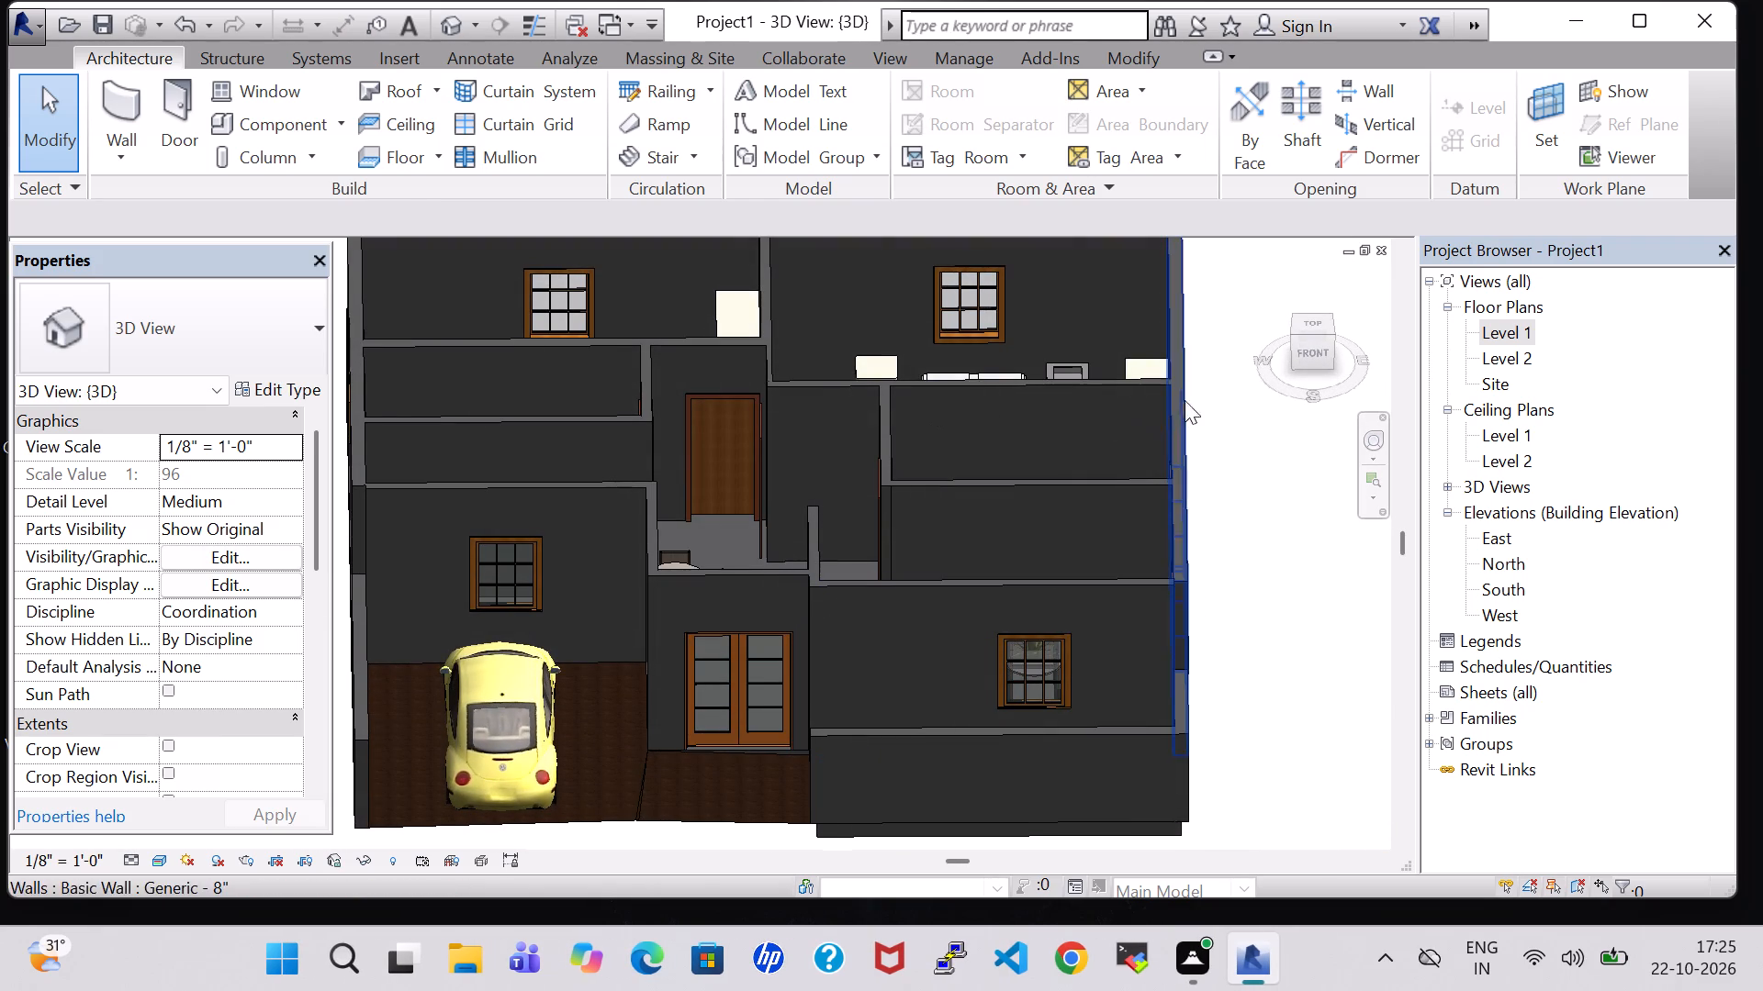
pyautogui.keyDown('shift'); pyautogui.moveTo(1218, 396); pyautogui.dragTo(1224, 680, button='middle'); pyautogui.keyUp('shift')
pyautogui.moveTo(1300, 678); pyautogui.dragTo(1296, 542, button='middle')
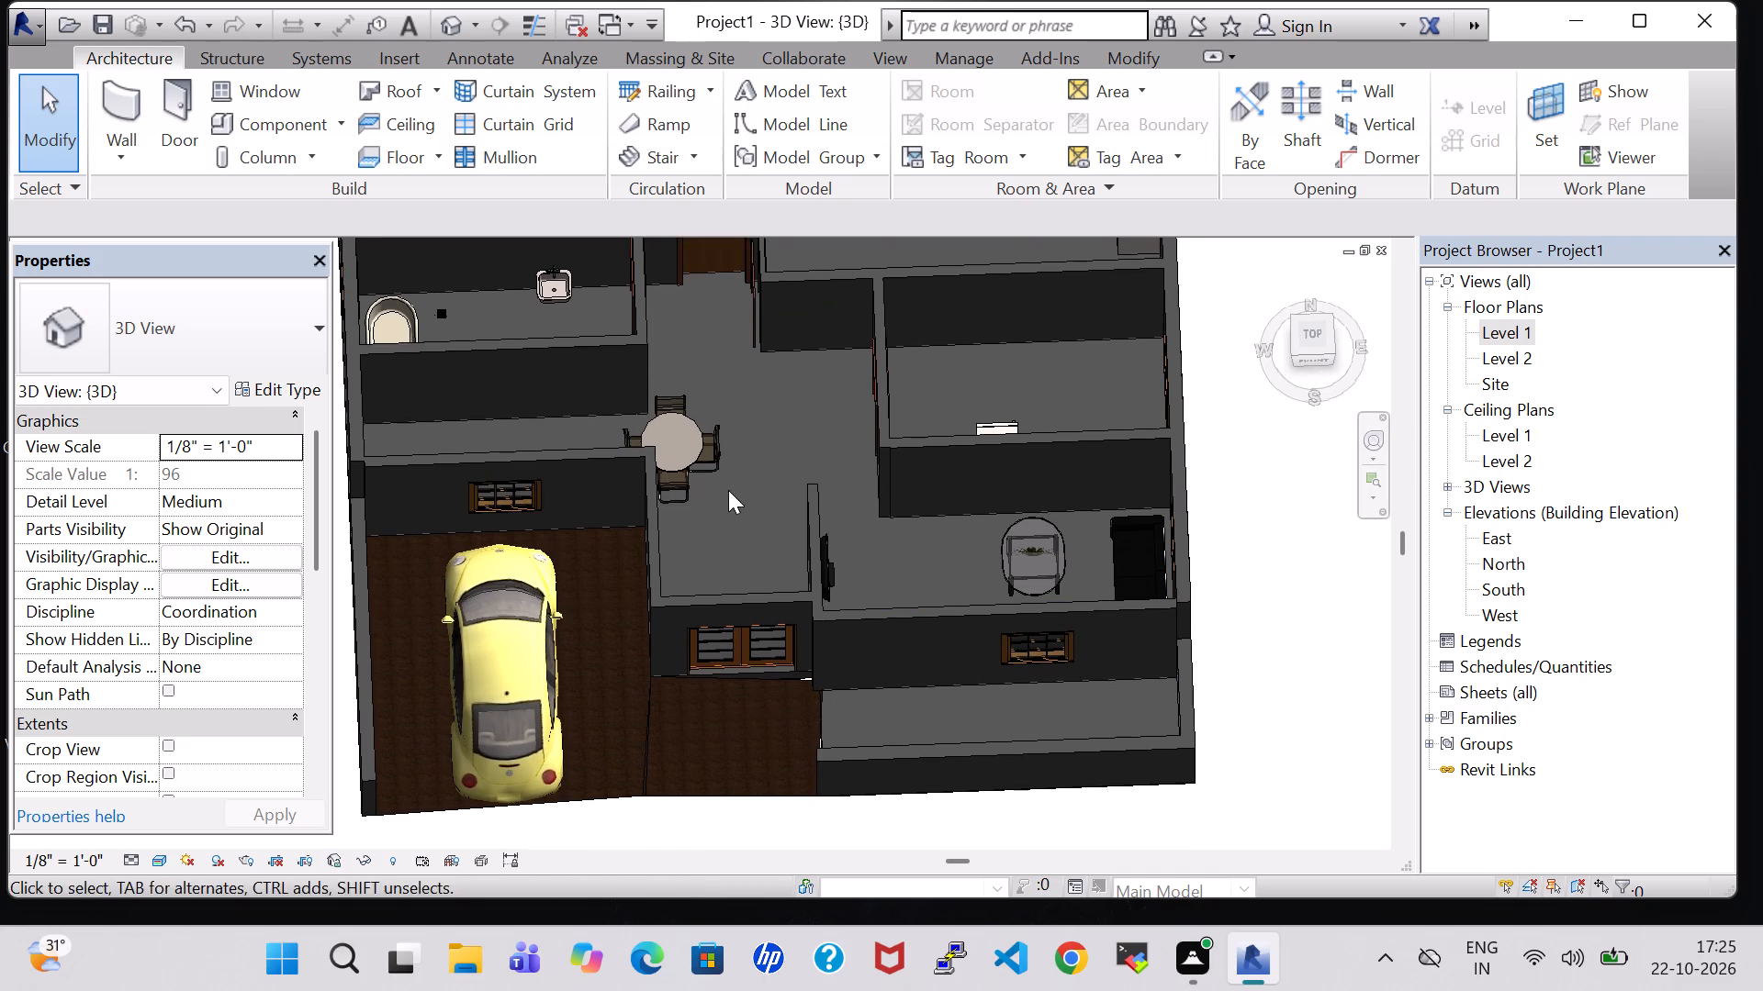
pyautogui.keyDown('shift'); pyautogui.moveTo(728, 490); pyautogui.dragTo(710, 571, button='middle'); pyautogui.keyUp('shift')
pyautogui.click(683, 409)
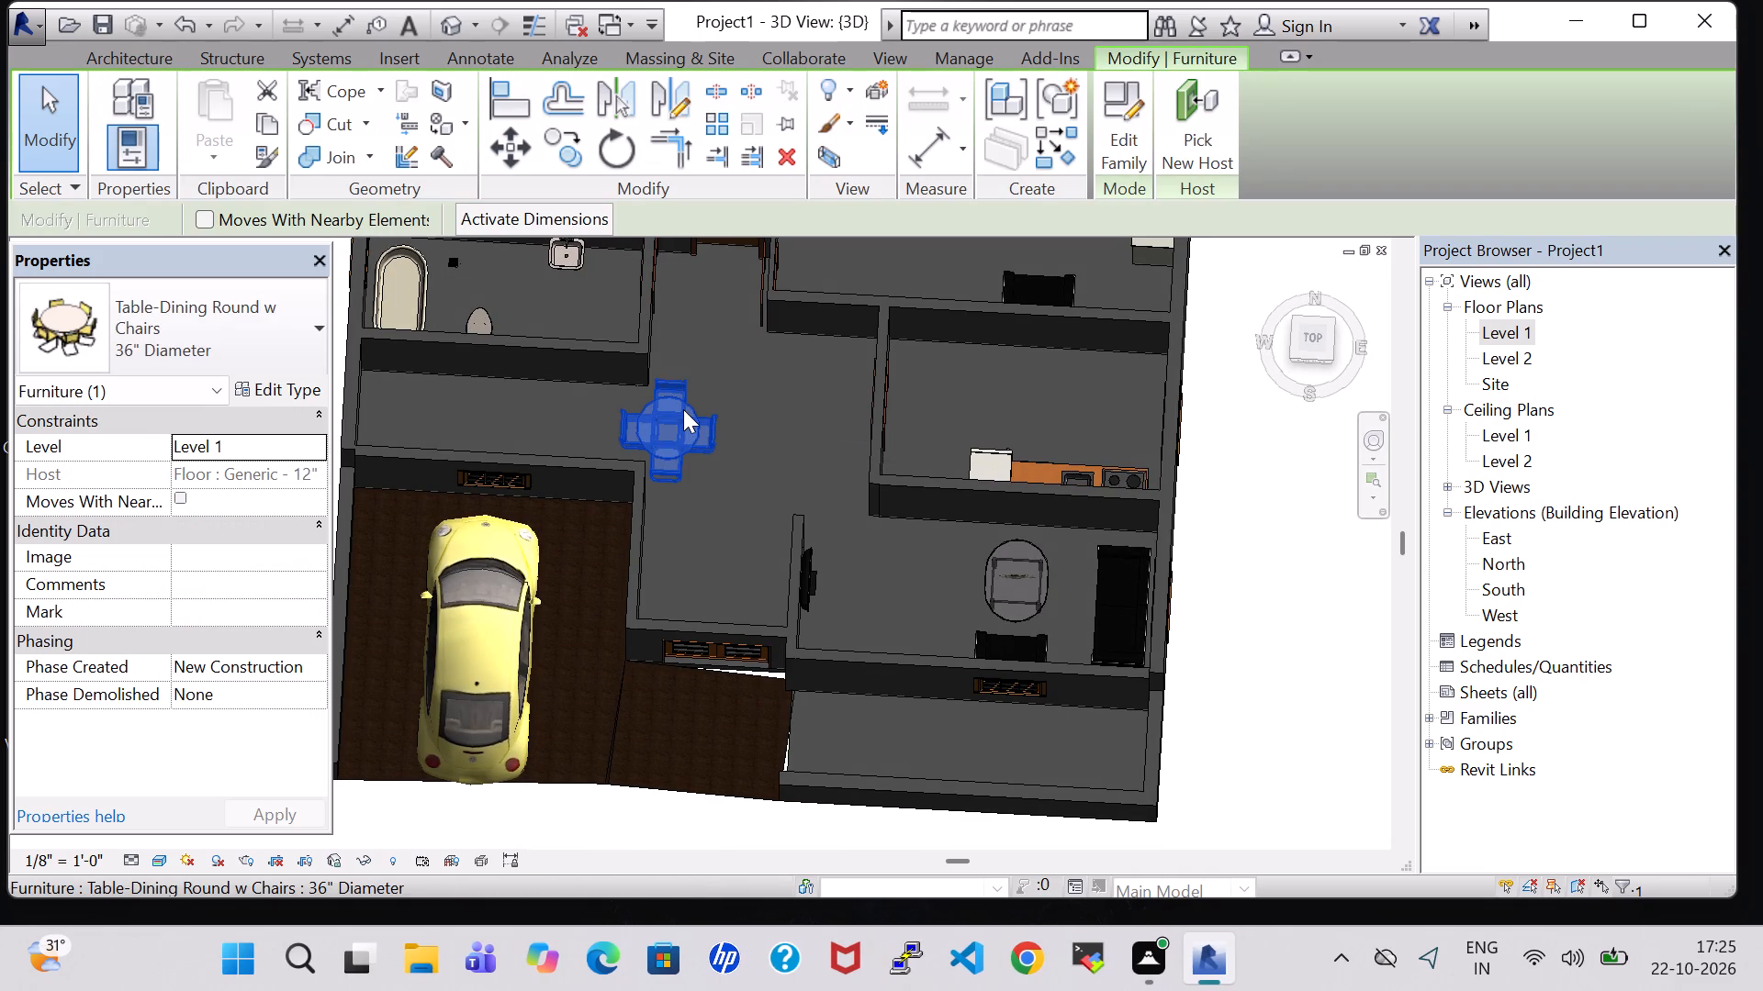
pyautogui.press('Right')
pyautogui.press('Right')
pyautogui.press('Right')
pyautogui.press('Right')
pyautogui.press('Right')
pyautogui.press('Right')
pyautogui.press('Up')
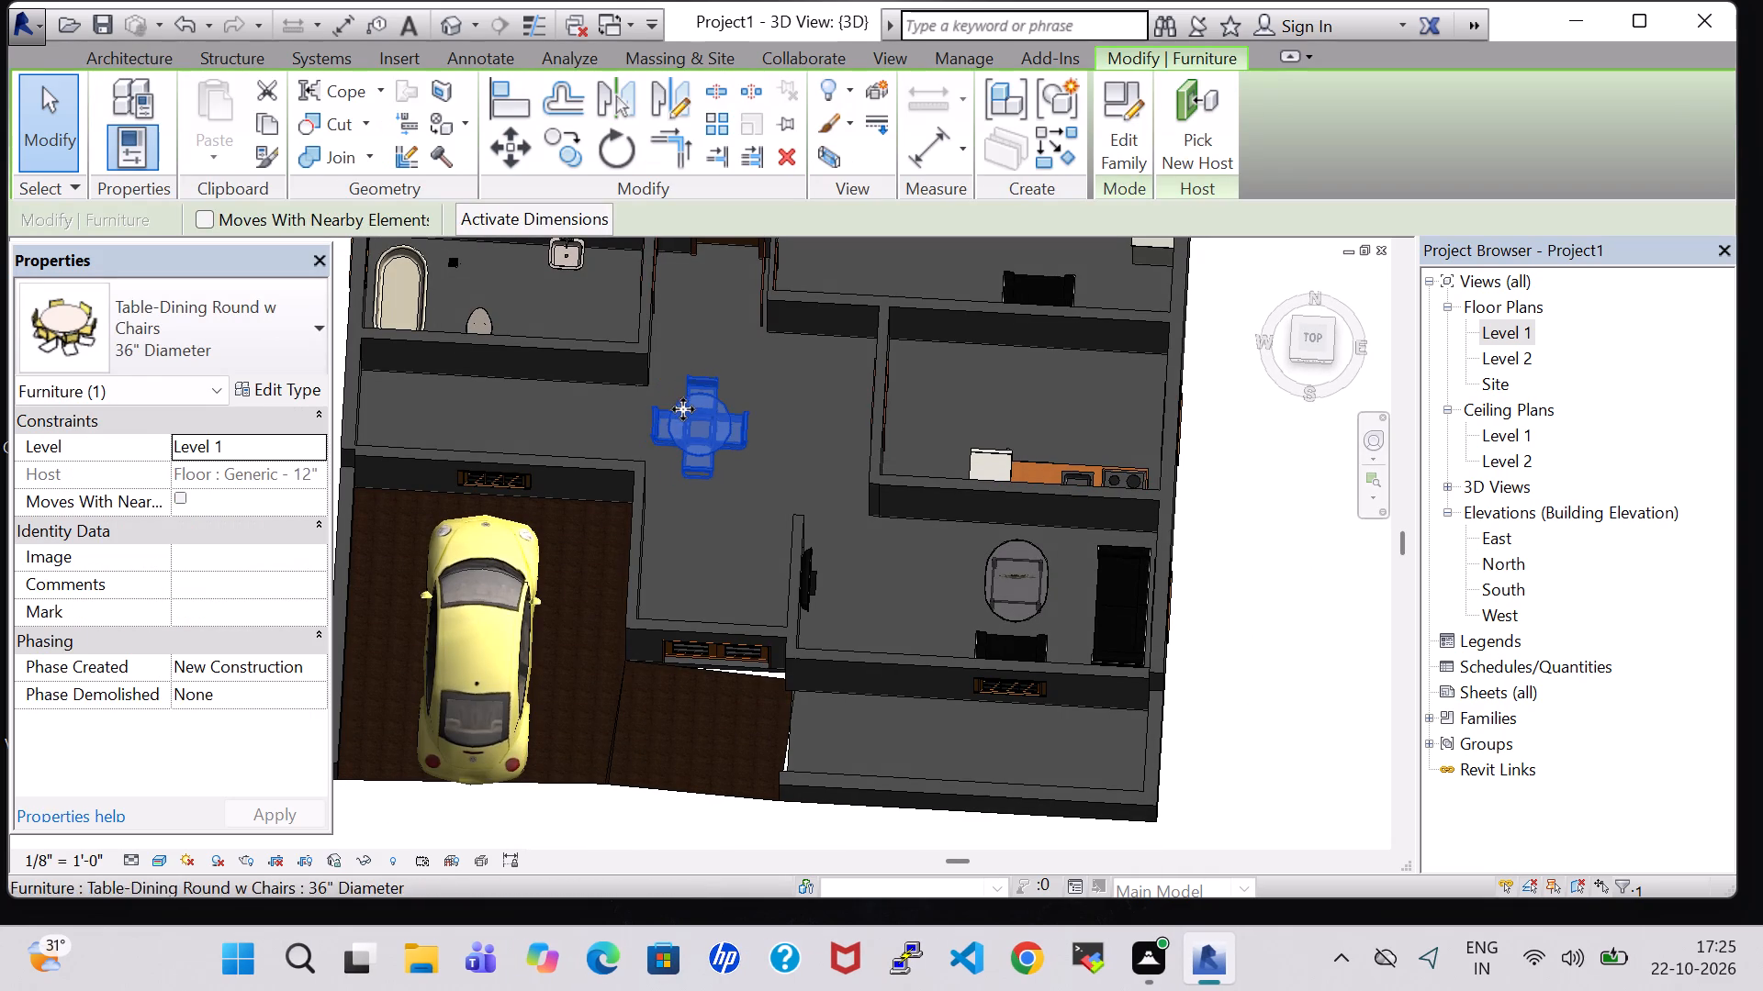
pyautogui.press('Up')
pyautogui.press('Up')
pyautogui.press('Right')
pyautogui.press('Down')
pyautogui.press('Left')
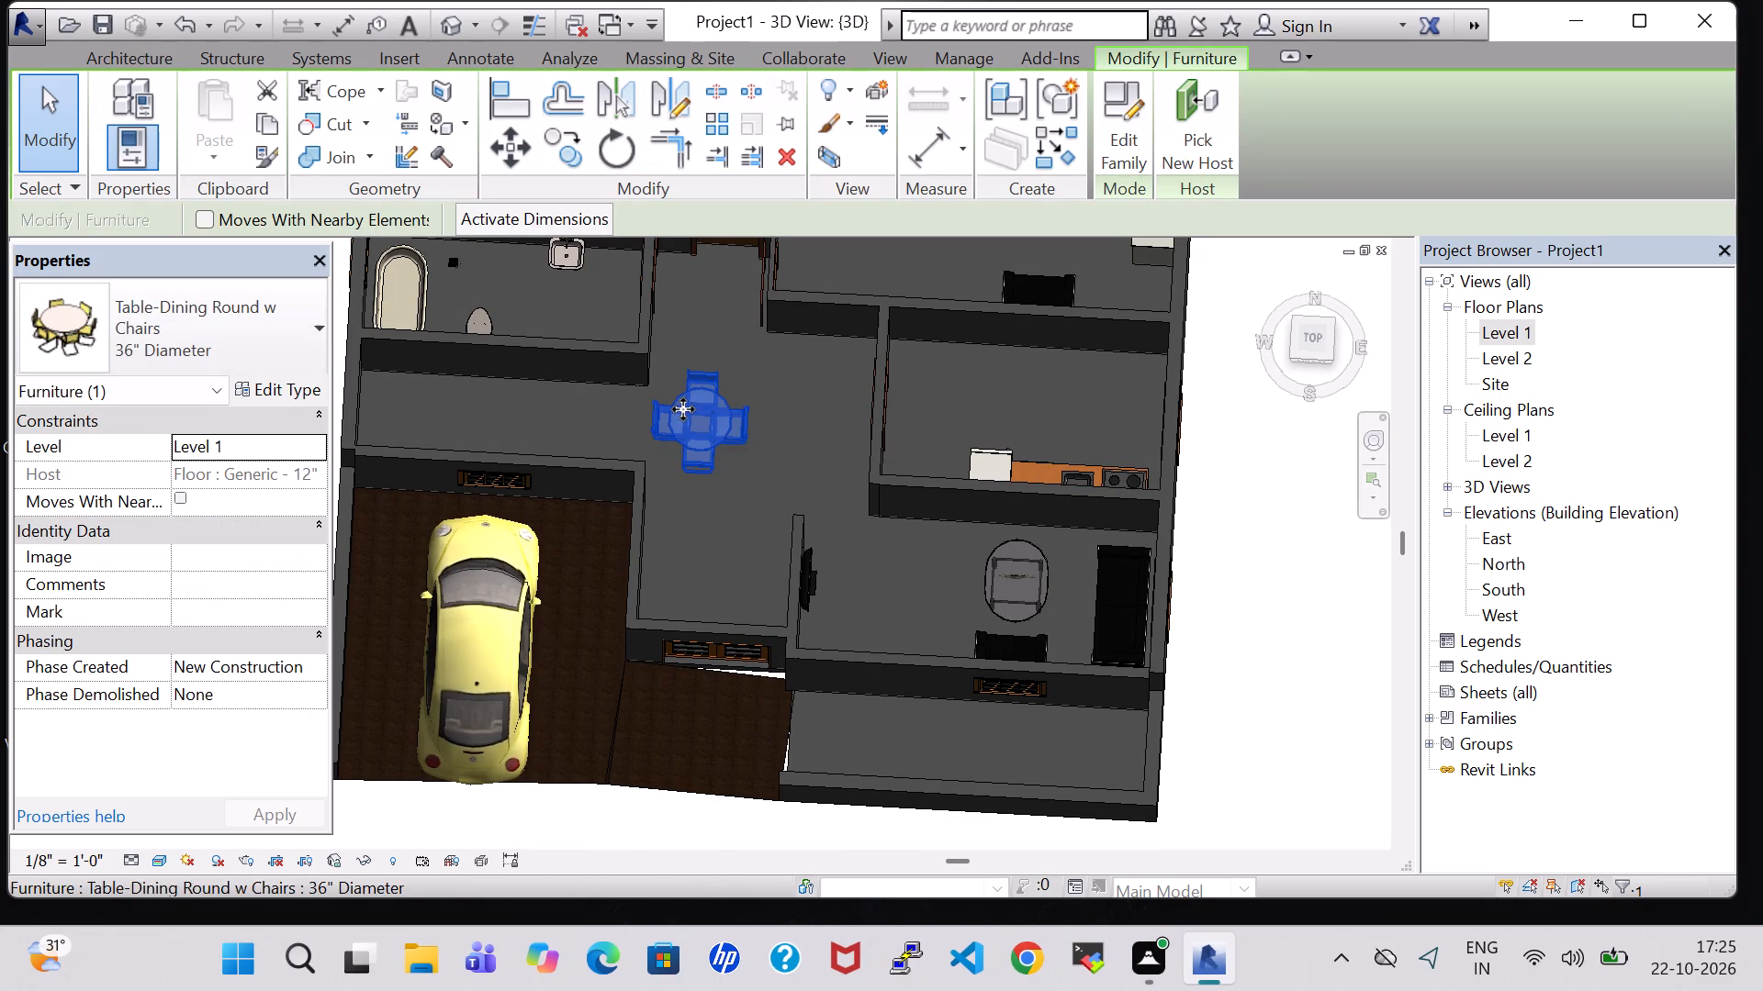
pyautogui.press('Left')
pyautogui.press('Down')
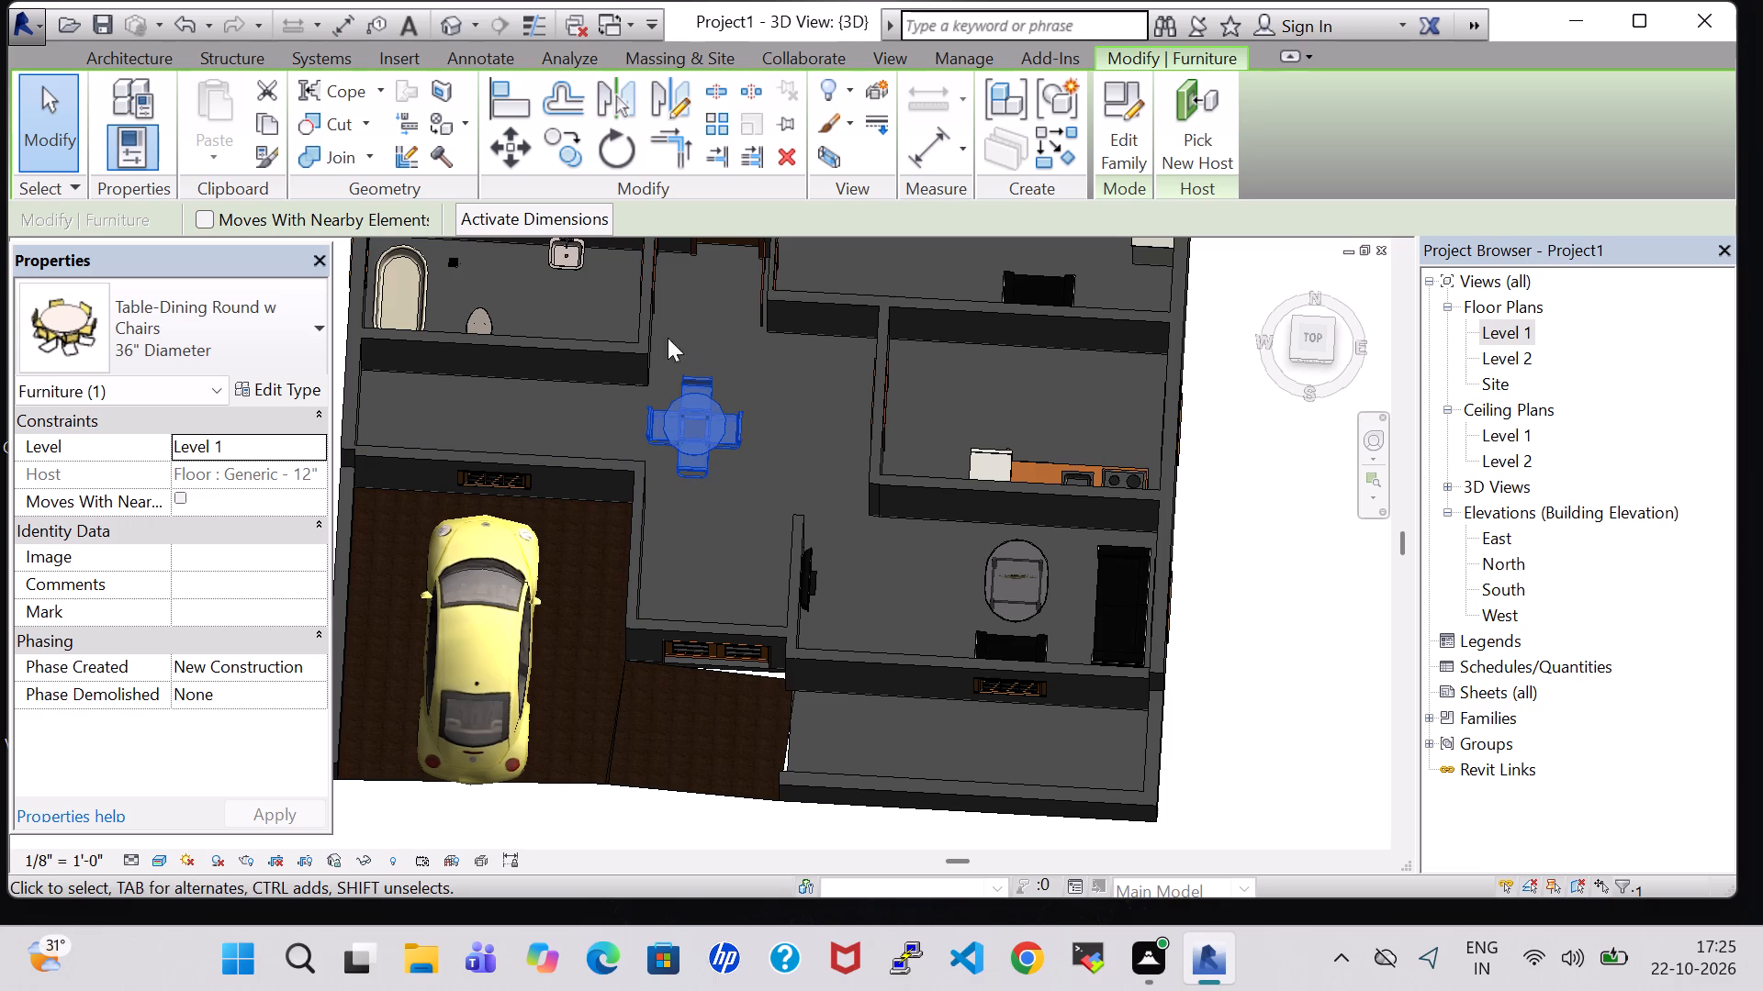
# Check the bedroom side in 3D and the overall furniture layout on the Level 1 floor plan.
pyautogui.moveTo(831, 412); pyautogui.dragTo(859, 523, button='middle')
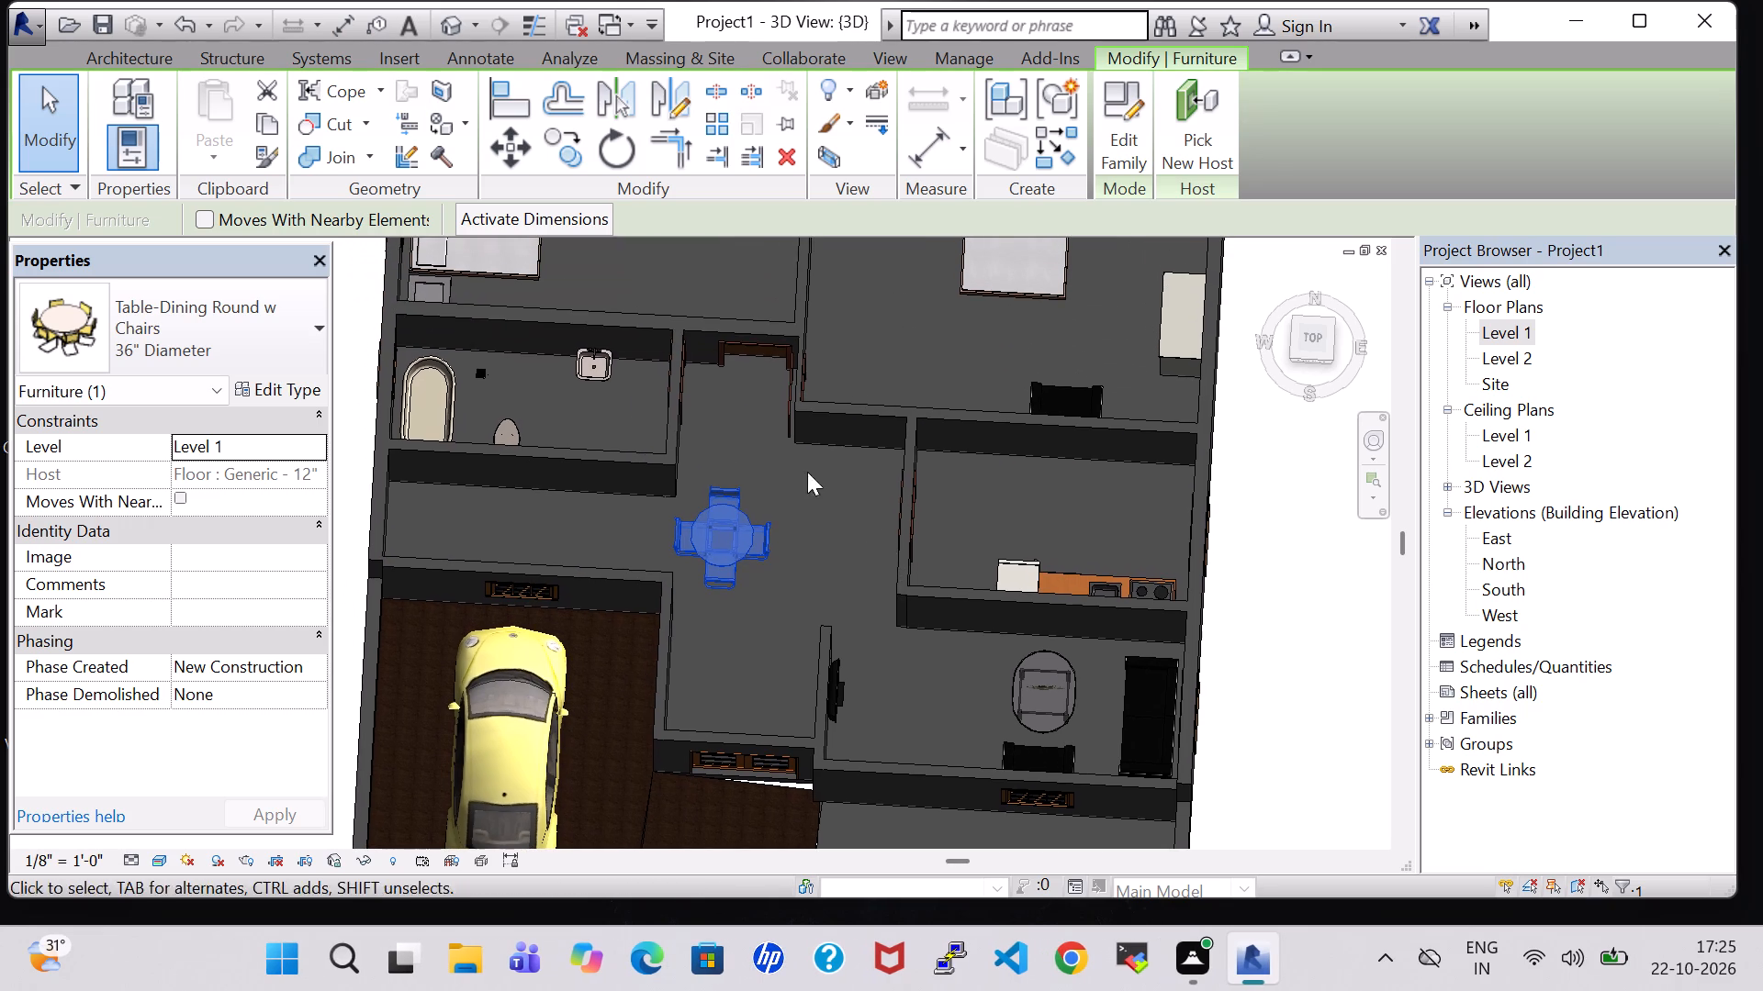
pyautogui.moveTo(912, 315); pyautogui.dragTo(915, 540, button='middle')
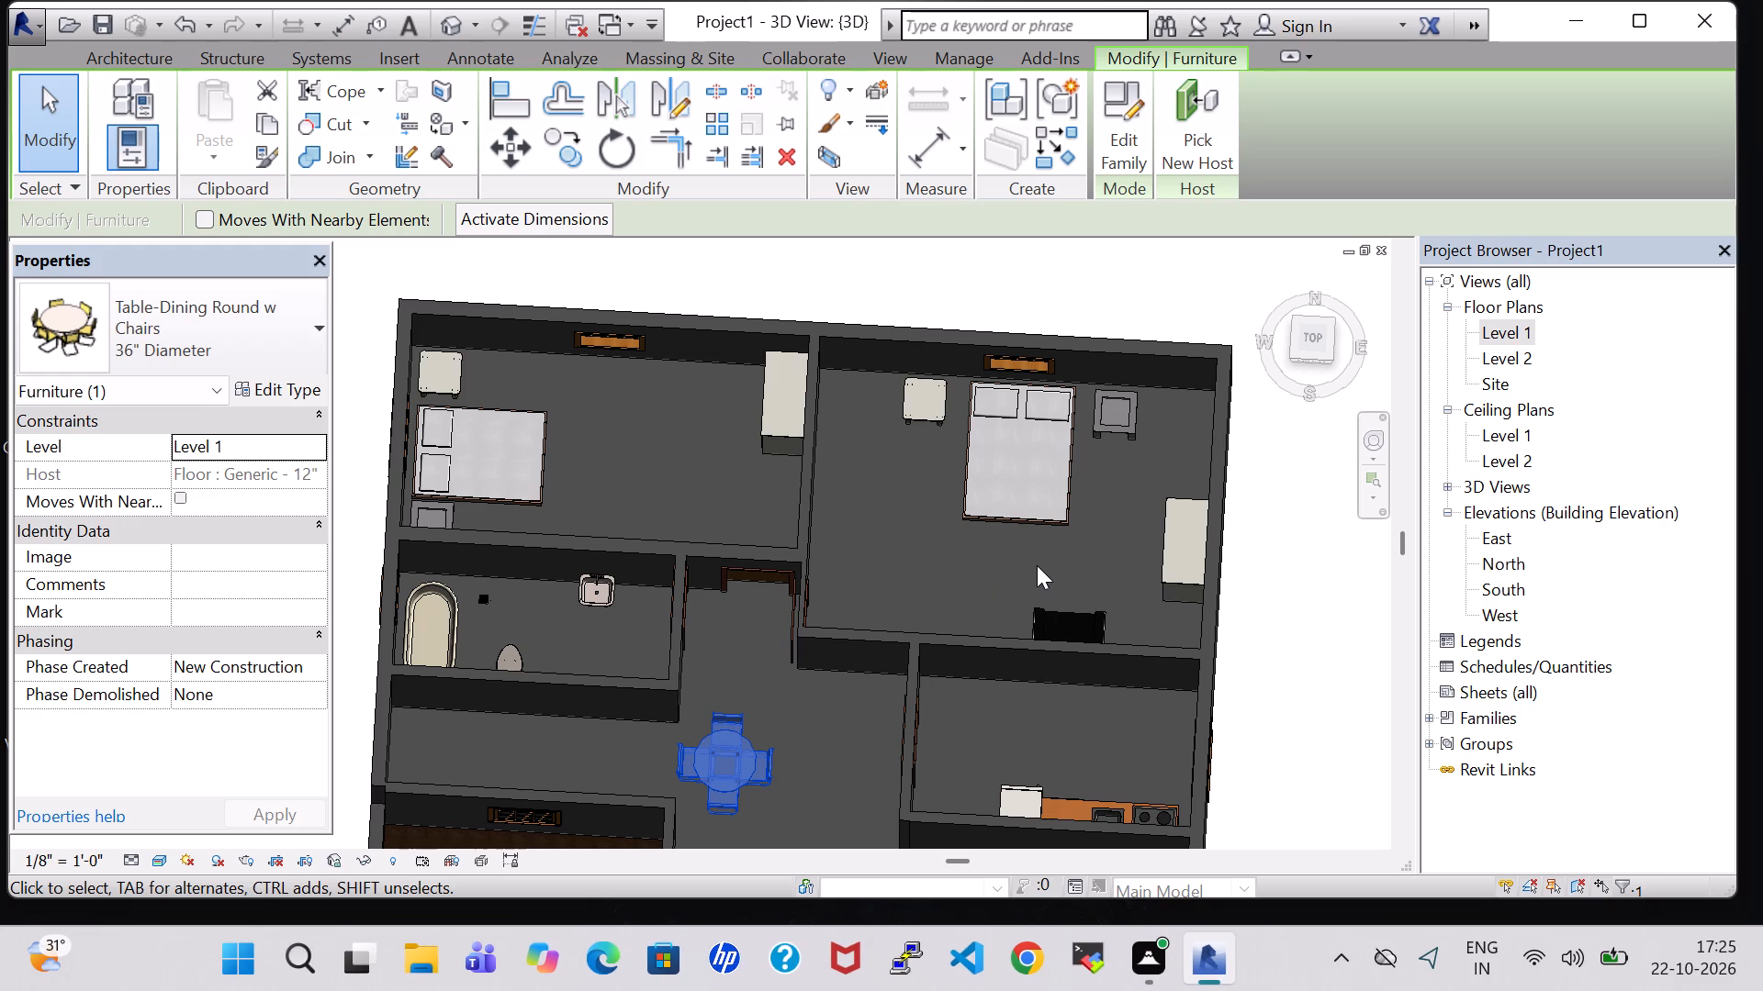
pyautogui.doubleClick(1489, 328)
pyautogui.scroll(-2, 906, 447)
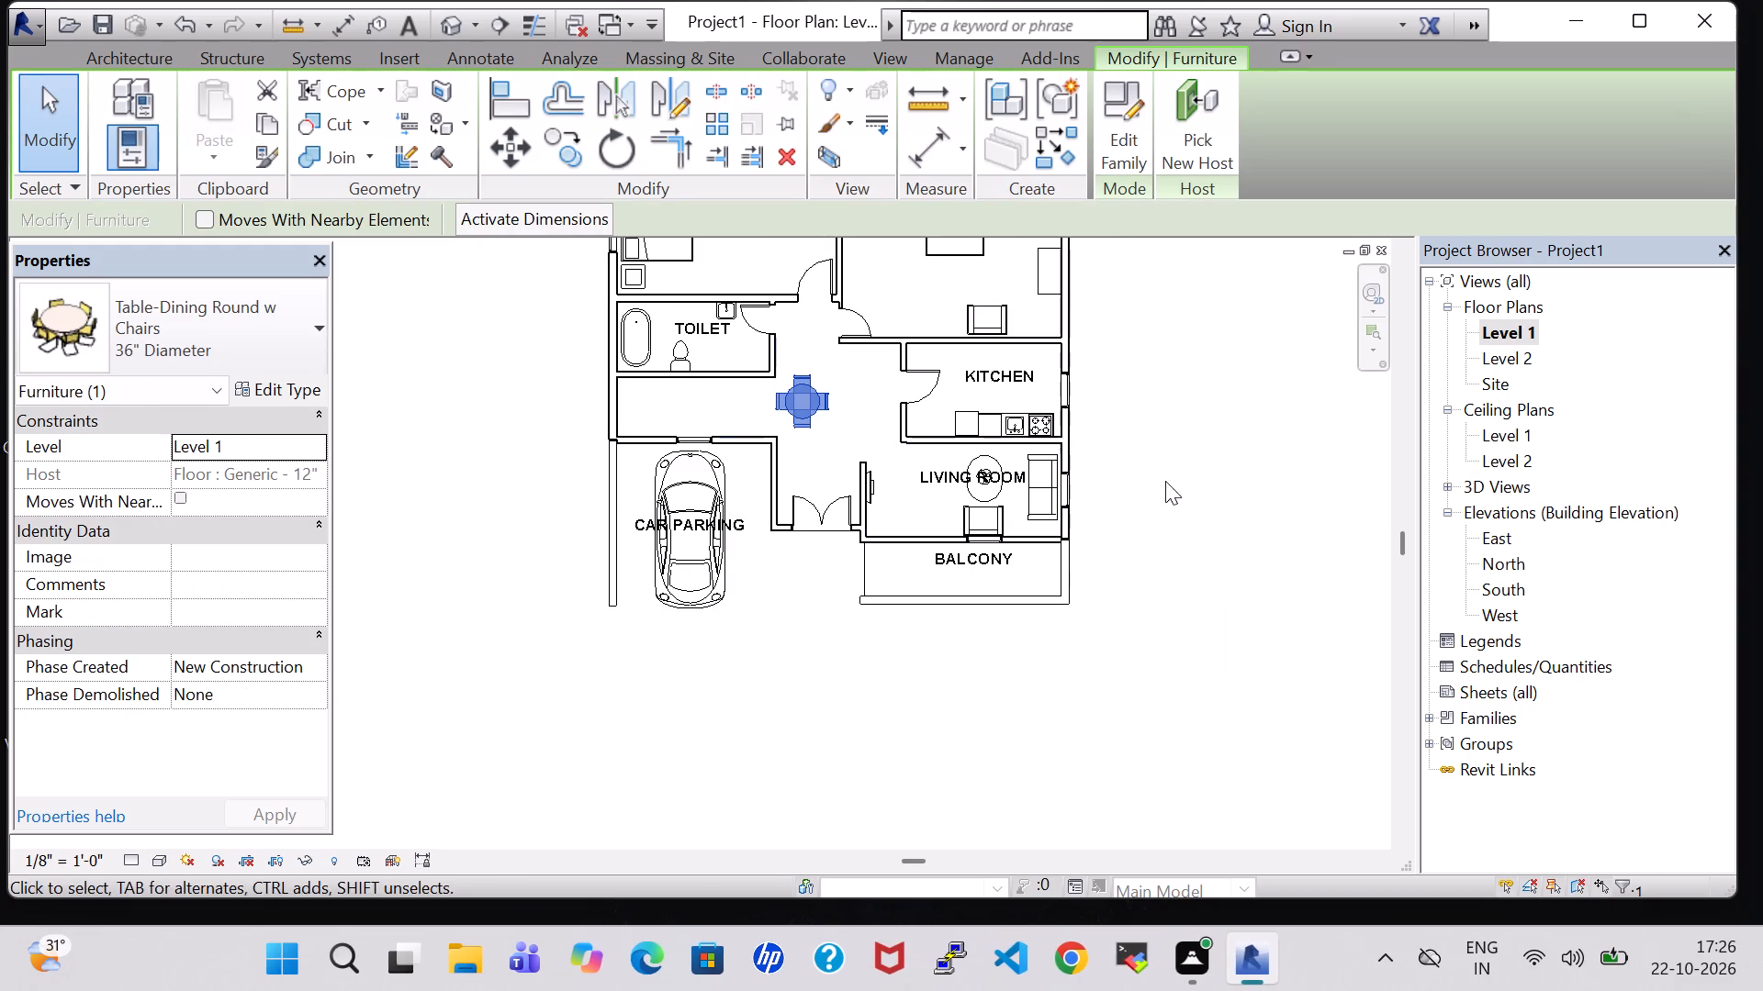
pyautogui.moveTo(1177, 462); pyautogui.dragTo(1188, 609, button='middle')
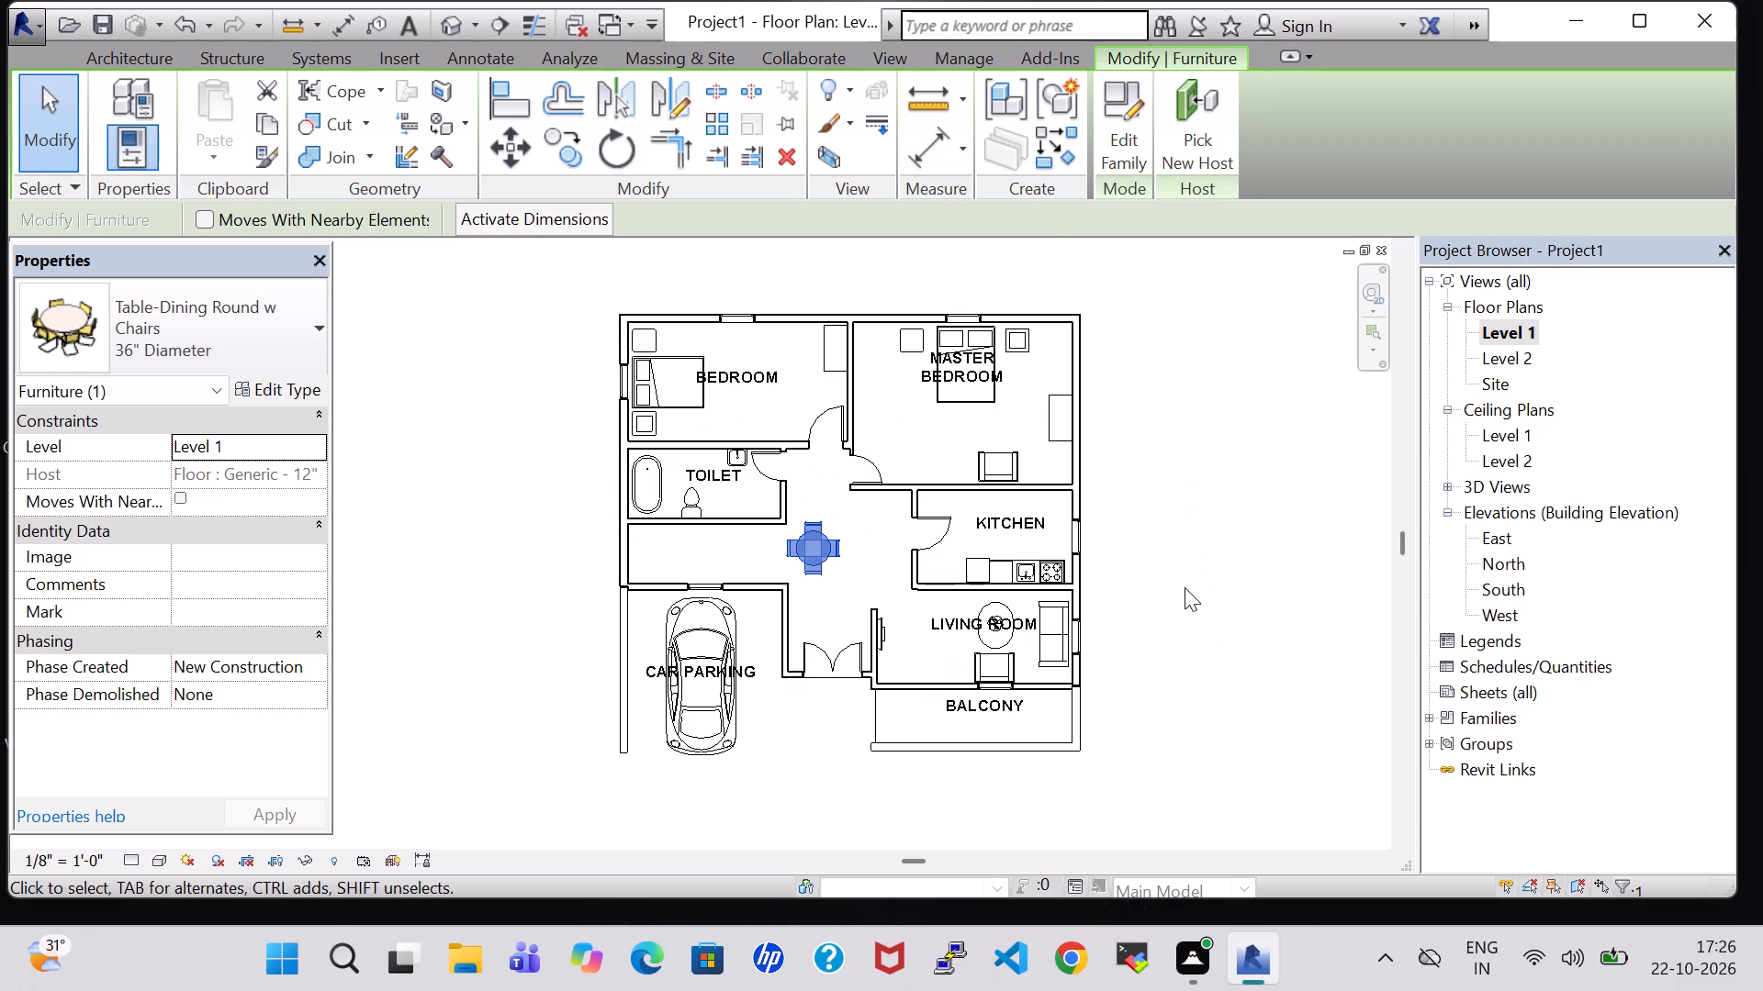
pyautogui.click(1161, 509)
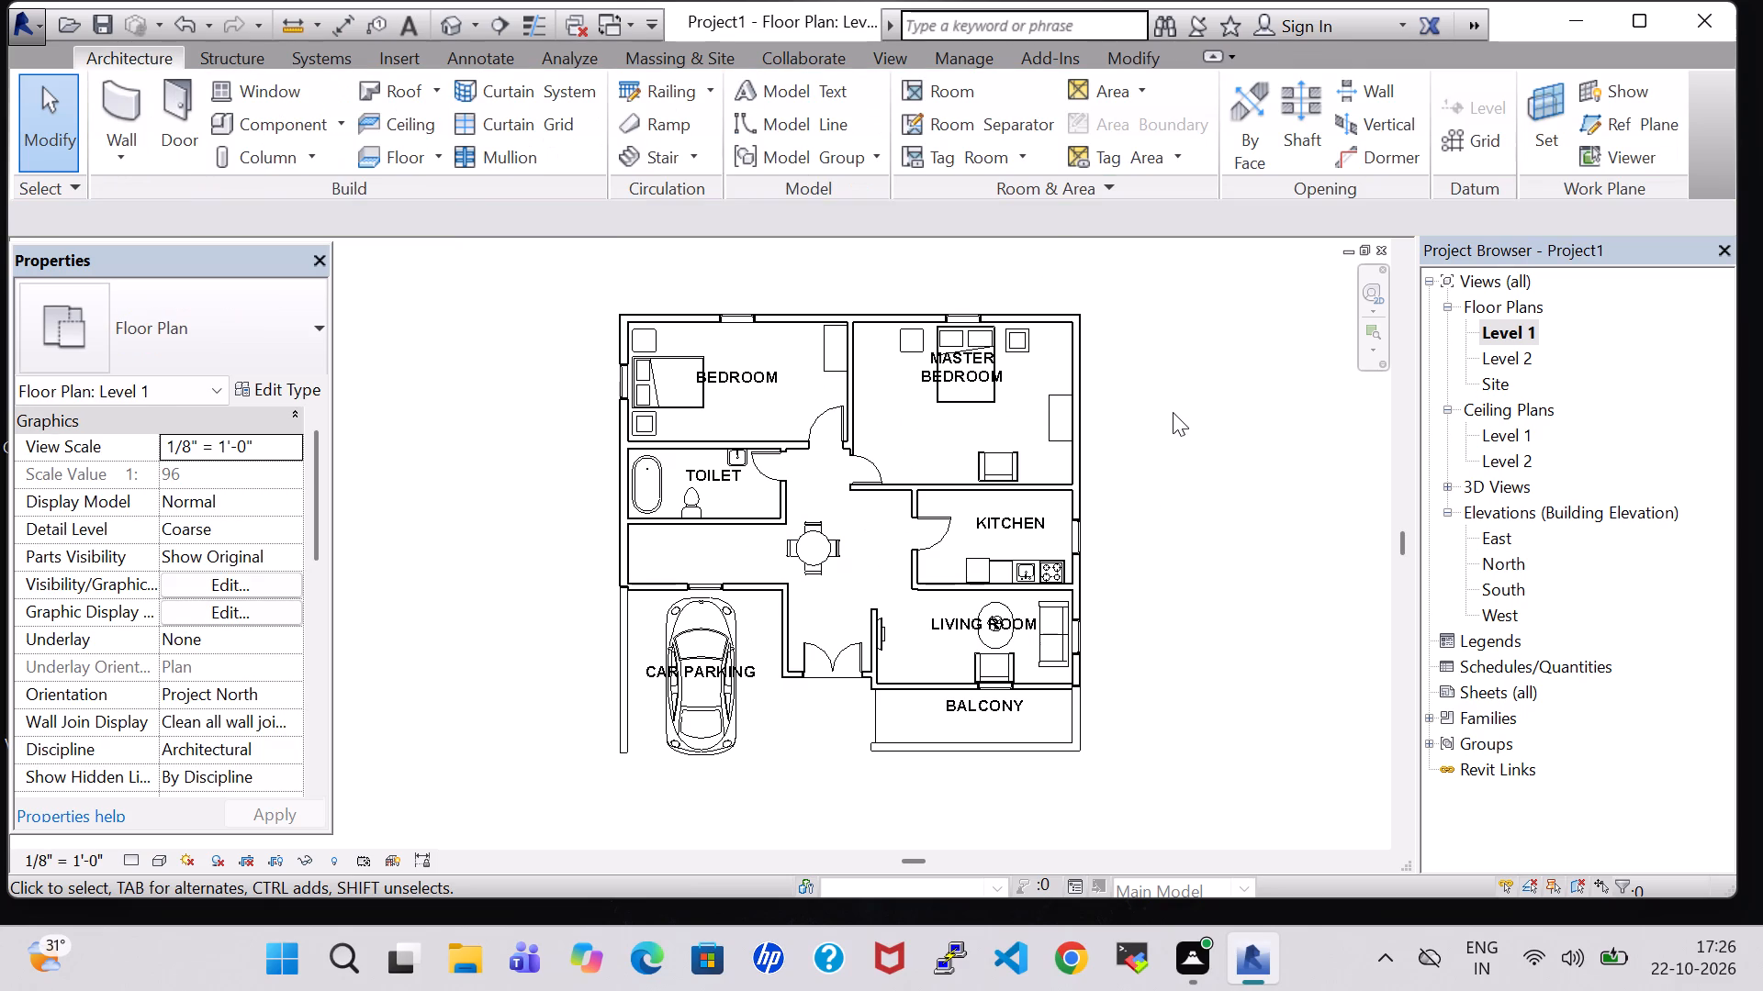
# In the 3D view, duplicate the low front Balcony wall's type under the name Generic - 5'.
pyautogui.click(450, 19)
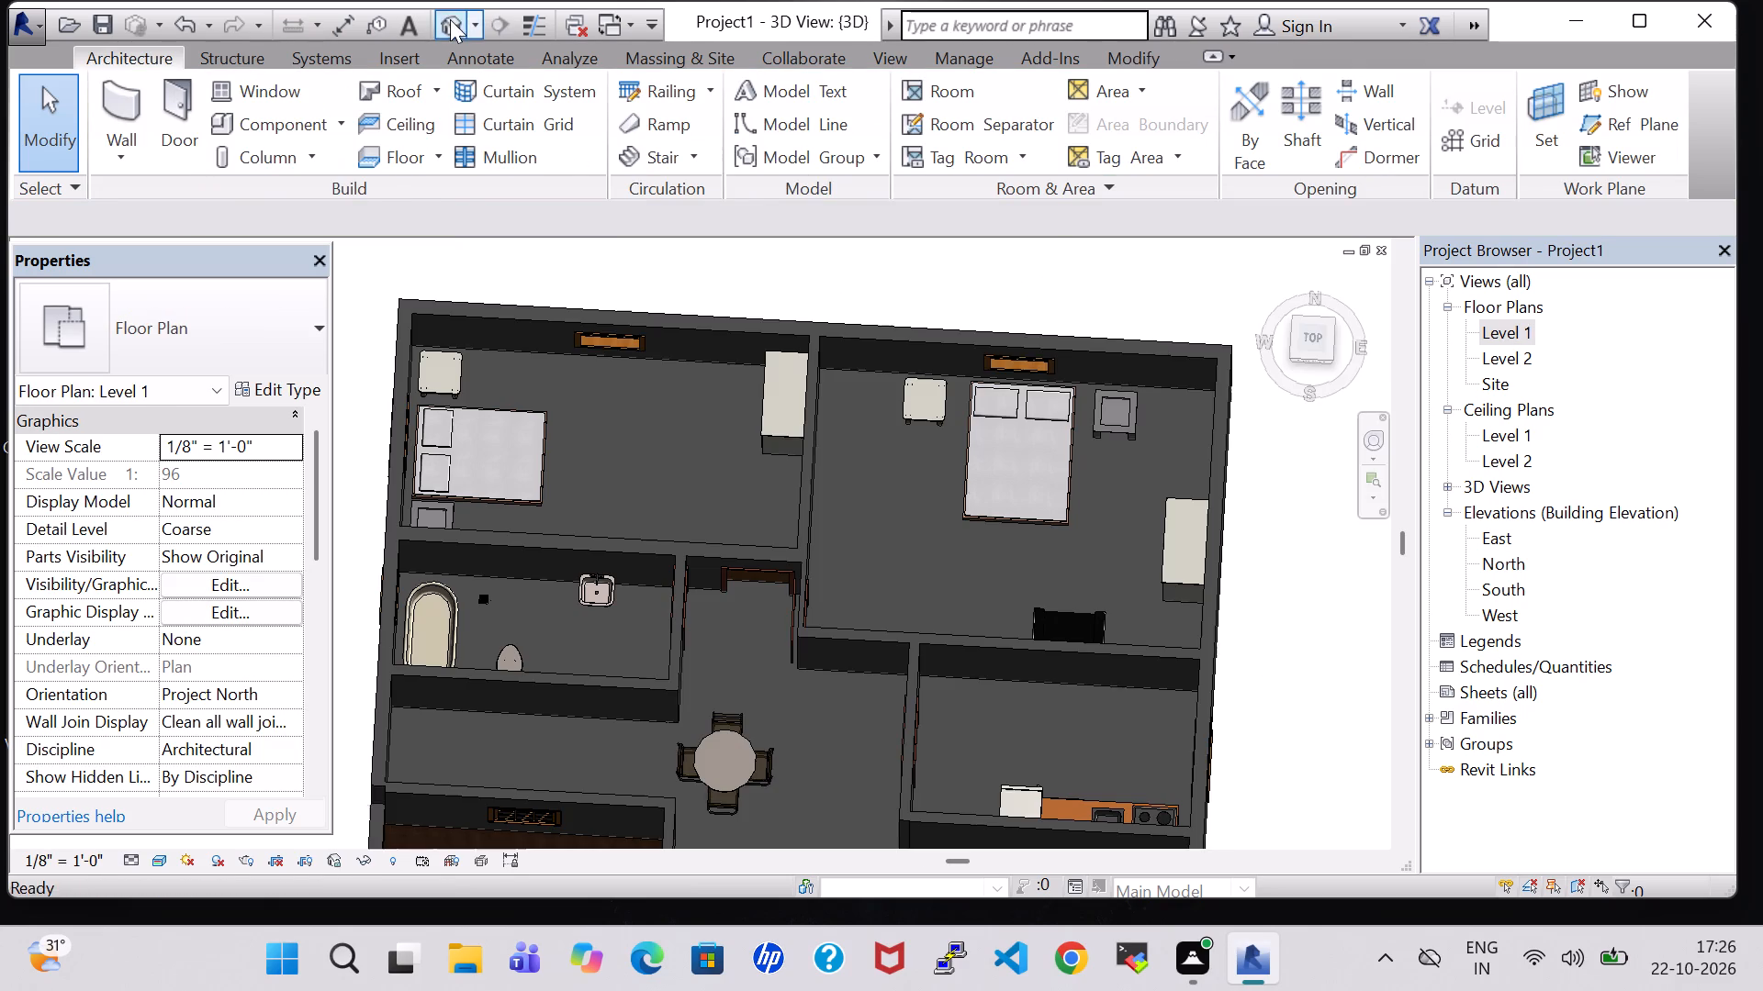
pyautogui.click(1308, 394)
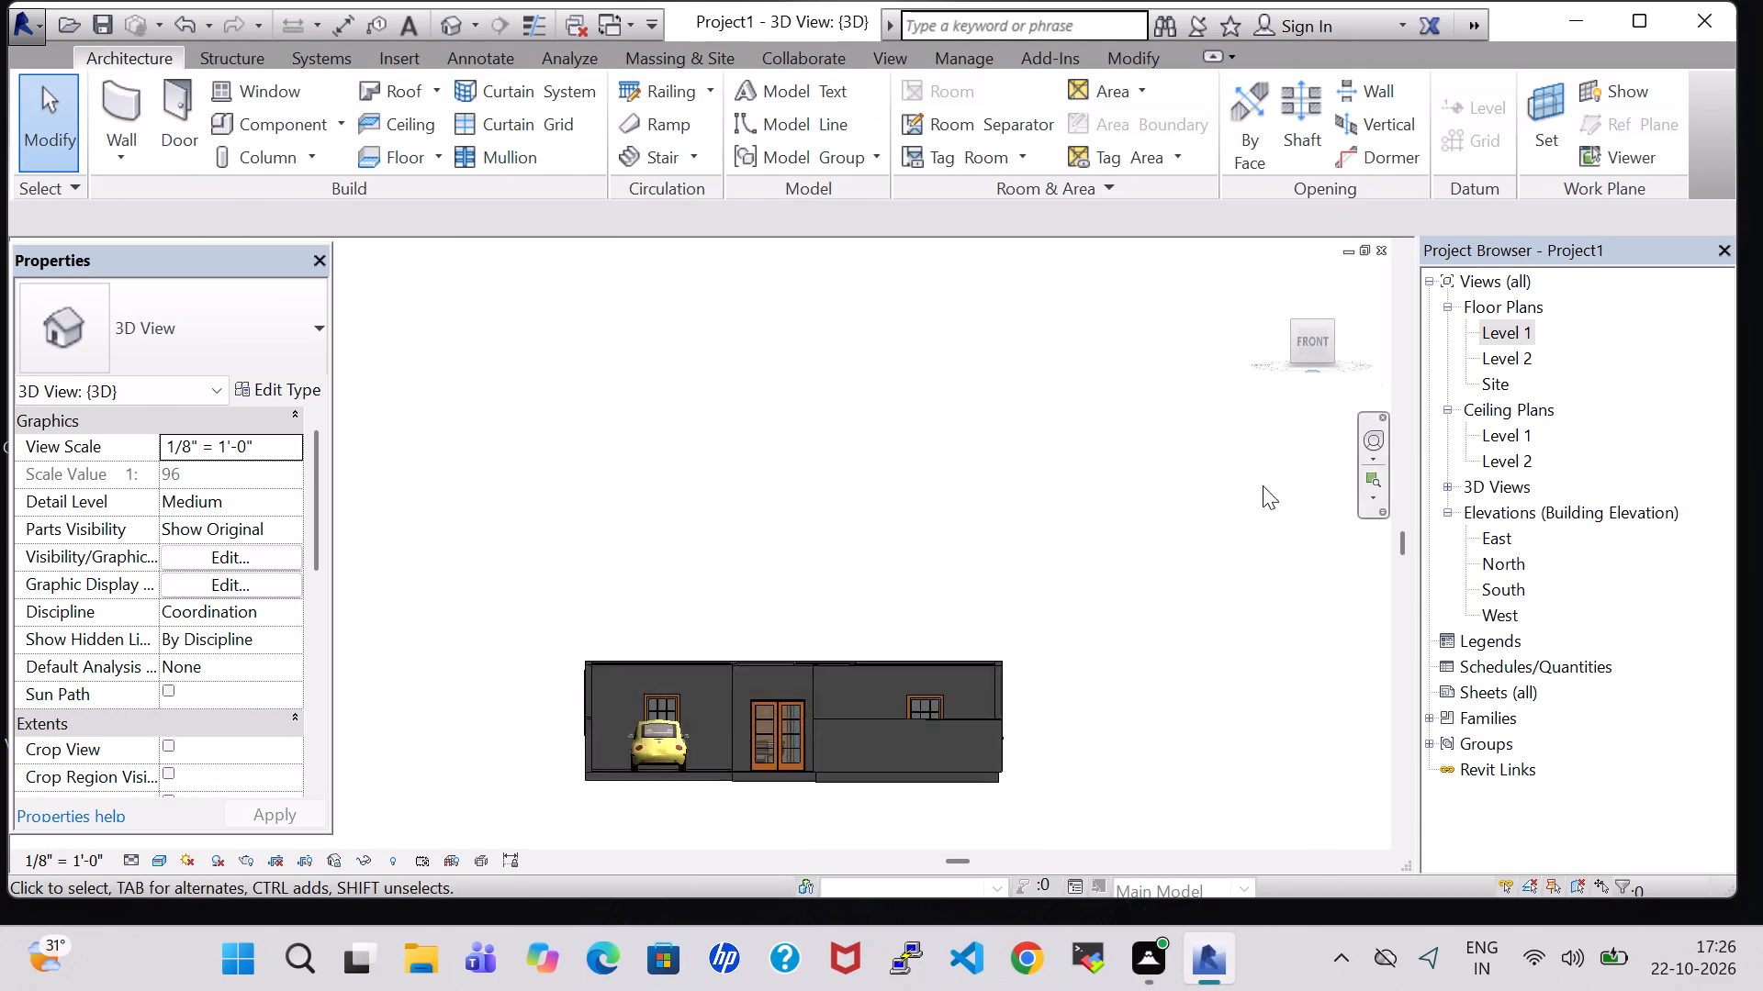
pyautogui.click(800, 540)
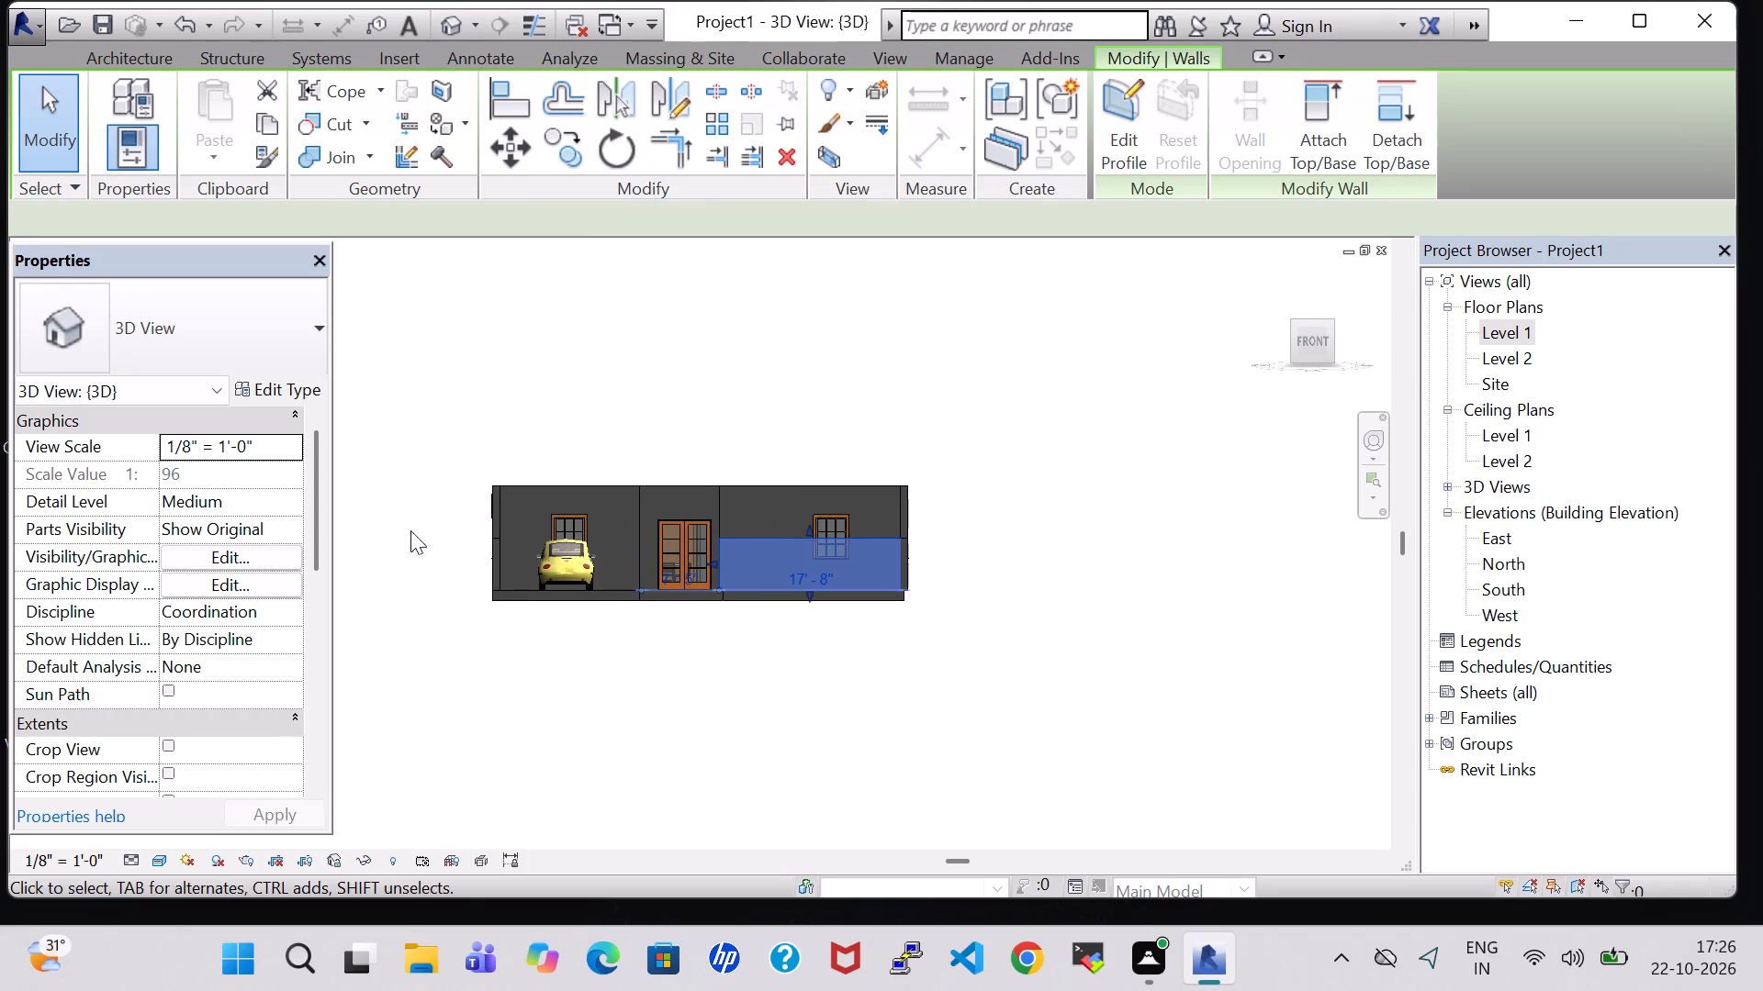
pyautogui.click(276, 387)
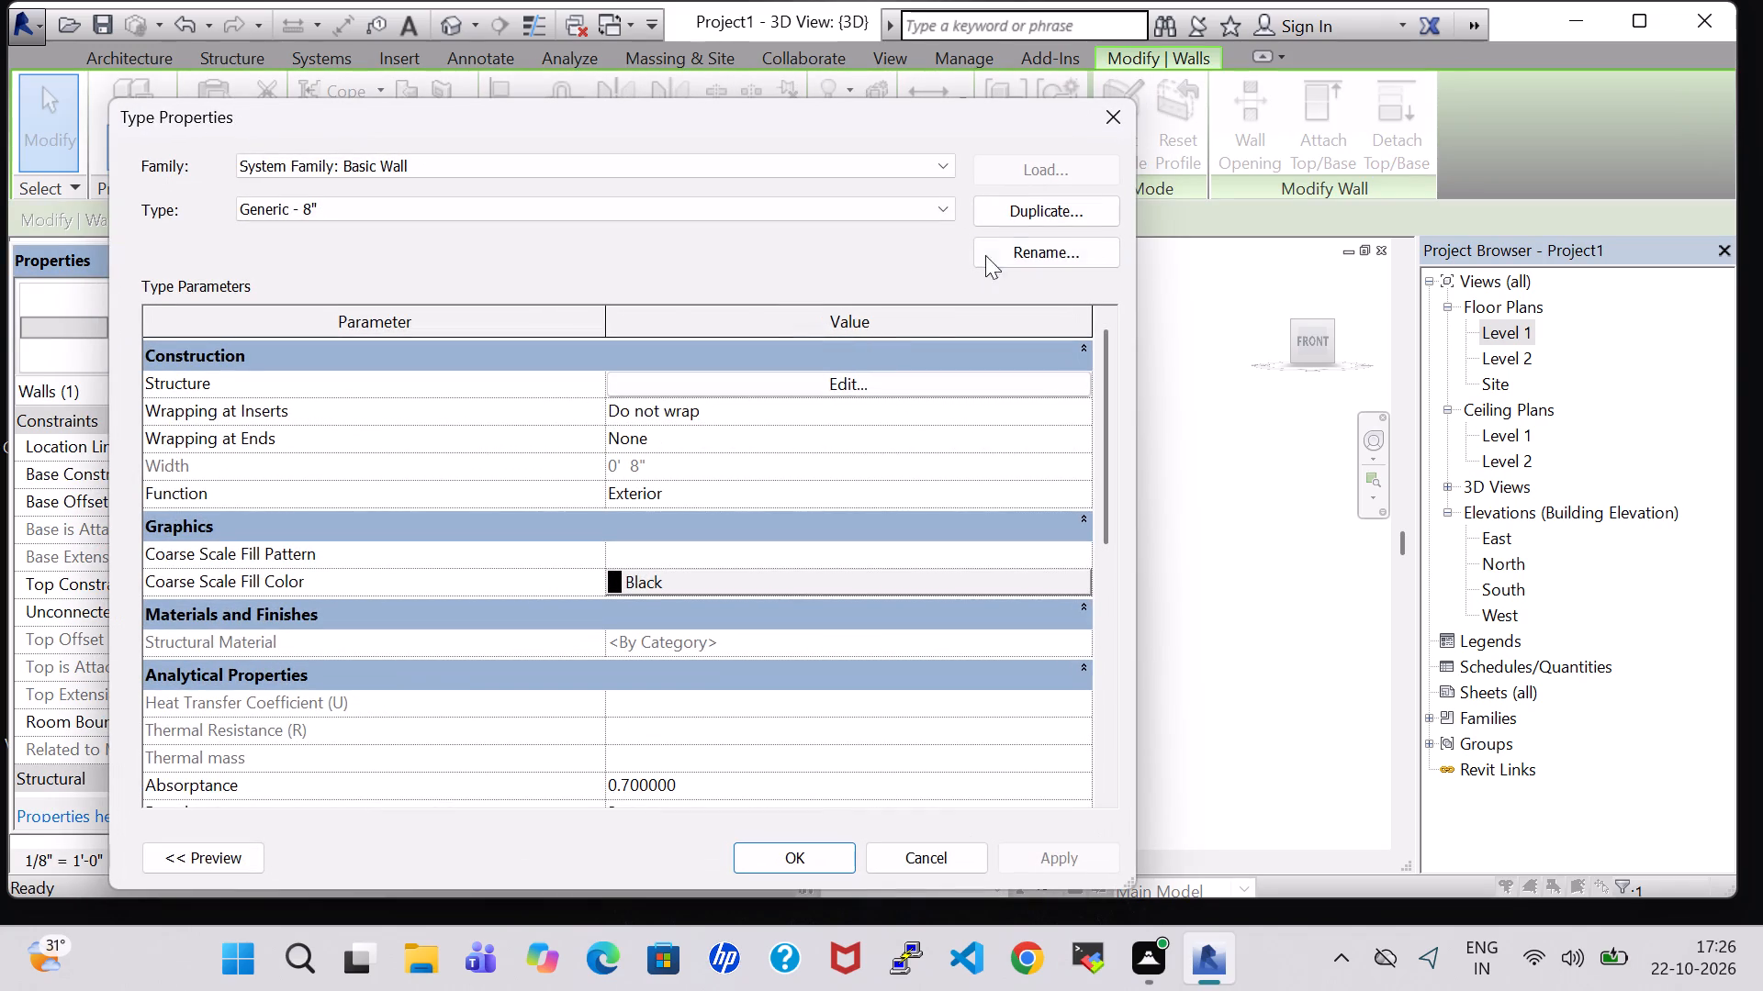
pyautogui.click(1035, 210)
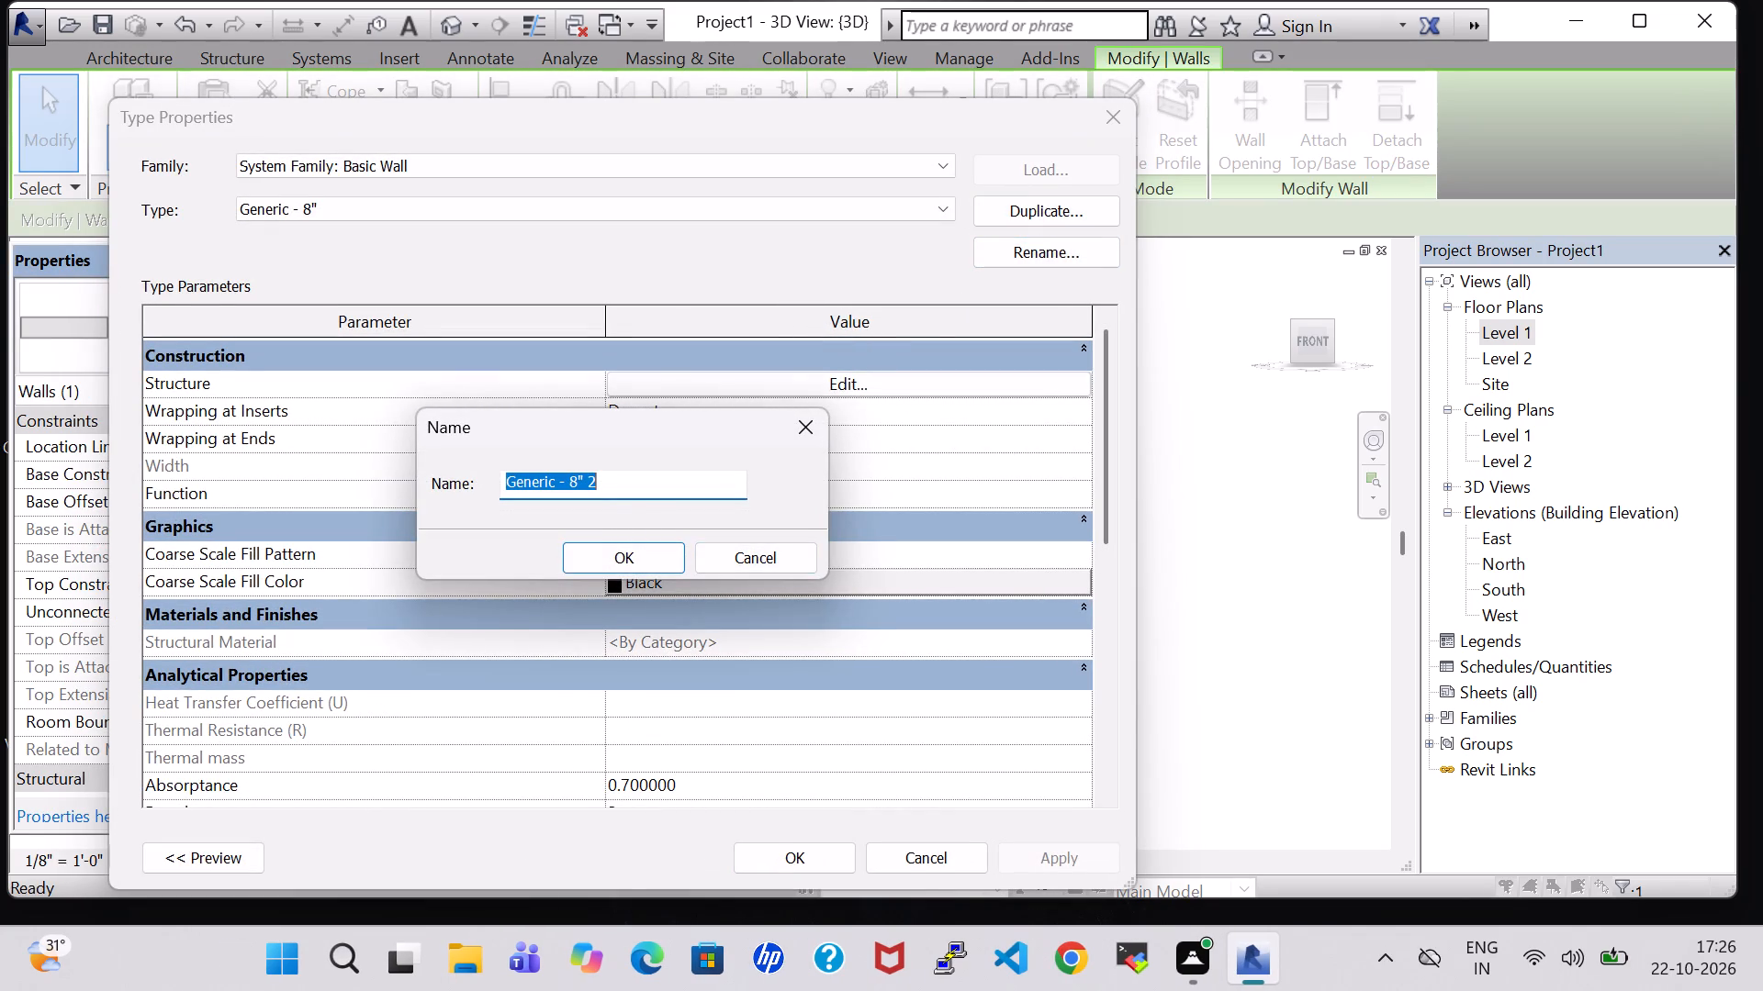
pyautogui.click(606, 484)
pyautogui.press('BackSpace')
pyautogui.press('BackSpace')
pyautogui.press('BackSpace')
pyautogui.press('BackSpace')
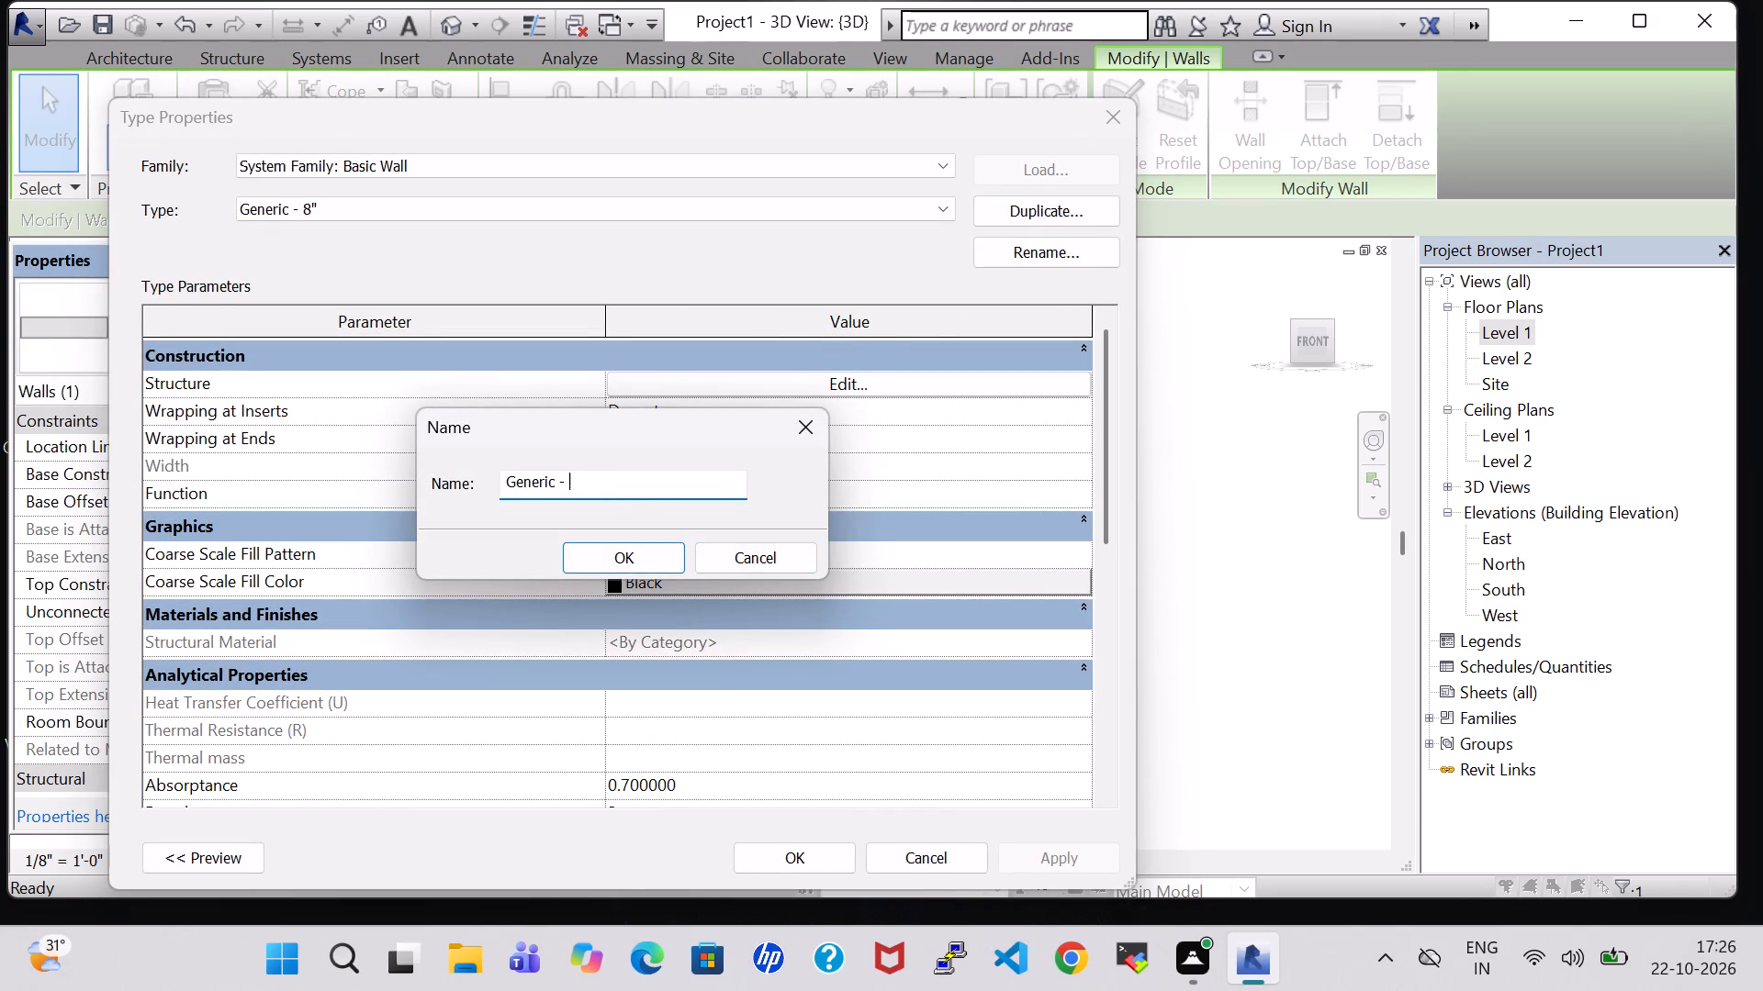
pyautogui.press('5')
pyautogui.press(';')
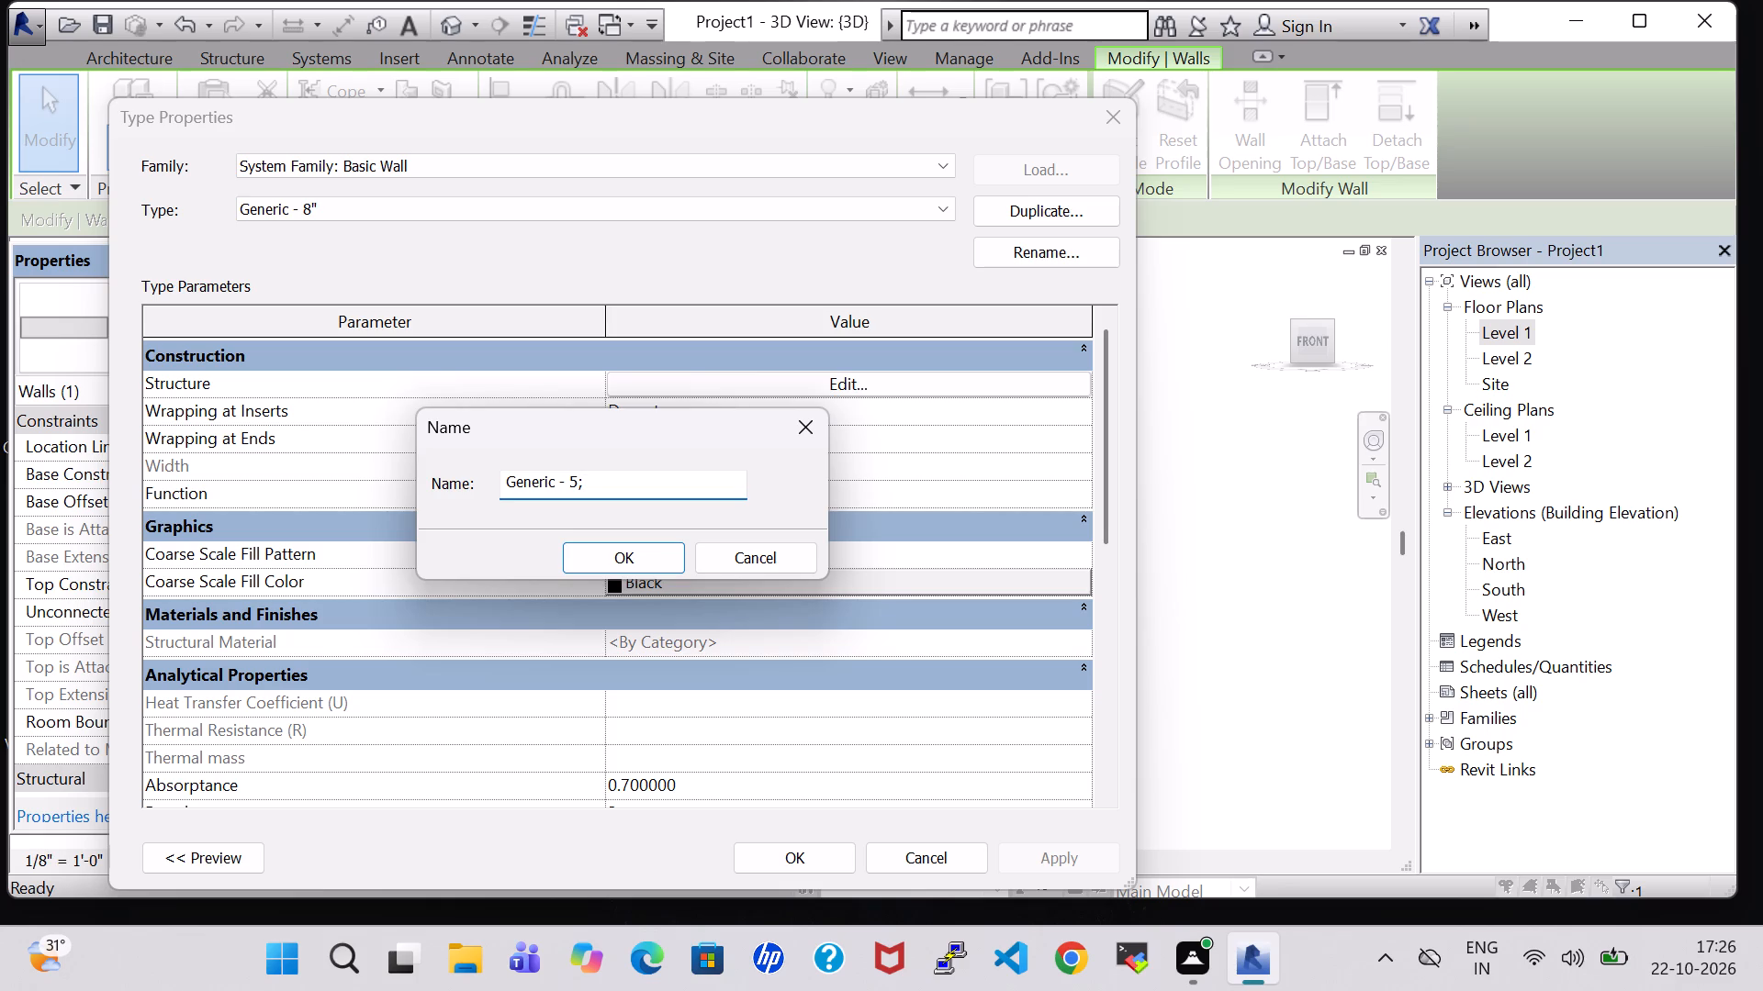
pyautogui.press('BackSpace')
pyautogui.press("'")
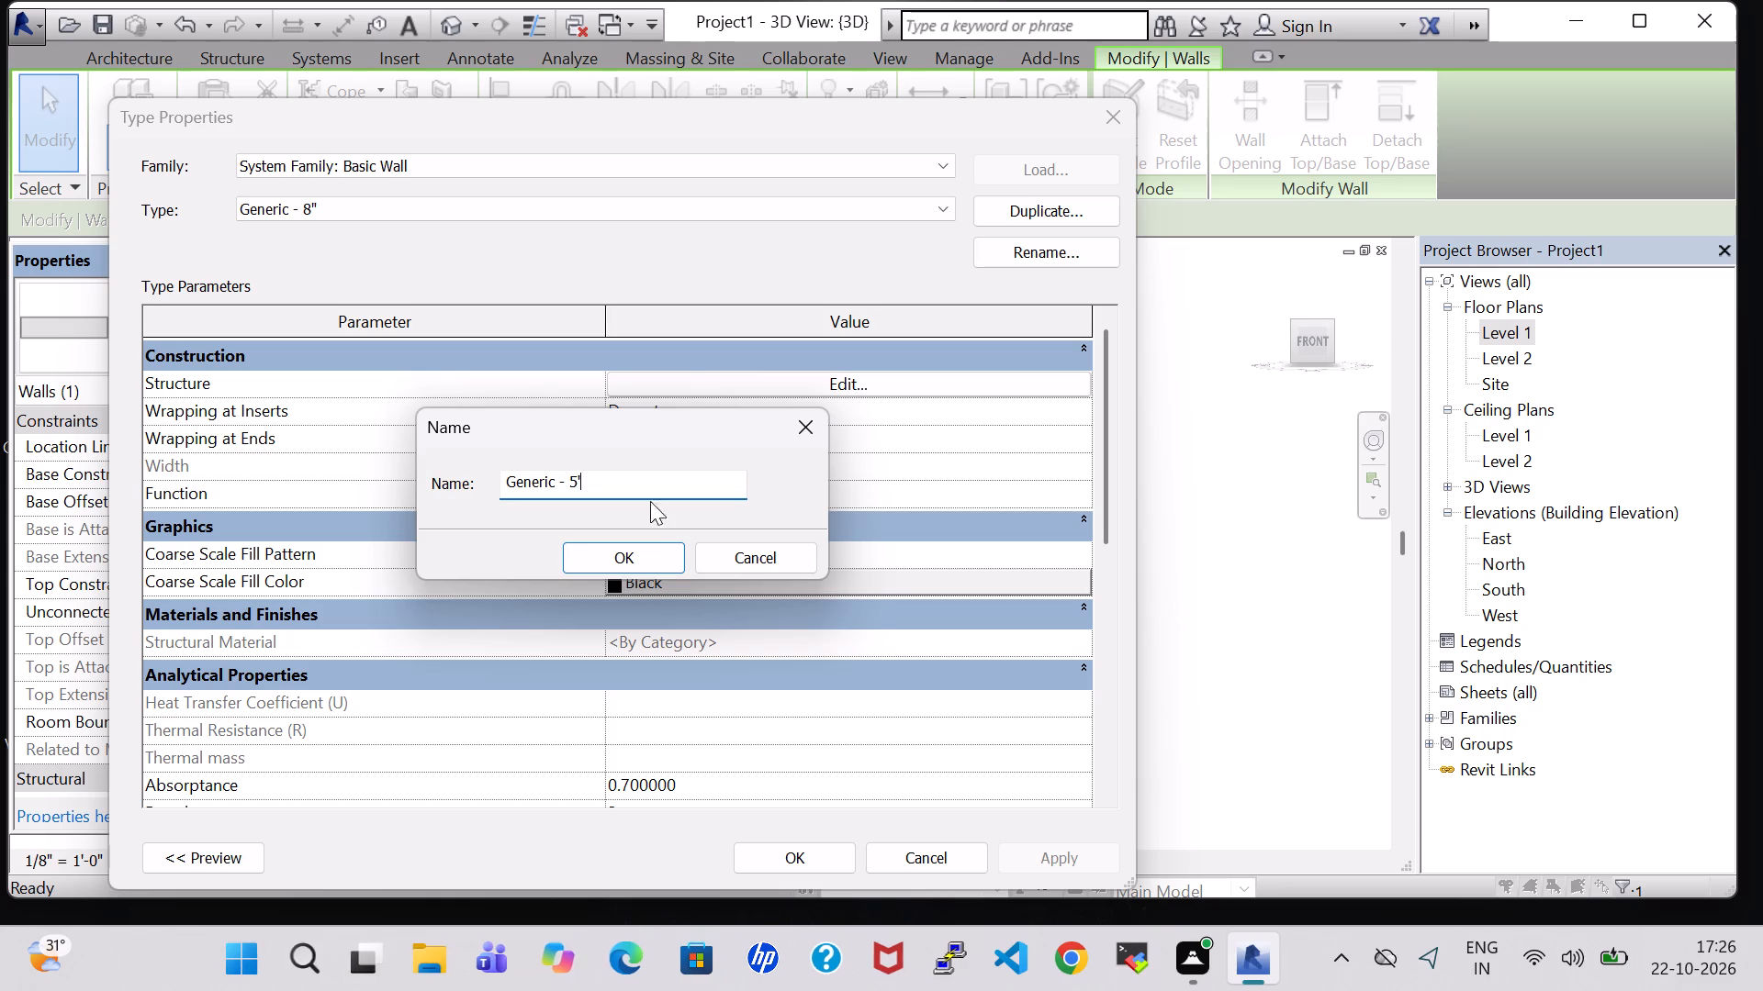
pyautogui.click(633, 560)
# Set the structure layer material of the Generic - 5' wall type to Birch and accept the type changes.
pyautogui.click(821, 378)
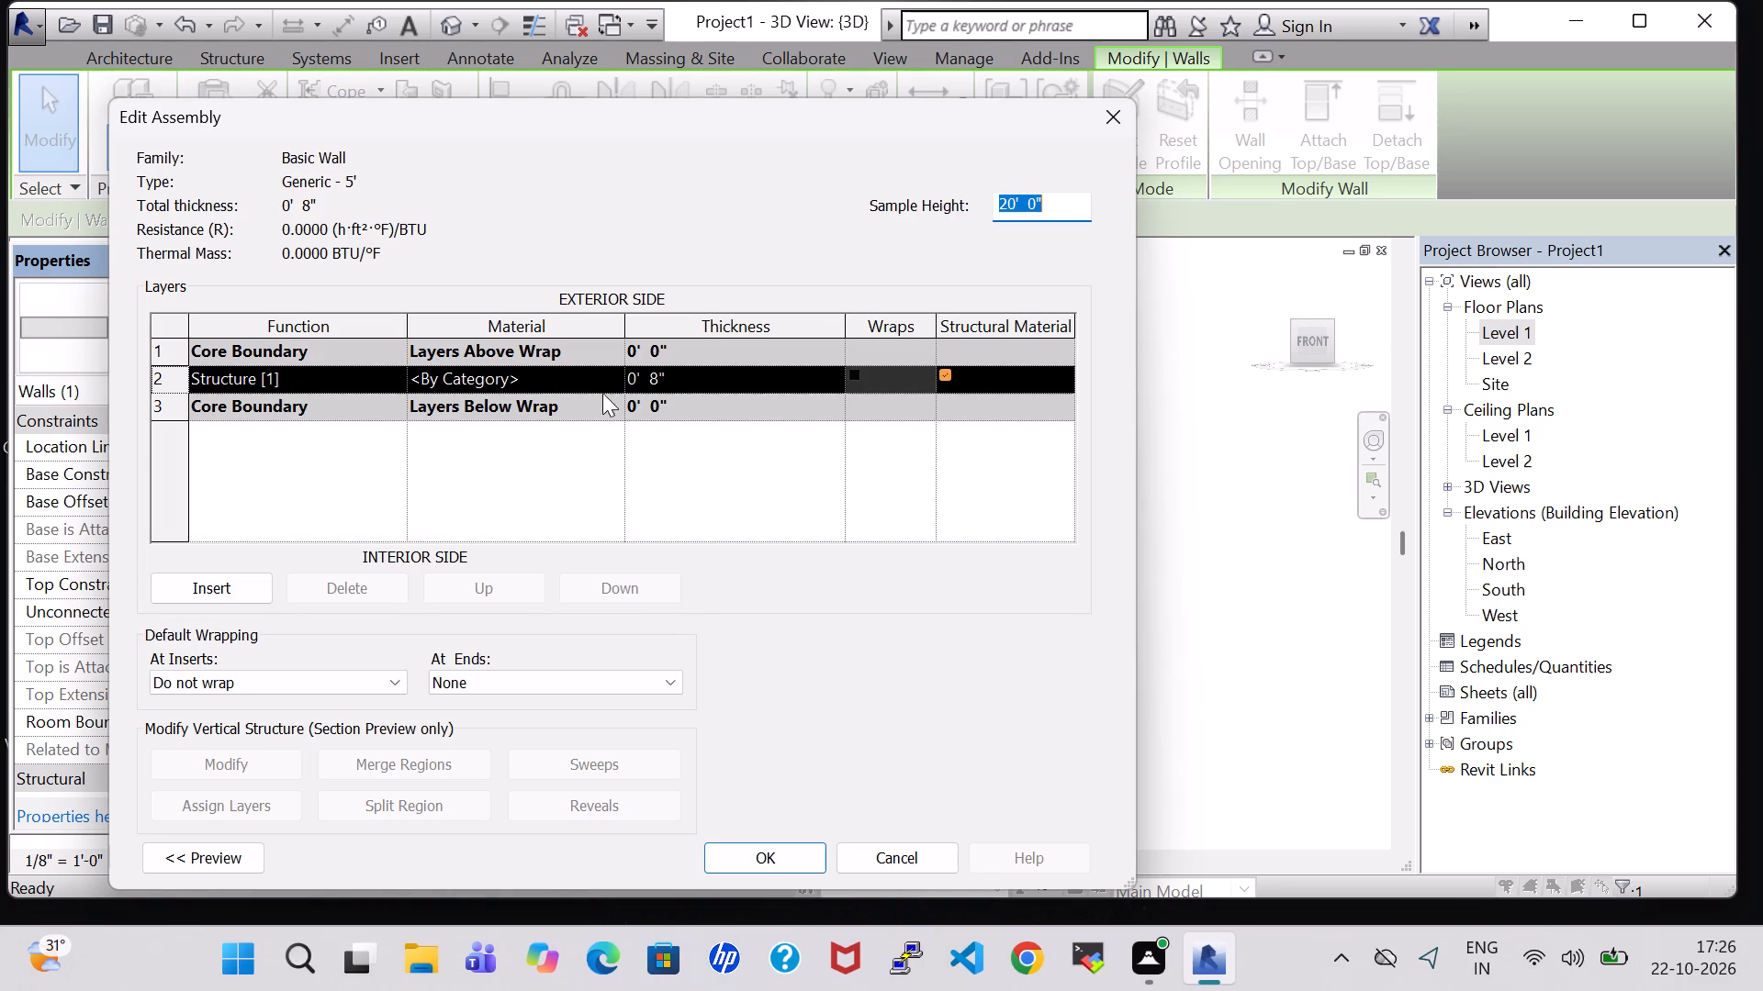
pyautogui.click(616, 374)
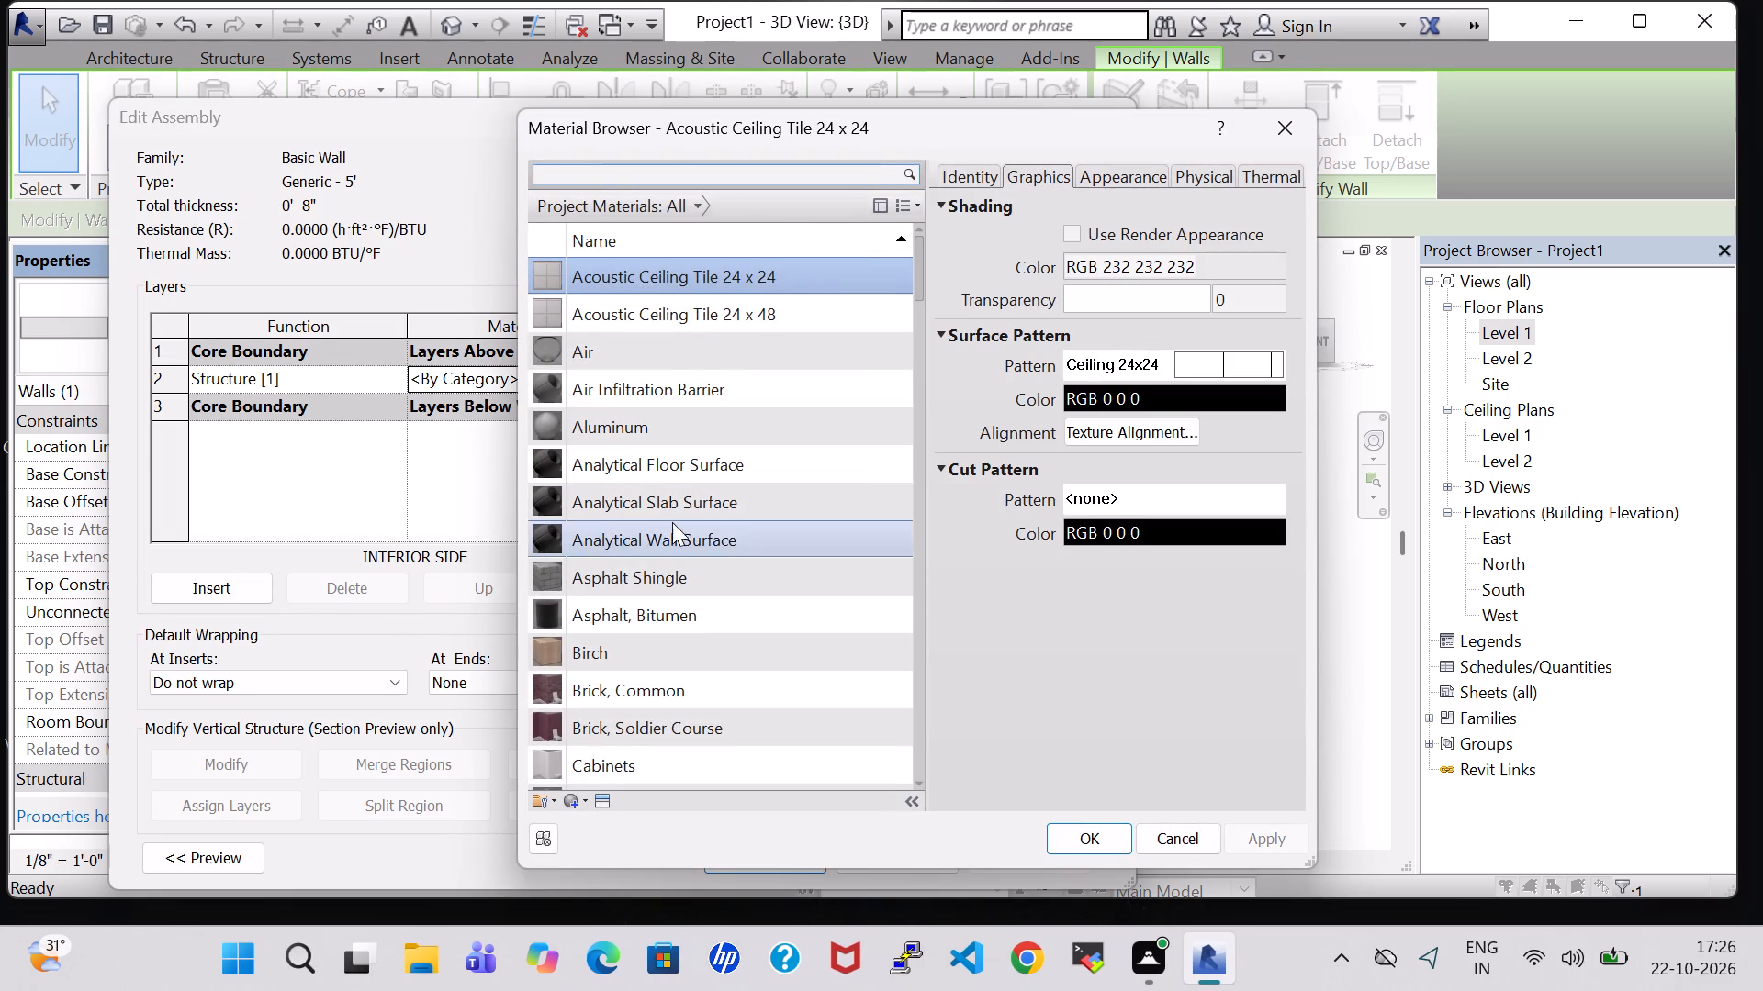
pyautogui.click(642, 644)
pyautogui.click(1105, 830)
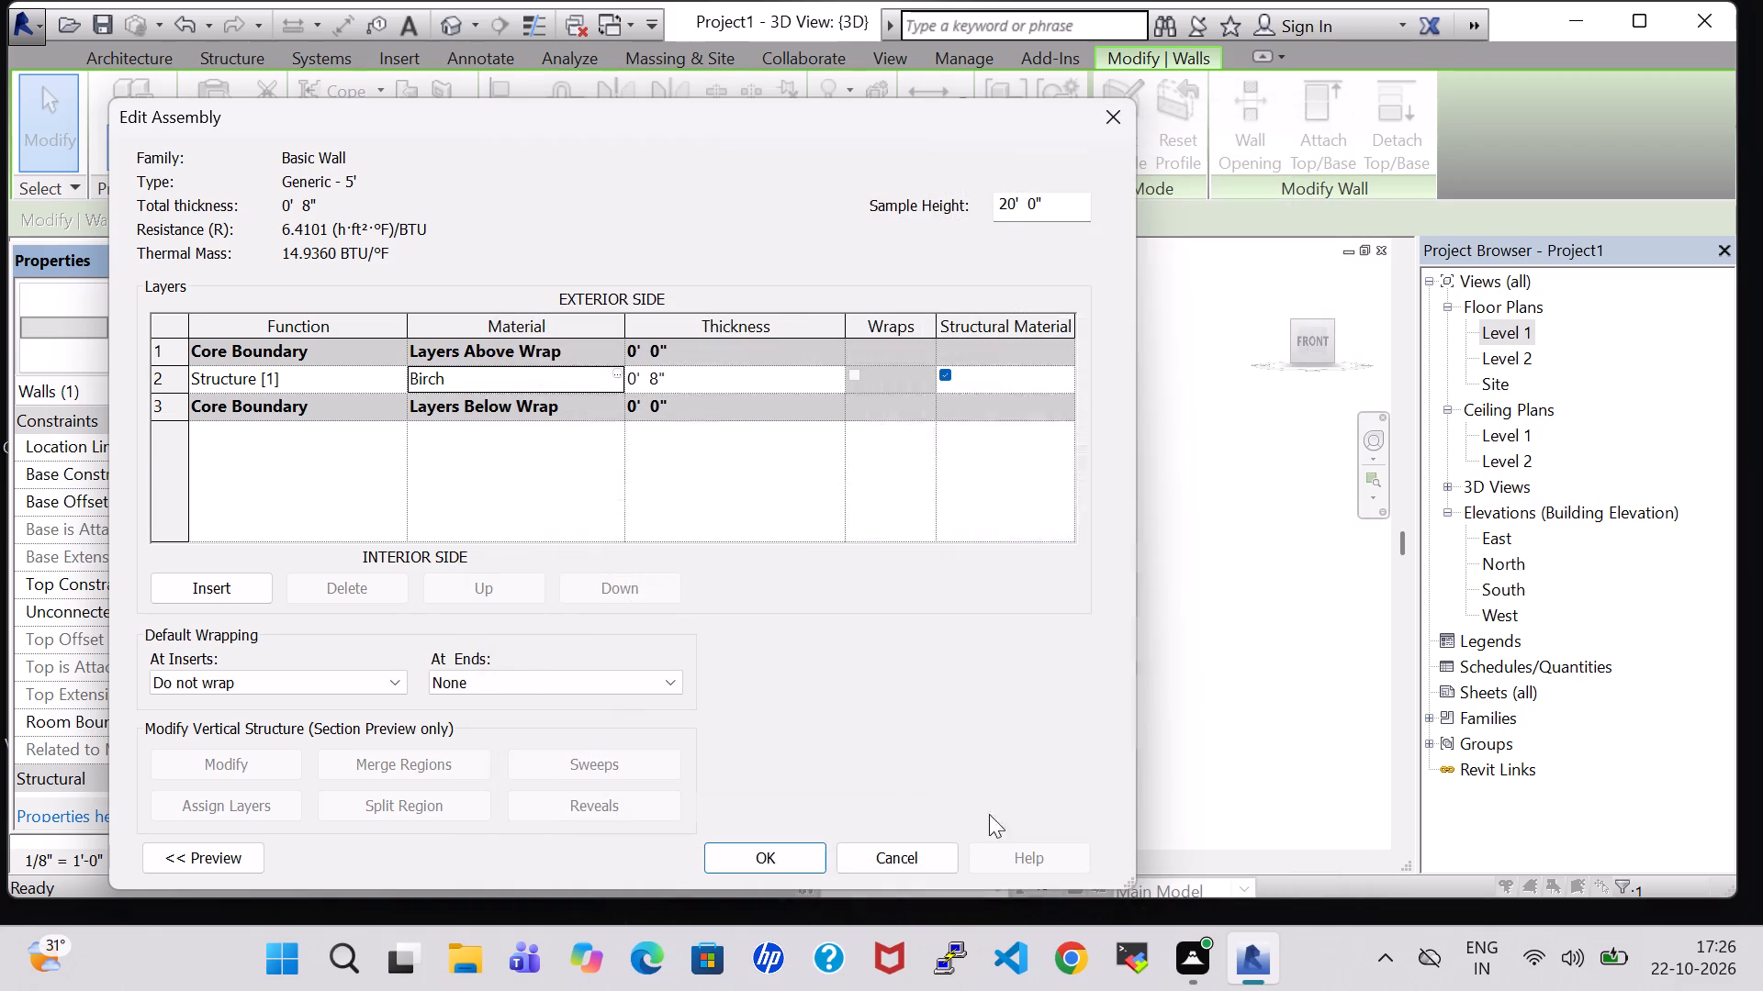
pyautogui.click(785, 845)
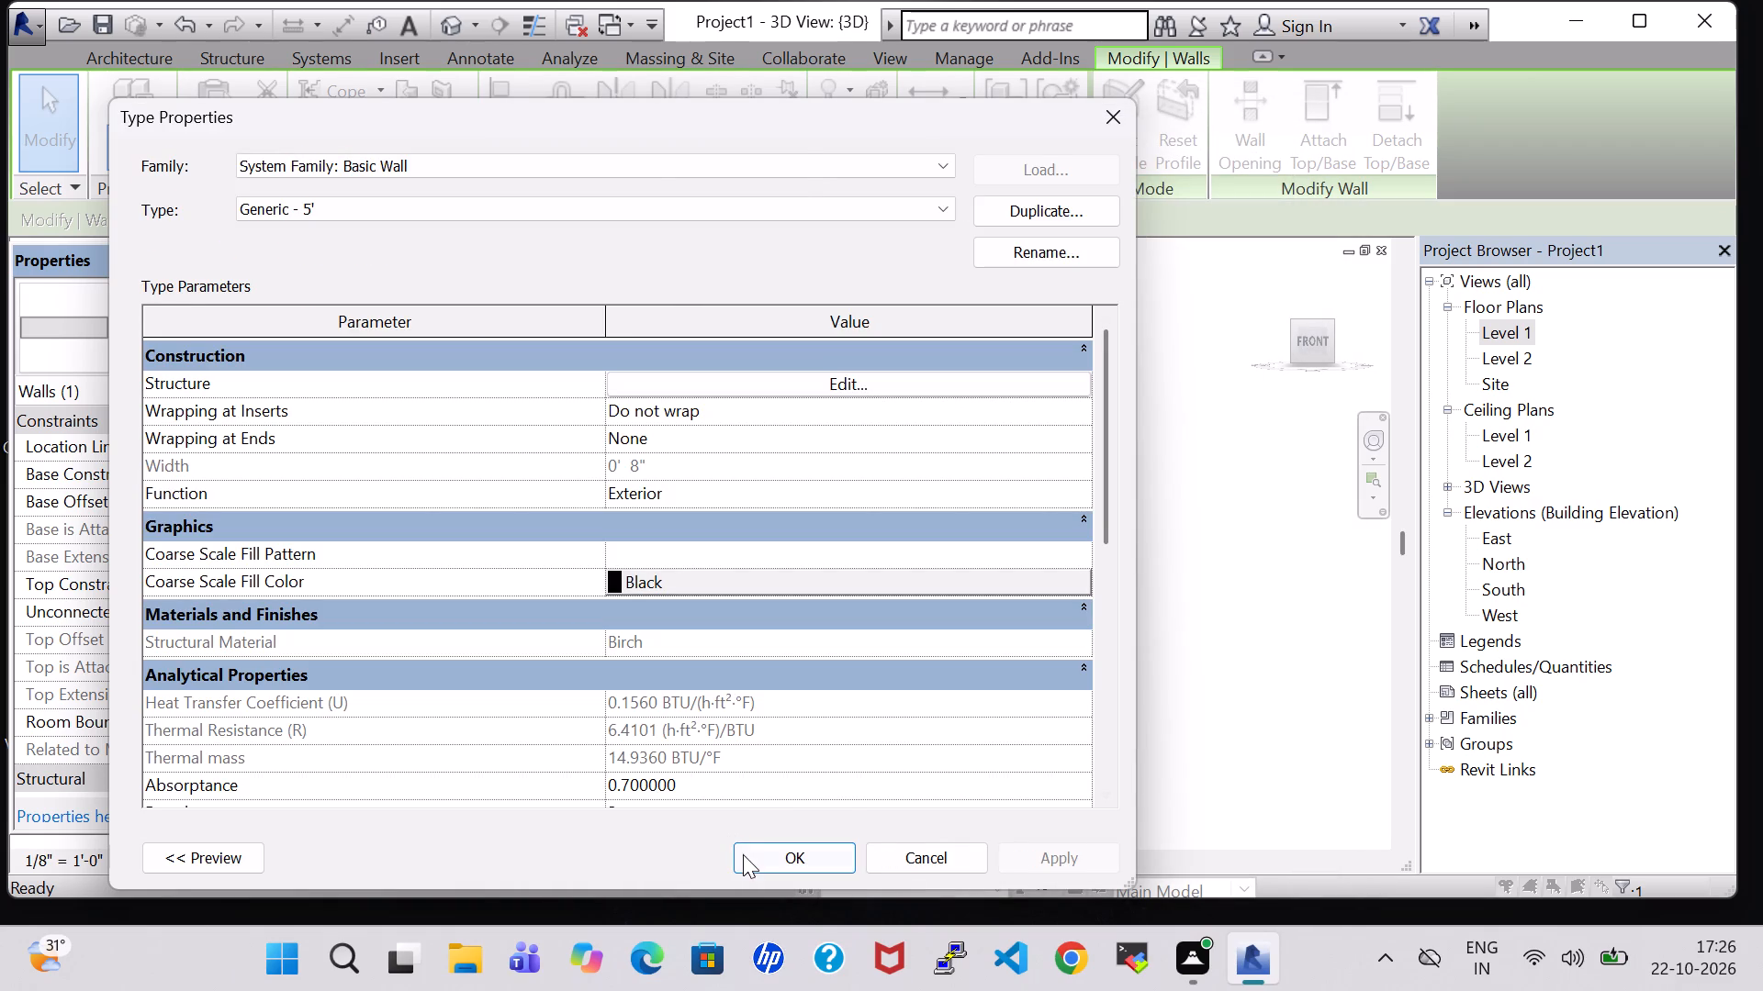
pyautogui.click(743, 854)
pyautogui.click(1006, 587)
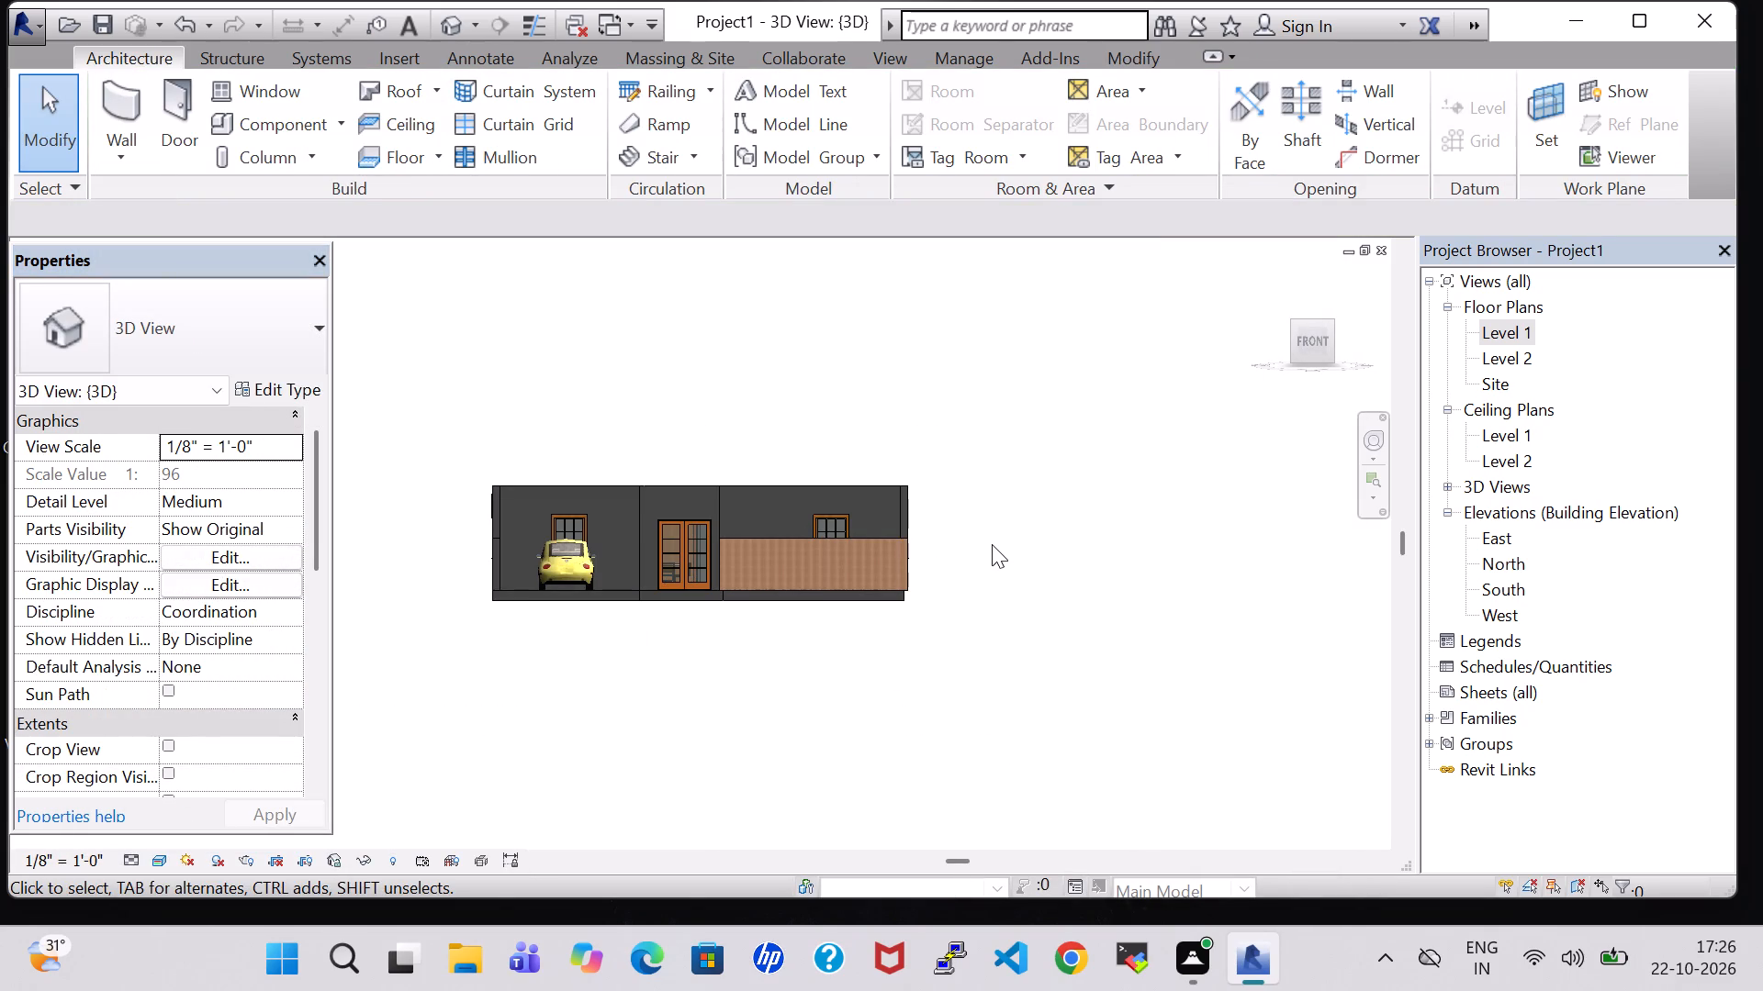
# Change the low side wall of the Balcony and the low outer wall beside the car to the Generic - 5' type.
pyautogui.keyDown('shift'); pyautogui.moveTo(998, 517); pyautogui.dragTo(939, 674, button='middle'); pyautogui.keyUp('shift')
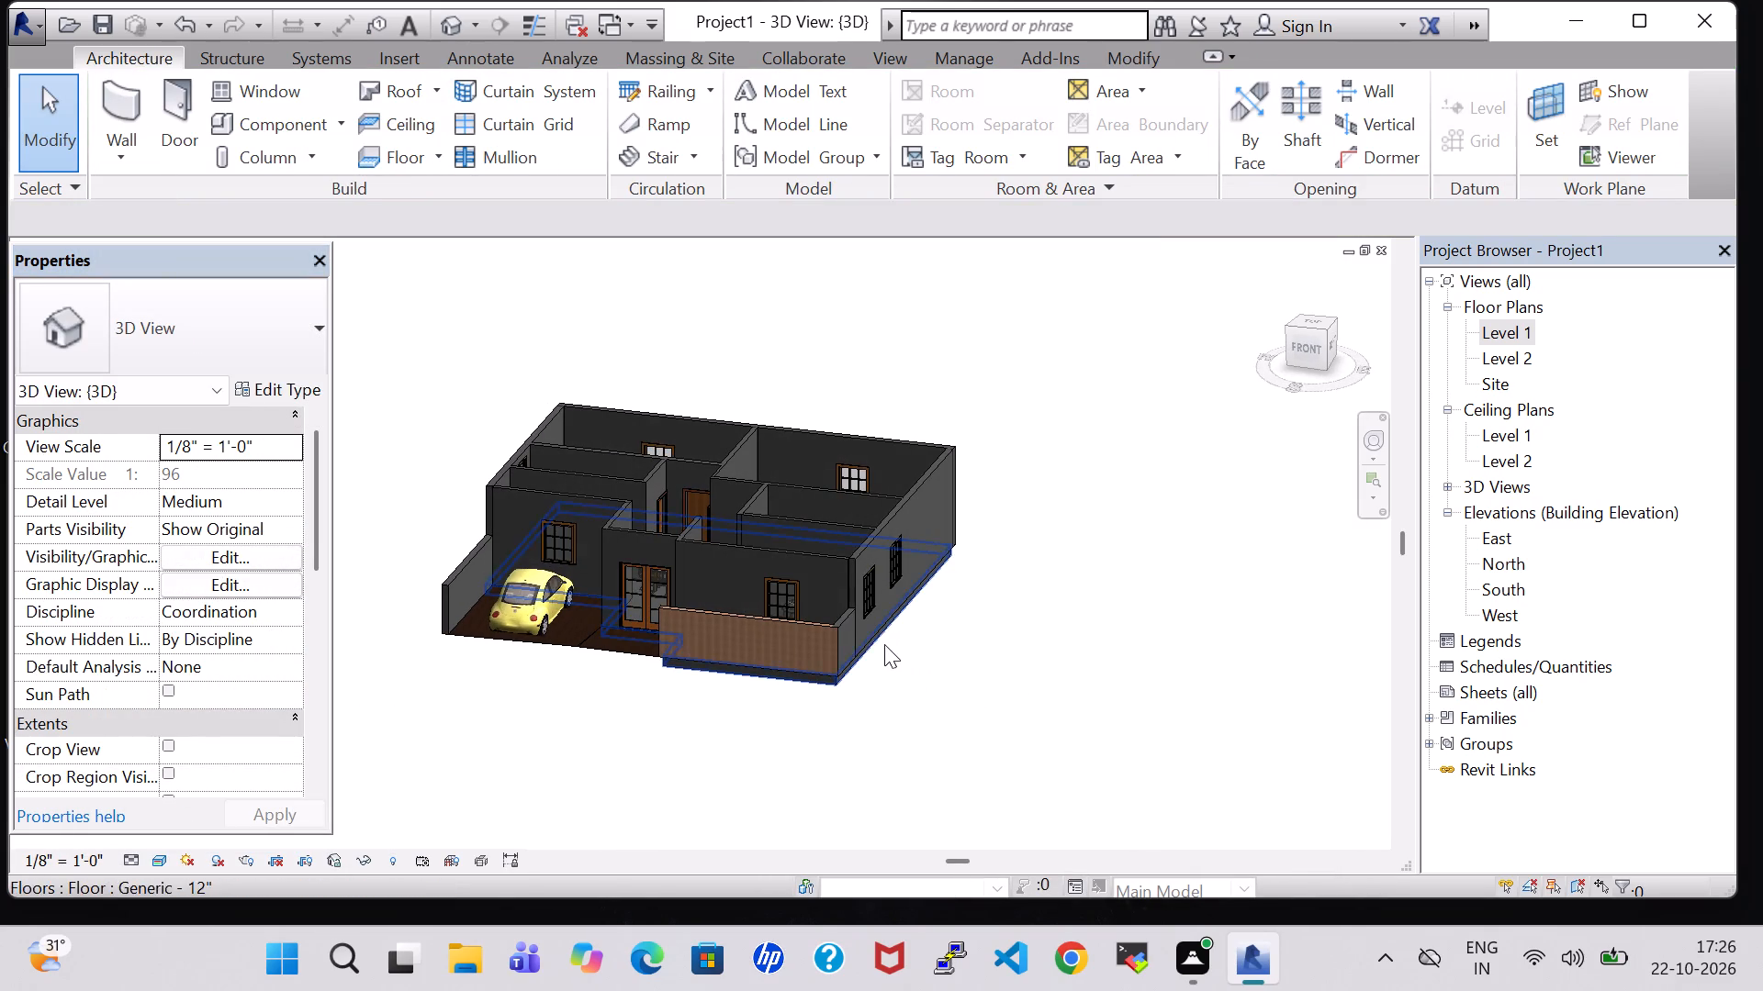
pyautogui.click(842, 620)
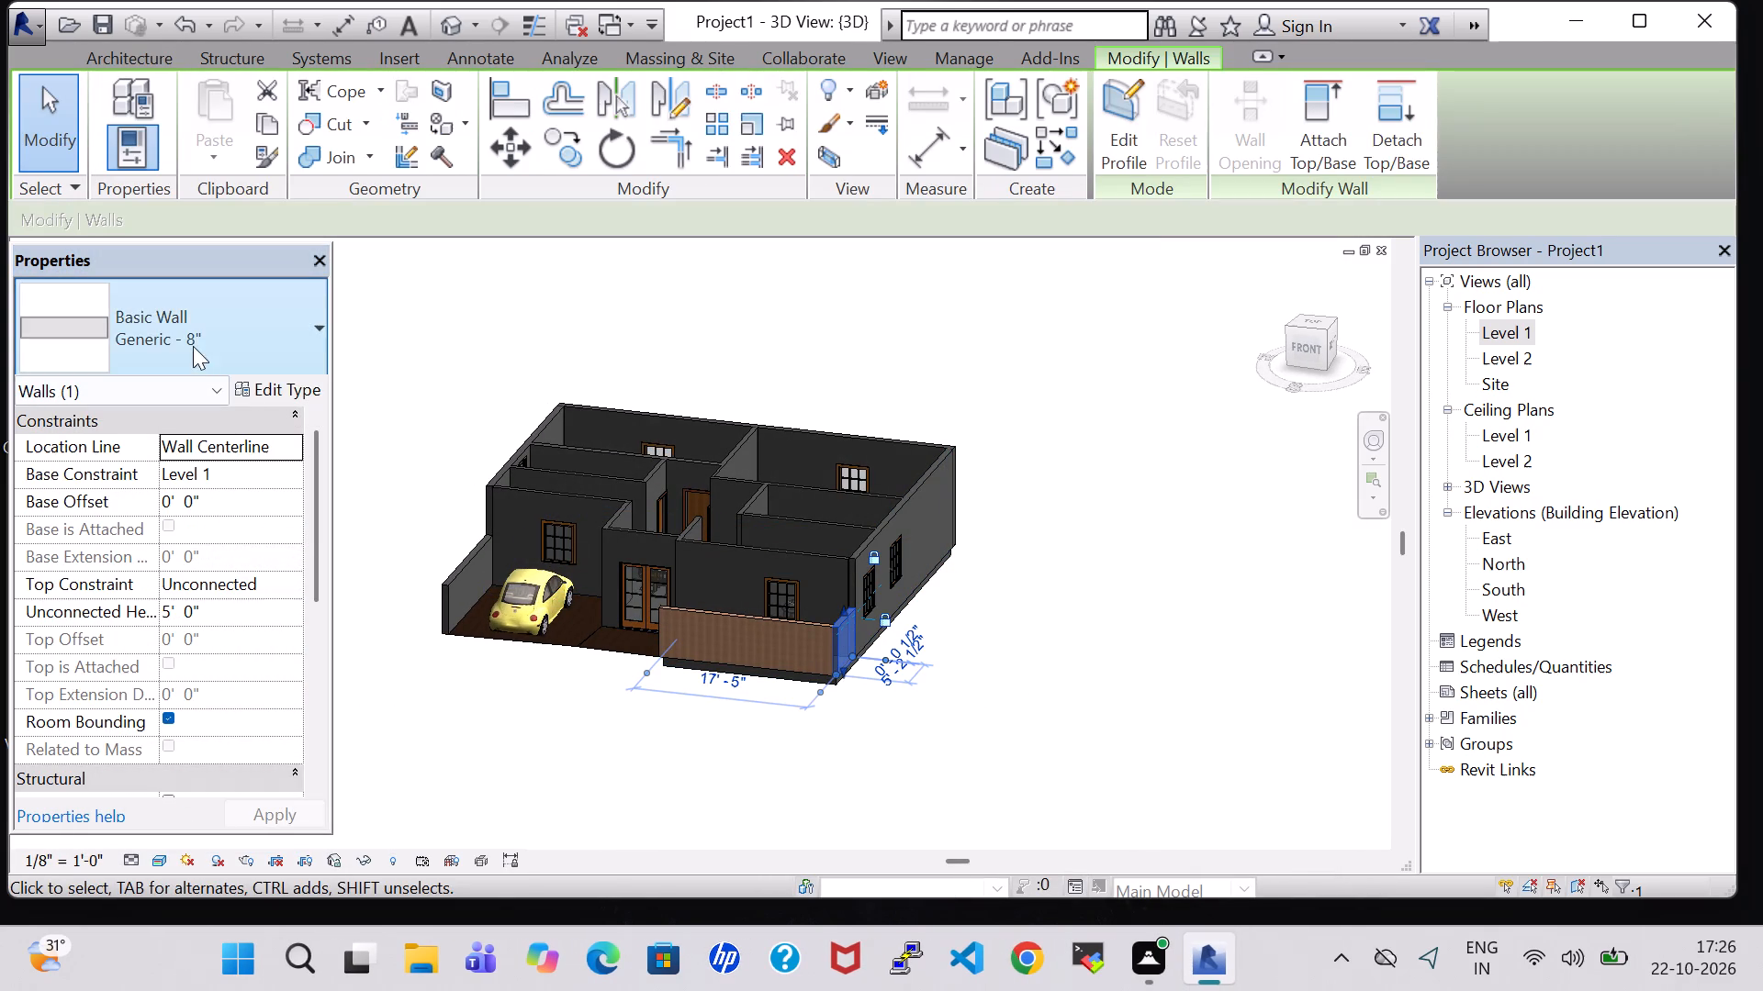
pyautogui.click(193, 342)
pyautogui.click(205, 901)
pyautogui.click(1117, 641)
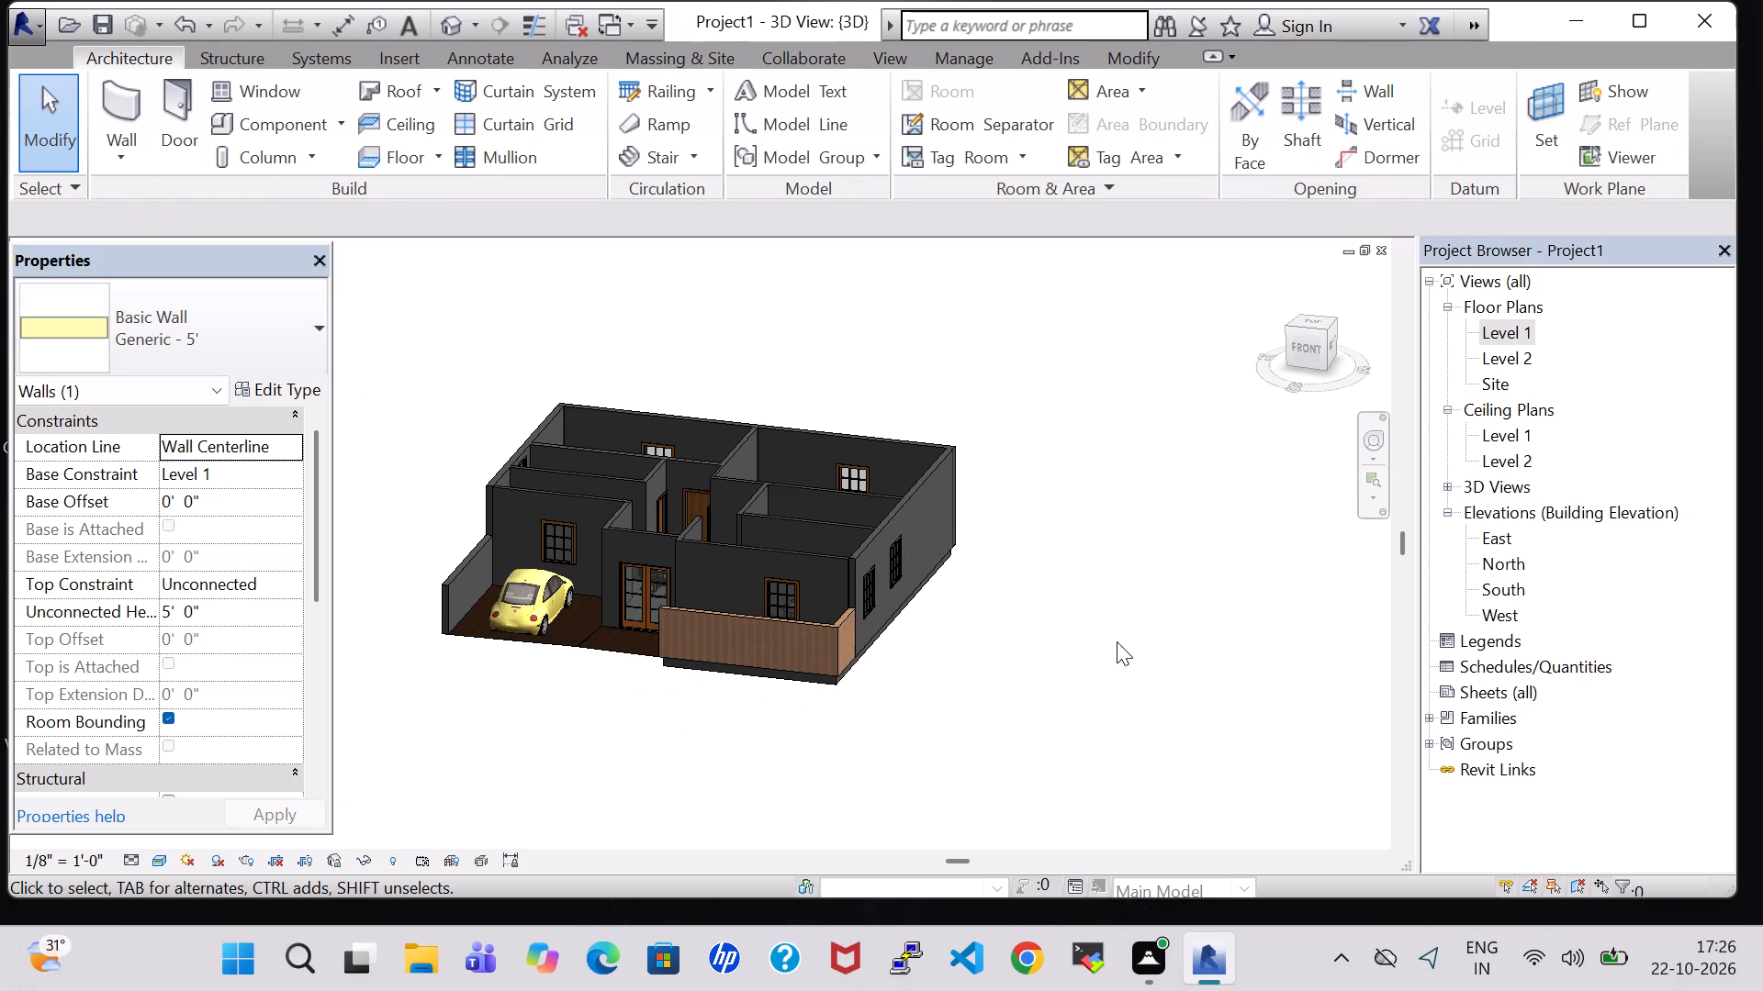
pyautogui.click(445, 576)
pyautogui.click(195, 322)
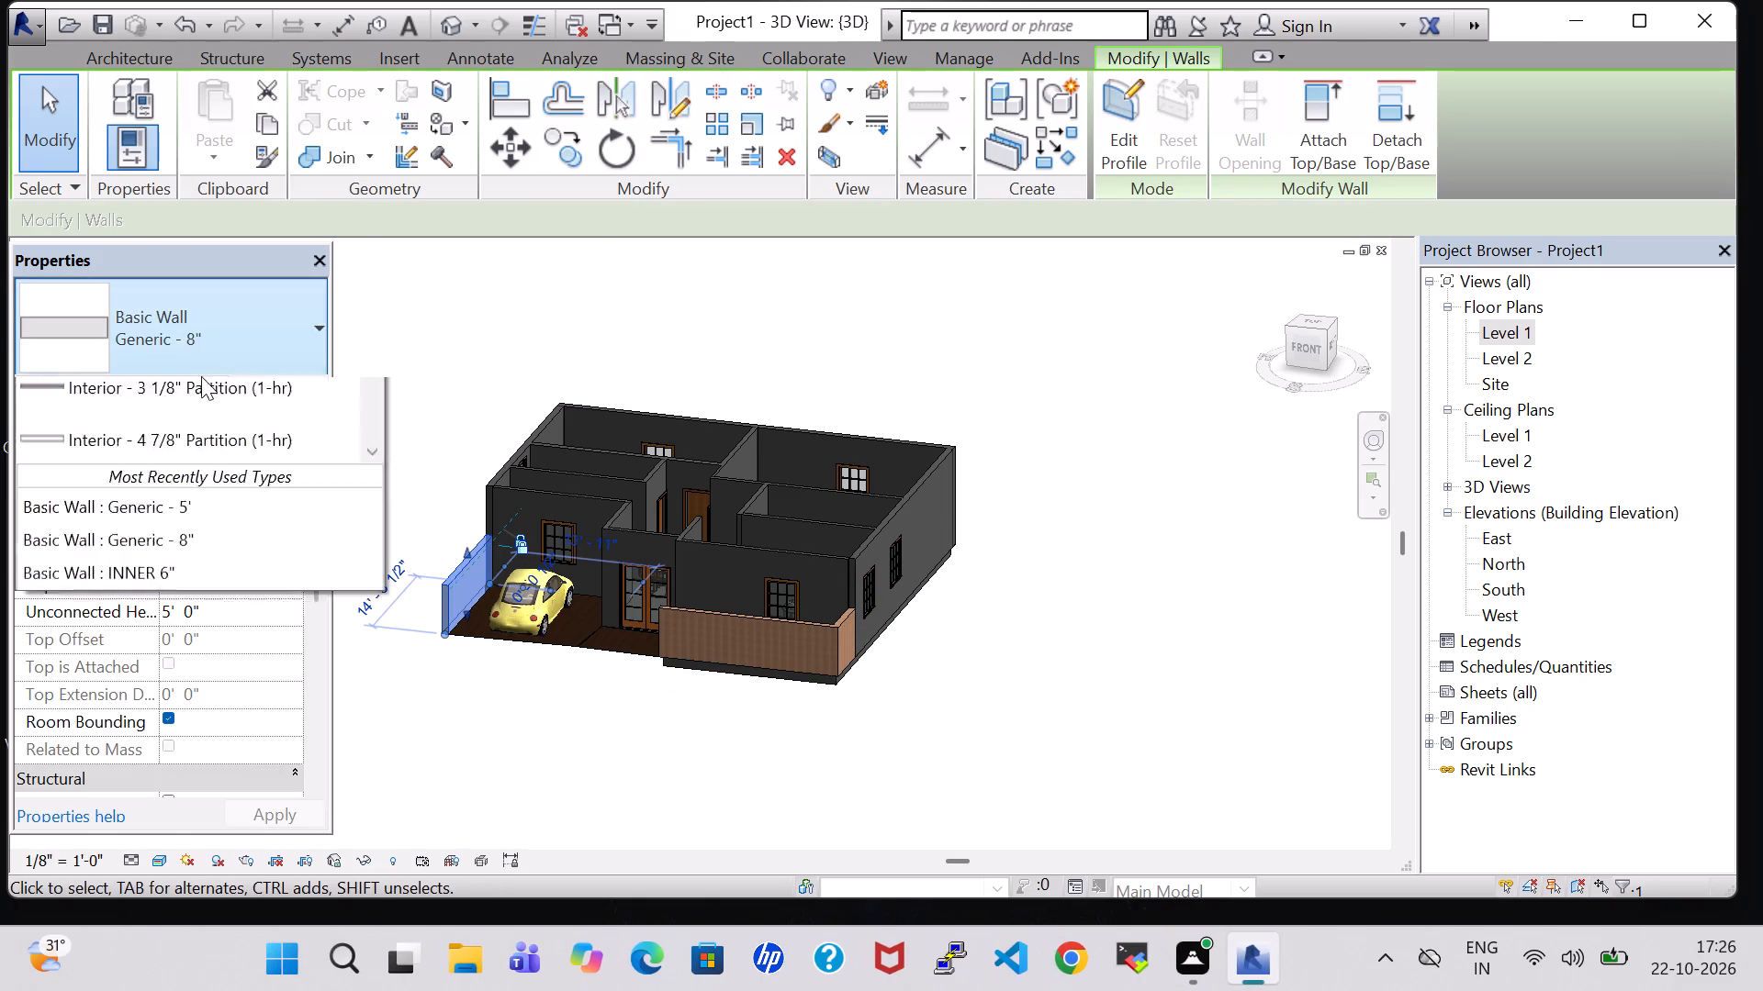
pyautogui.click(186, 907)
pyautogui.click(1129, 607)
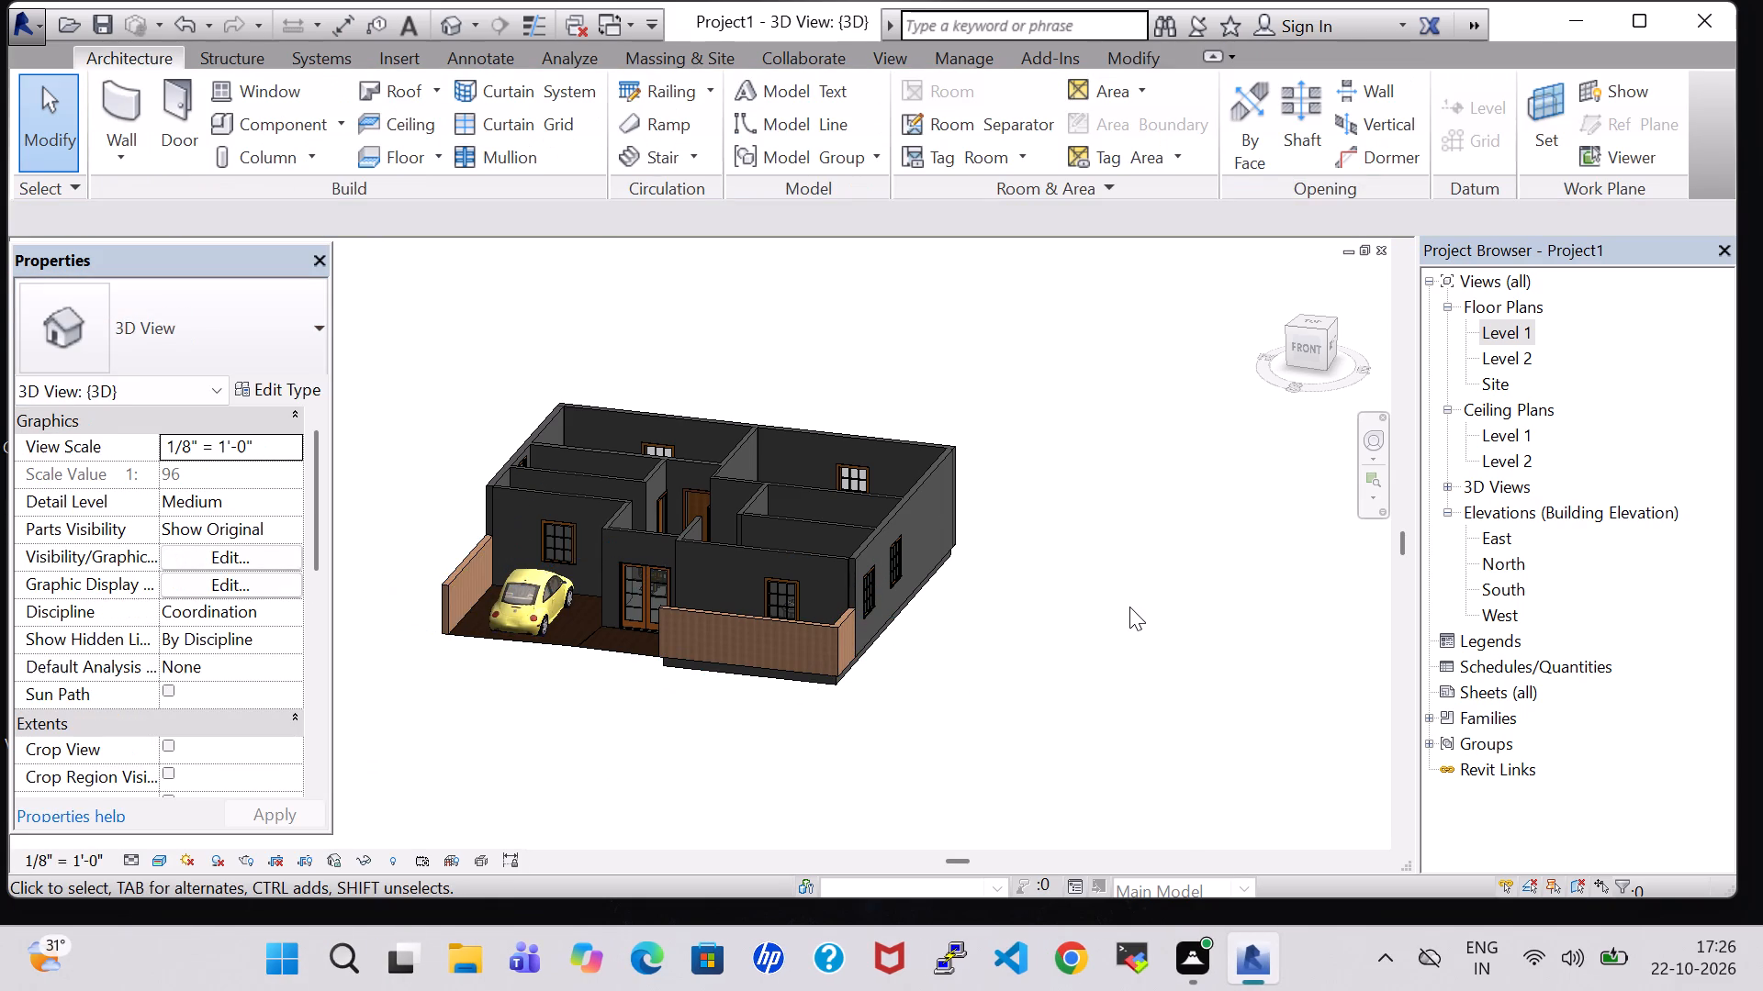
# Set the structure layer material of the INNER 6" wall type to Brick, Common.
pyautogui.keyDown('shift'); pyautogui.moveTo(1059, 640); pyautogui.dragTo(1067, 642, button='middle'); pyautogui.keyUp('shift')
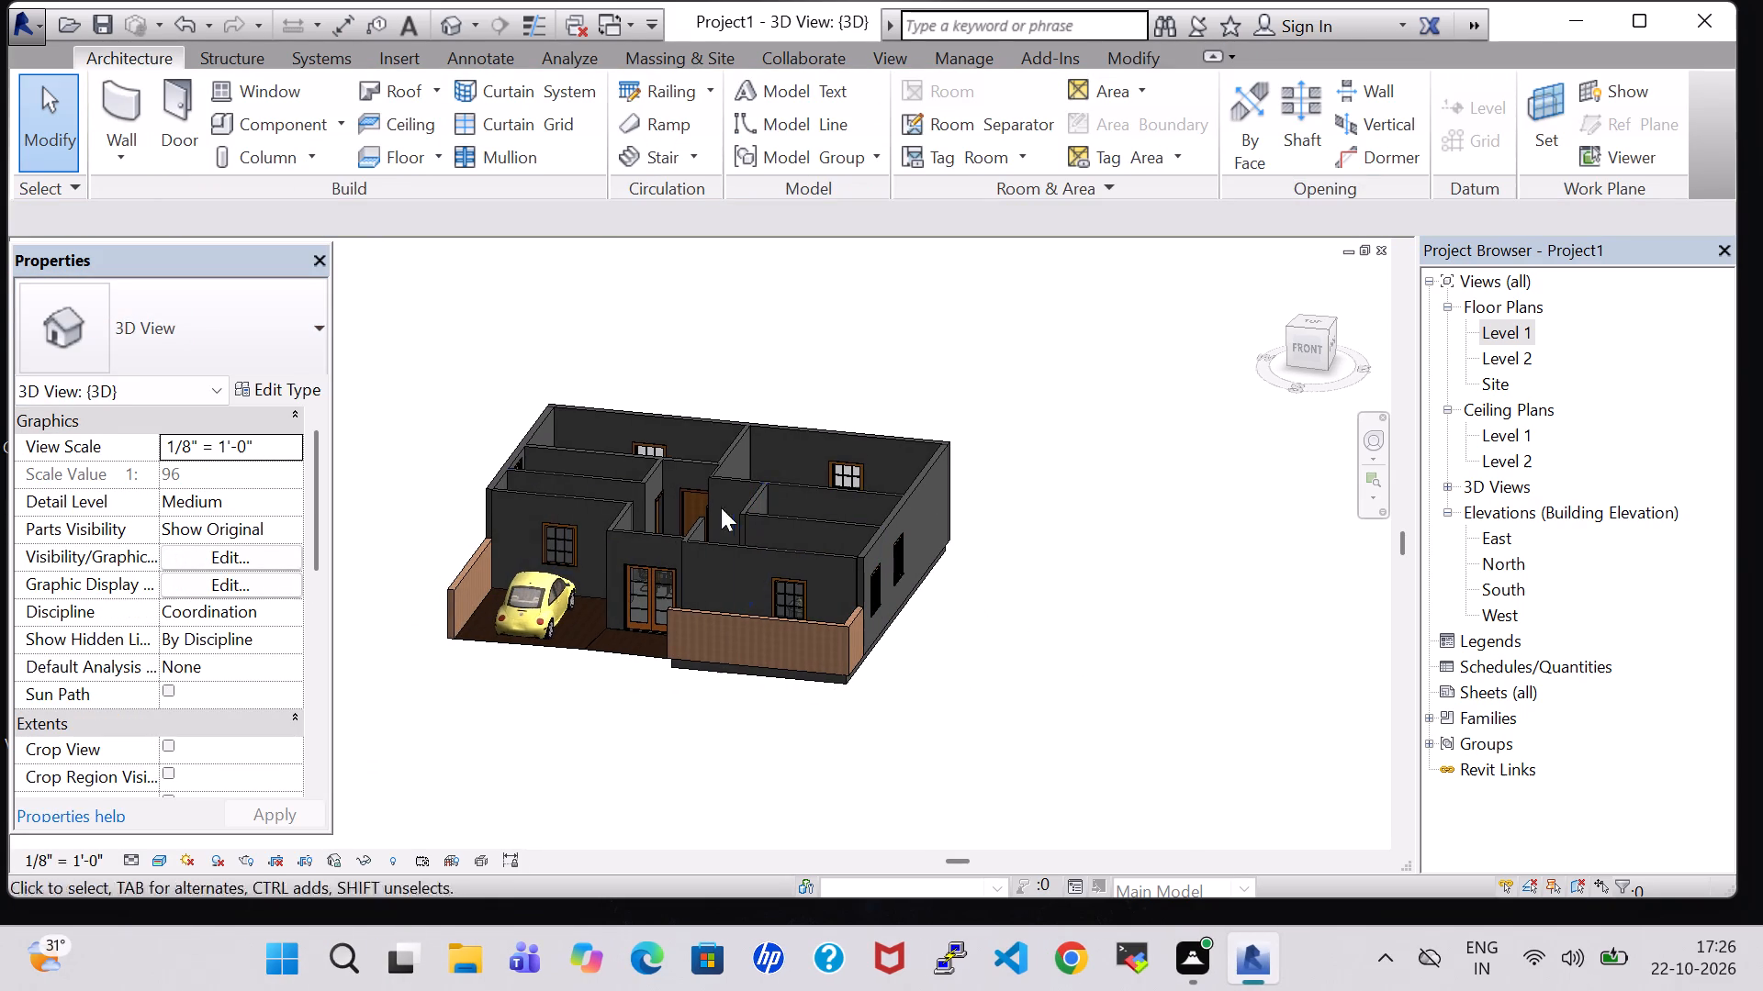
pyautogui.click(599, 506)
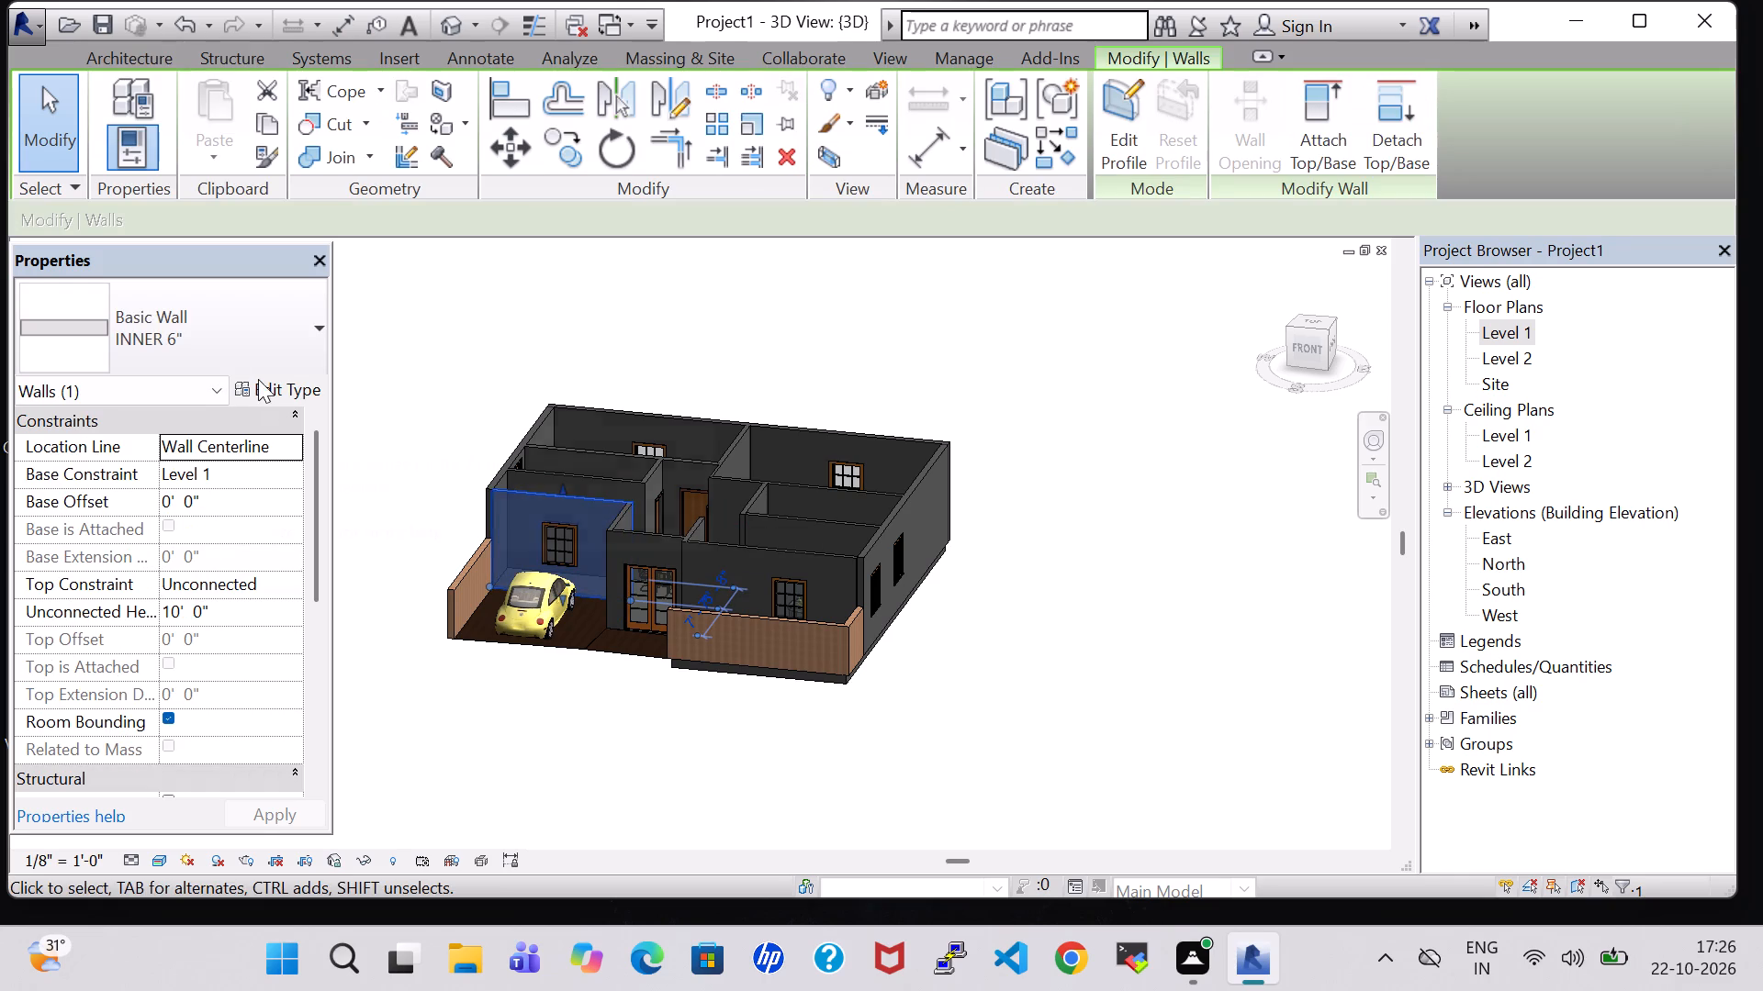
pyautogui.click(260, 379)
pyautogui.click(870, 386)
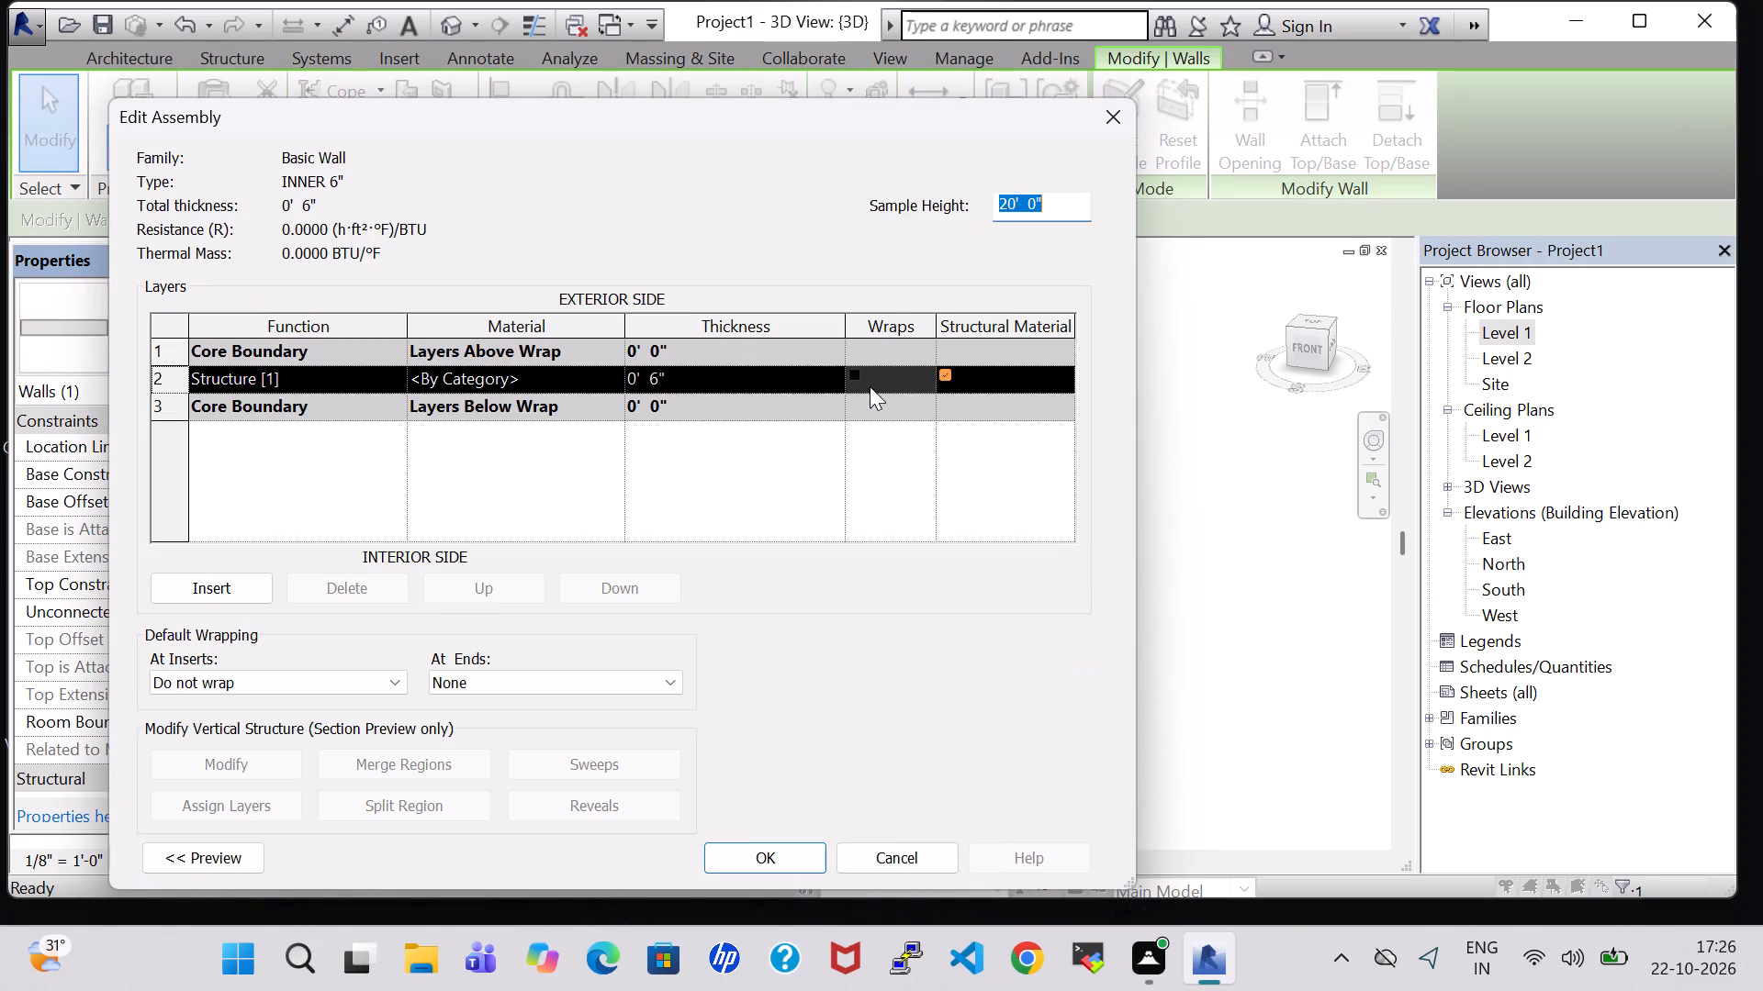
pyautogui.click(620, 373)
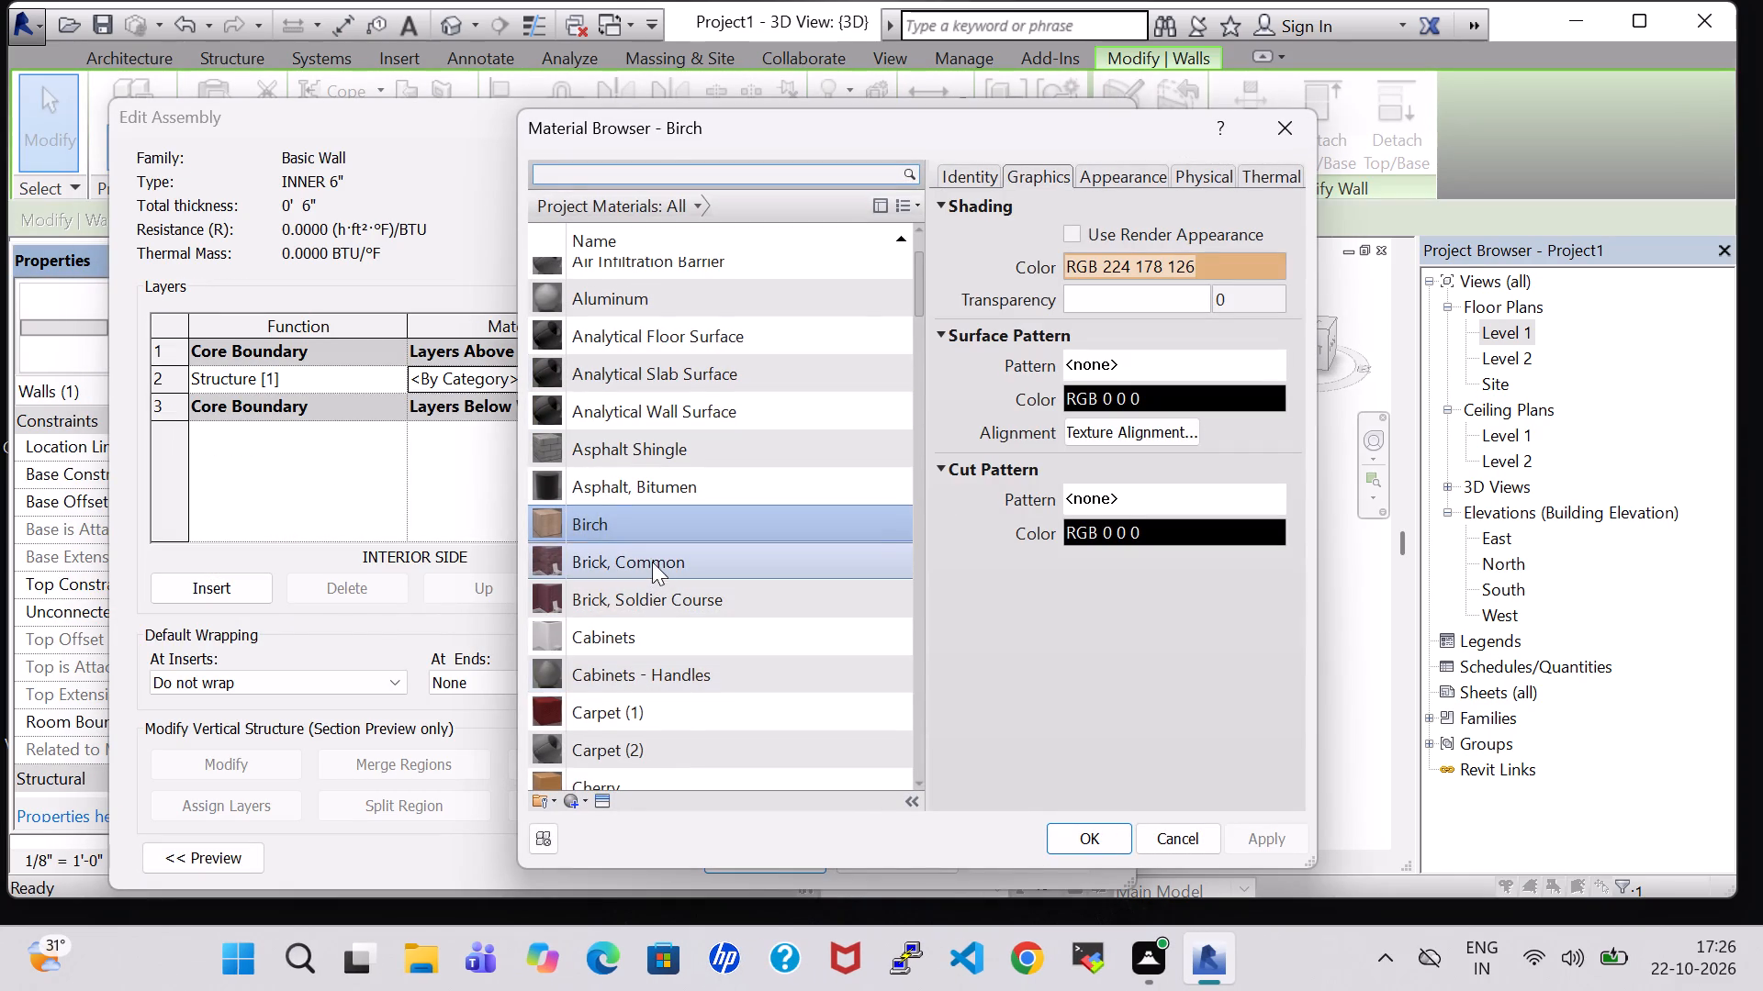
pyautogui.click(652, 562)
pyautogui.click(1066, 826)
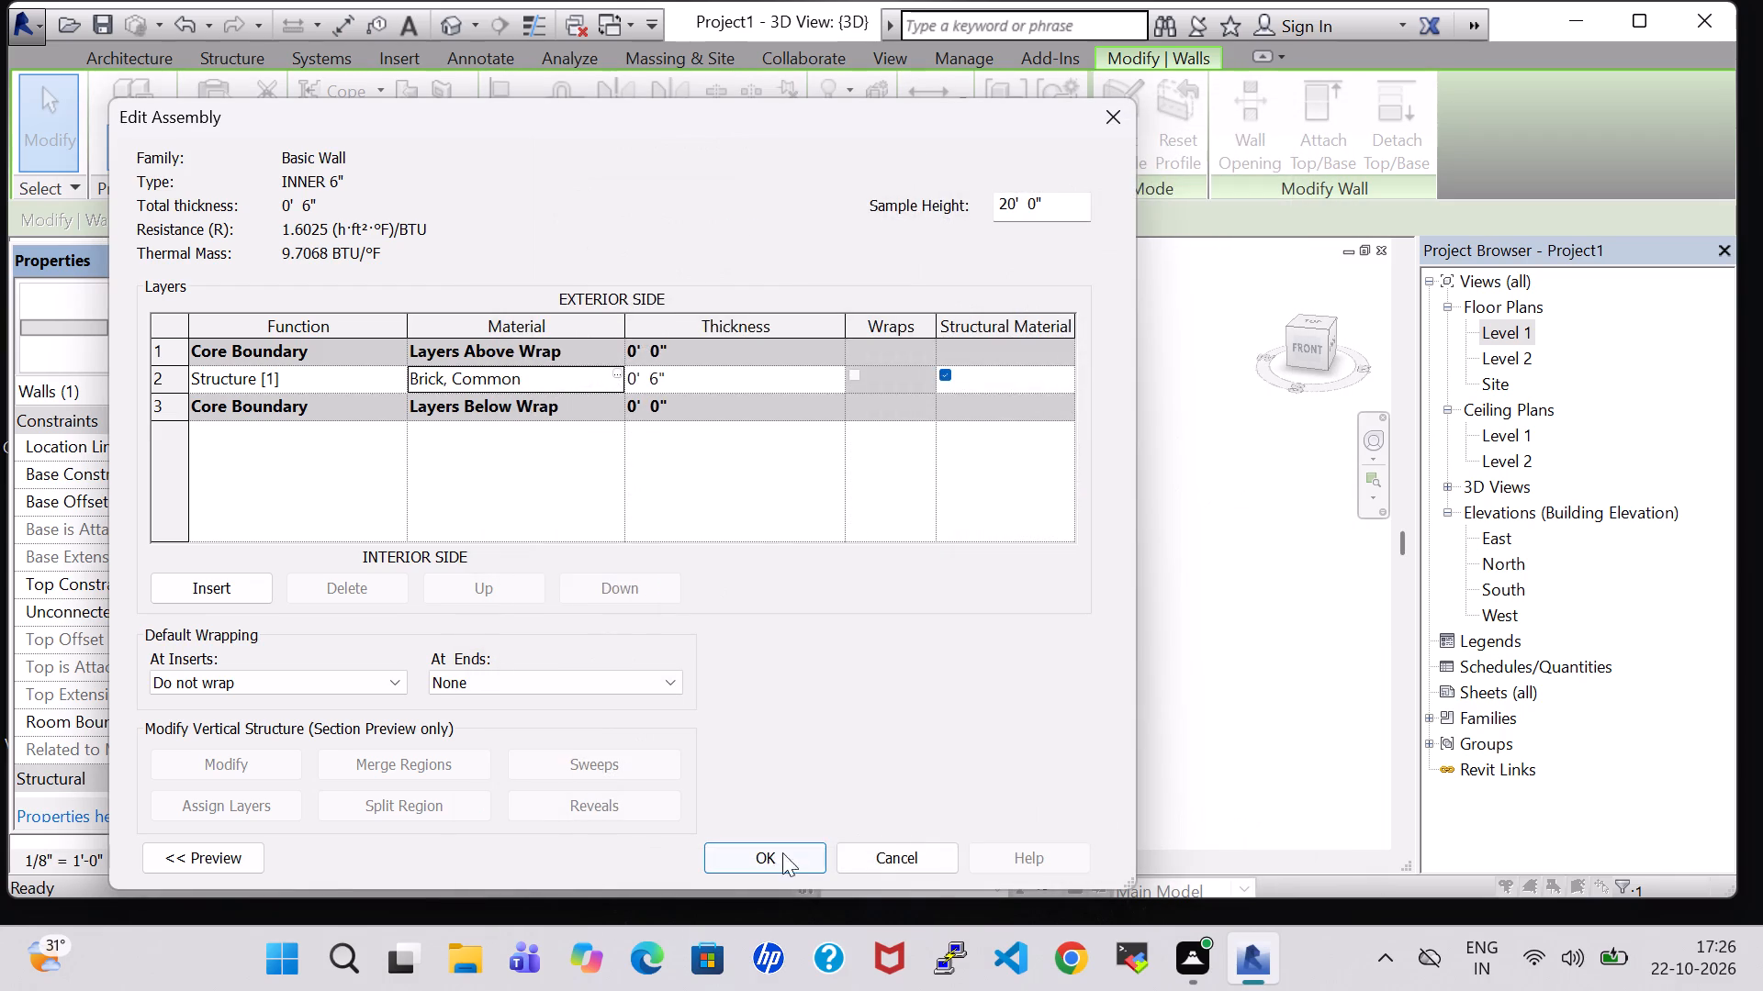
pyautogui.click(771, 860)
pyautogui.click(786, 846)
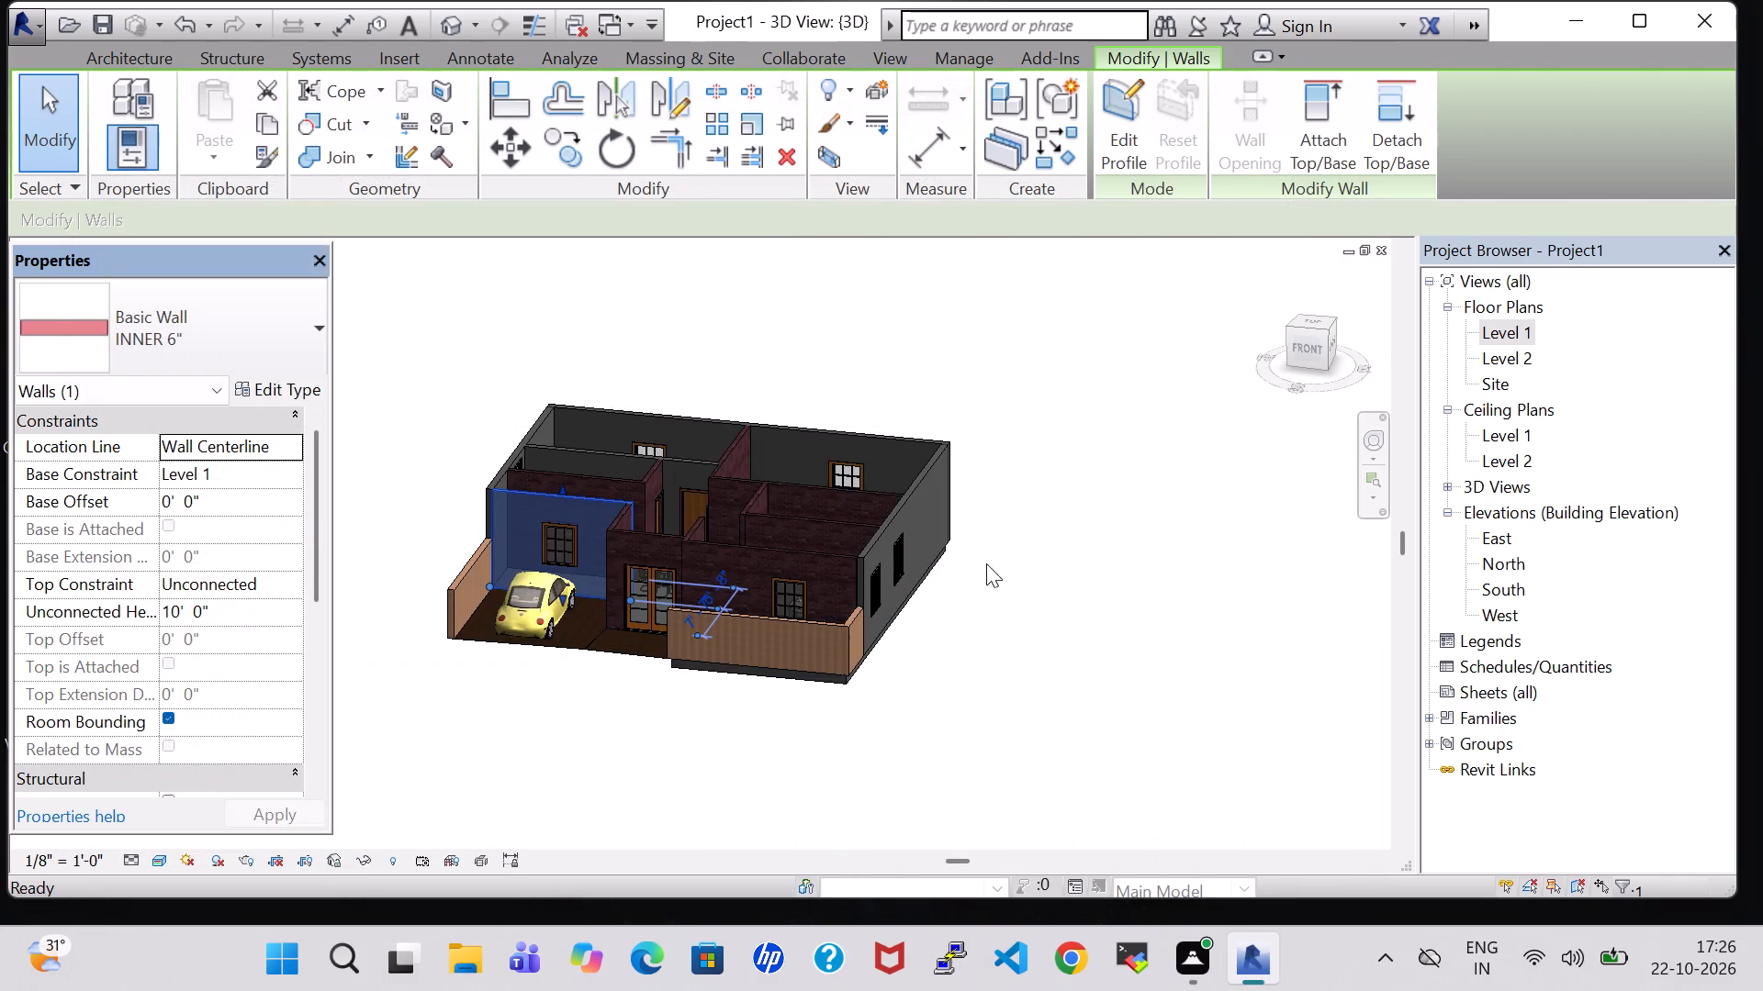
pyautogui.click(1004, 567)
# Set the structure layer material of the Generic - 8" exterior wall type to Brick, Common.
pyautogui.click(928, 476)
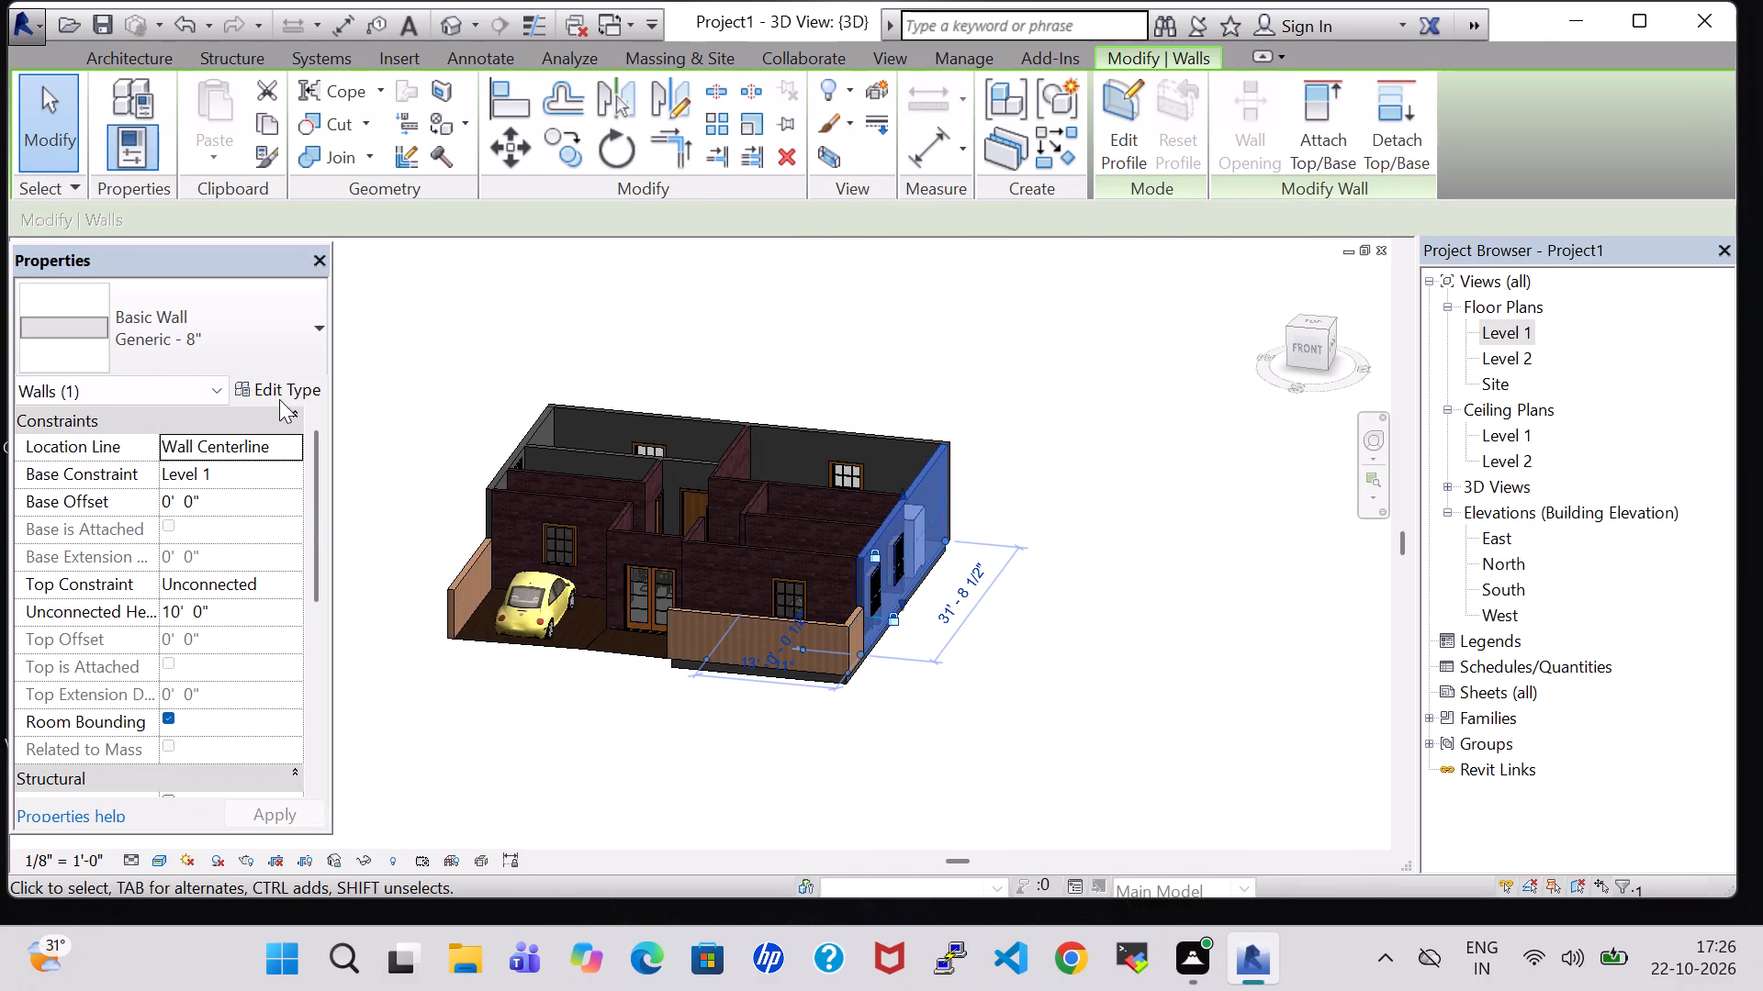
pyautogui.click(279, 399)
pyautogui.click(849, 385)
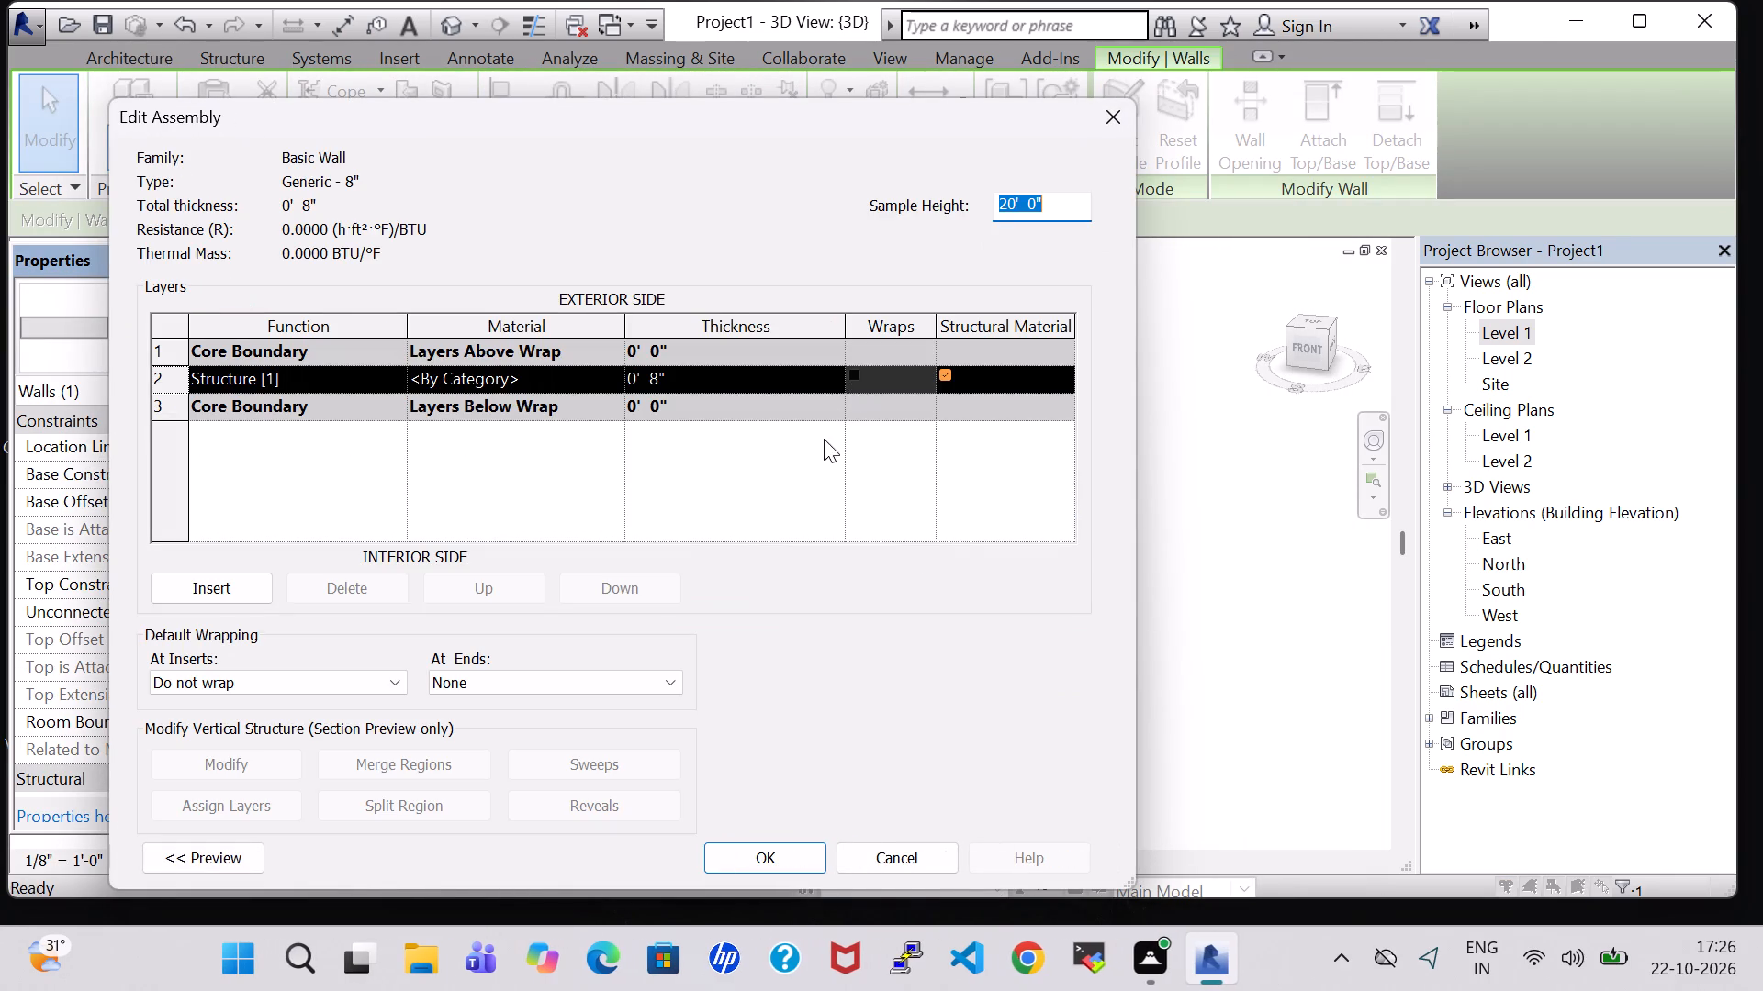
pyautogui.click(616, 372)
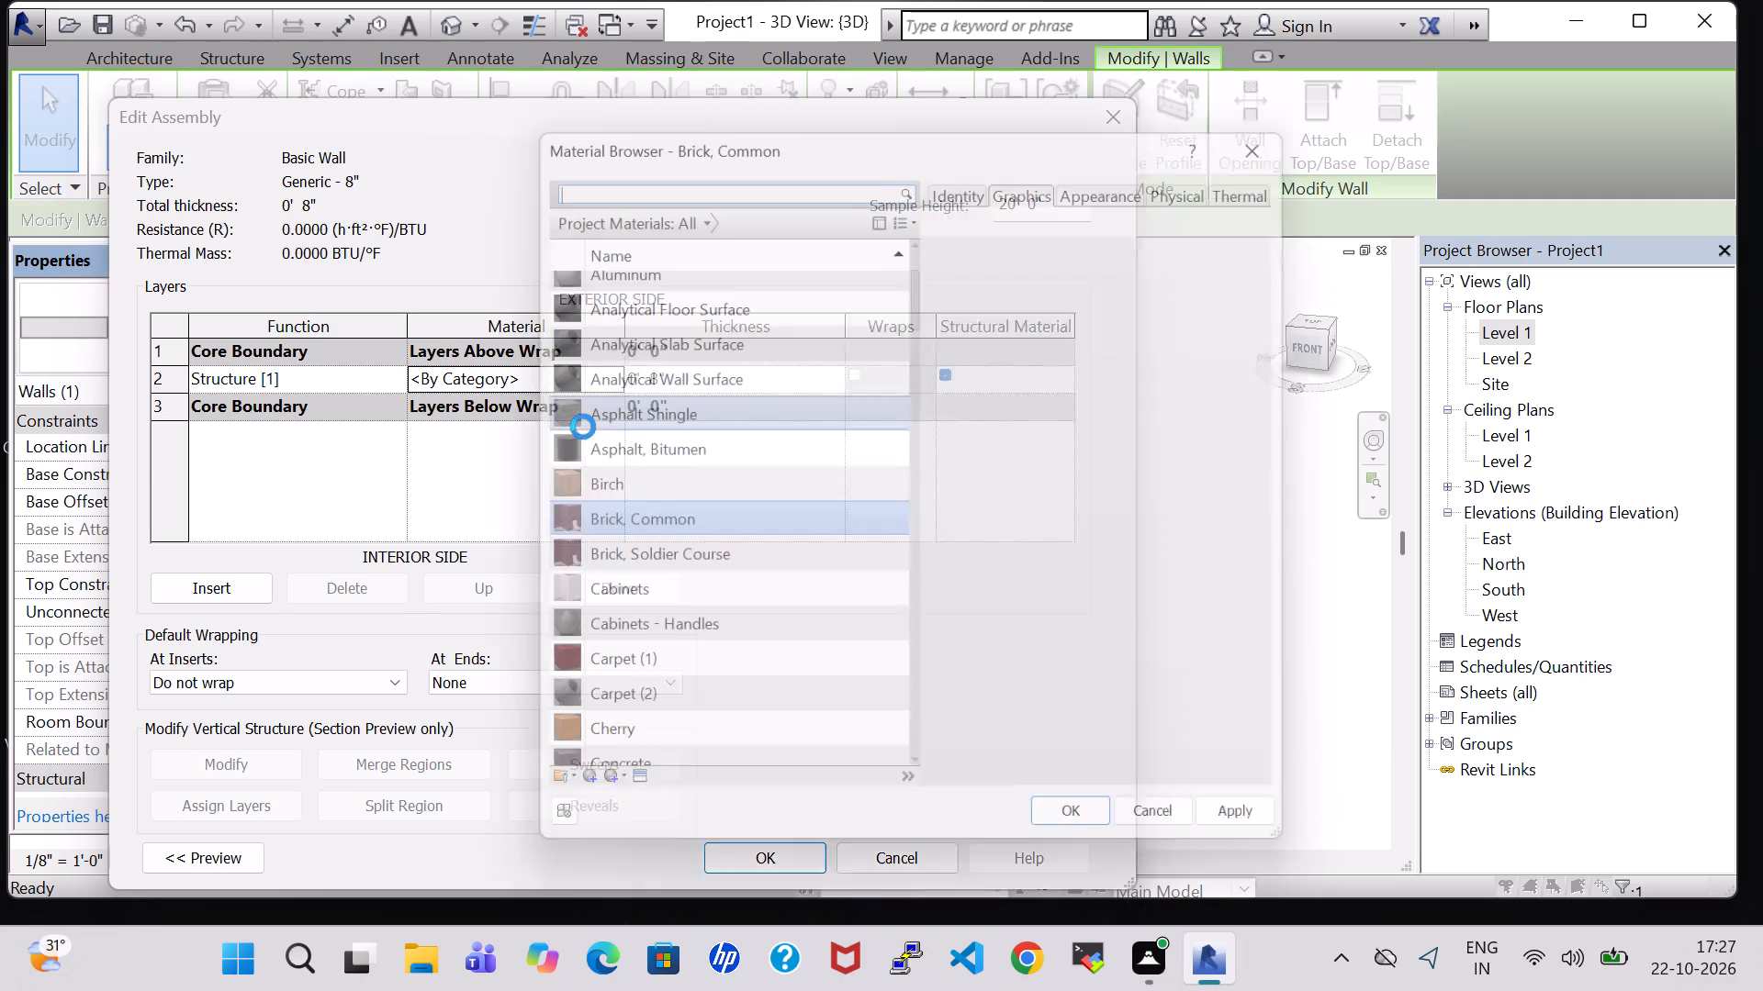
pyautogui.click(647, 565)
pyautogui.click(719, 529)
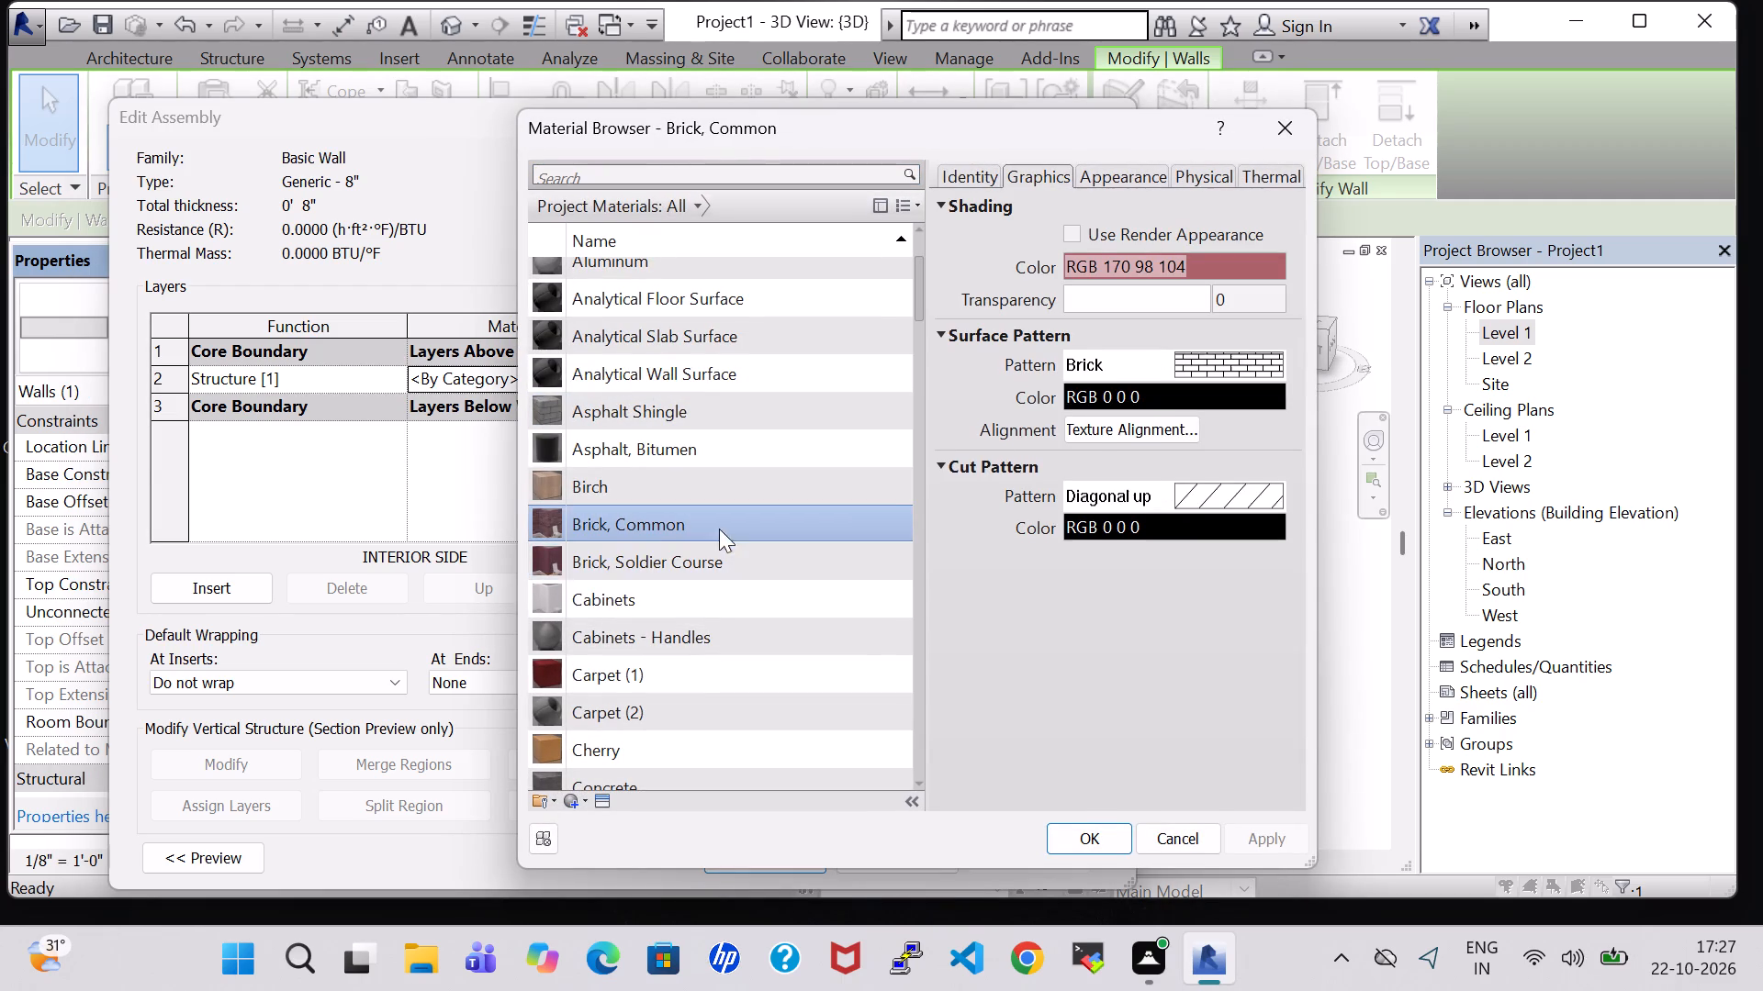
pyautogui.click(1077, 835)
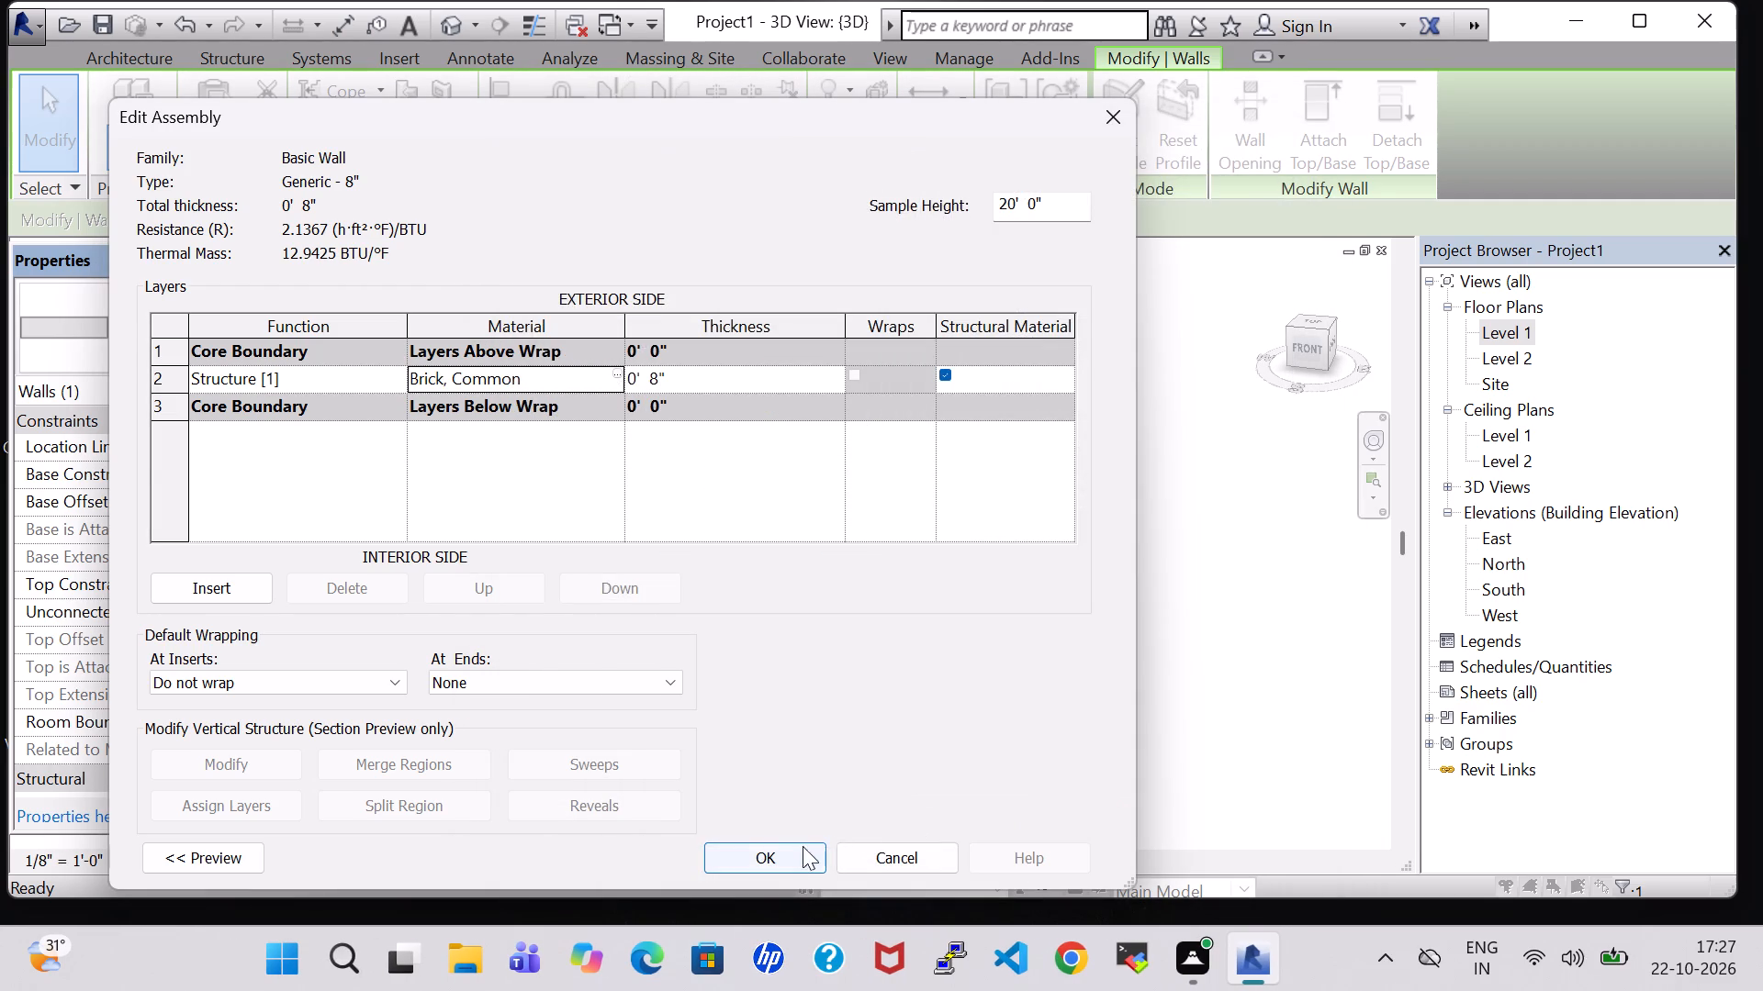
pyautogui.click(797, 848)
pyautogui.click(812, 854)
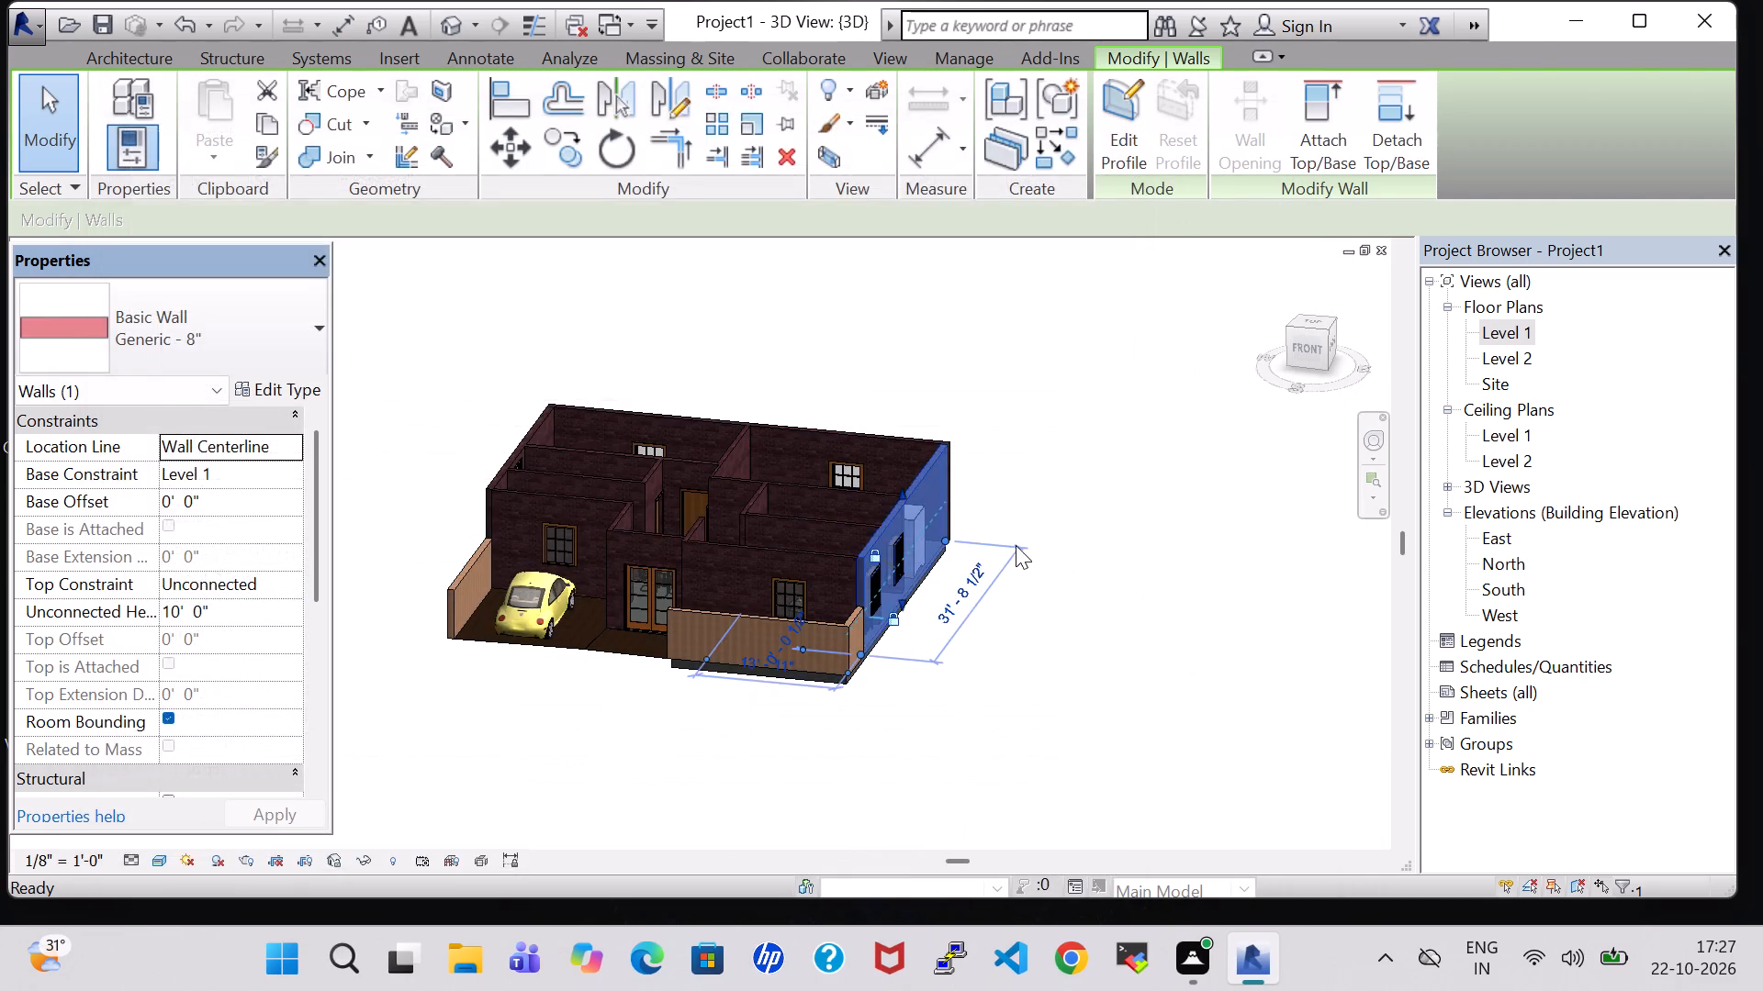
pyautogui.click(1016, 545)
# Examine the brick and birch walls and the furnished rooms in 3D from the front and from above.
pyautogui.moveTo(1019, 407); pyautogui.dragTo(1038, 579, button='middle')
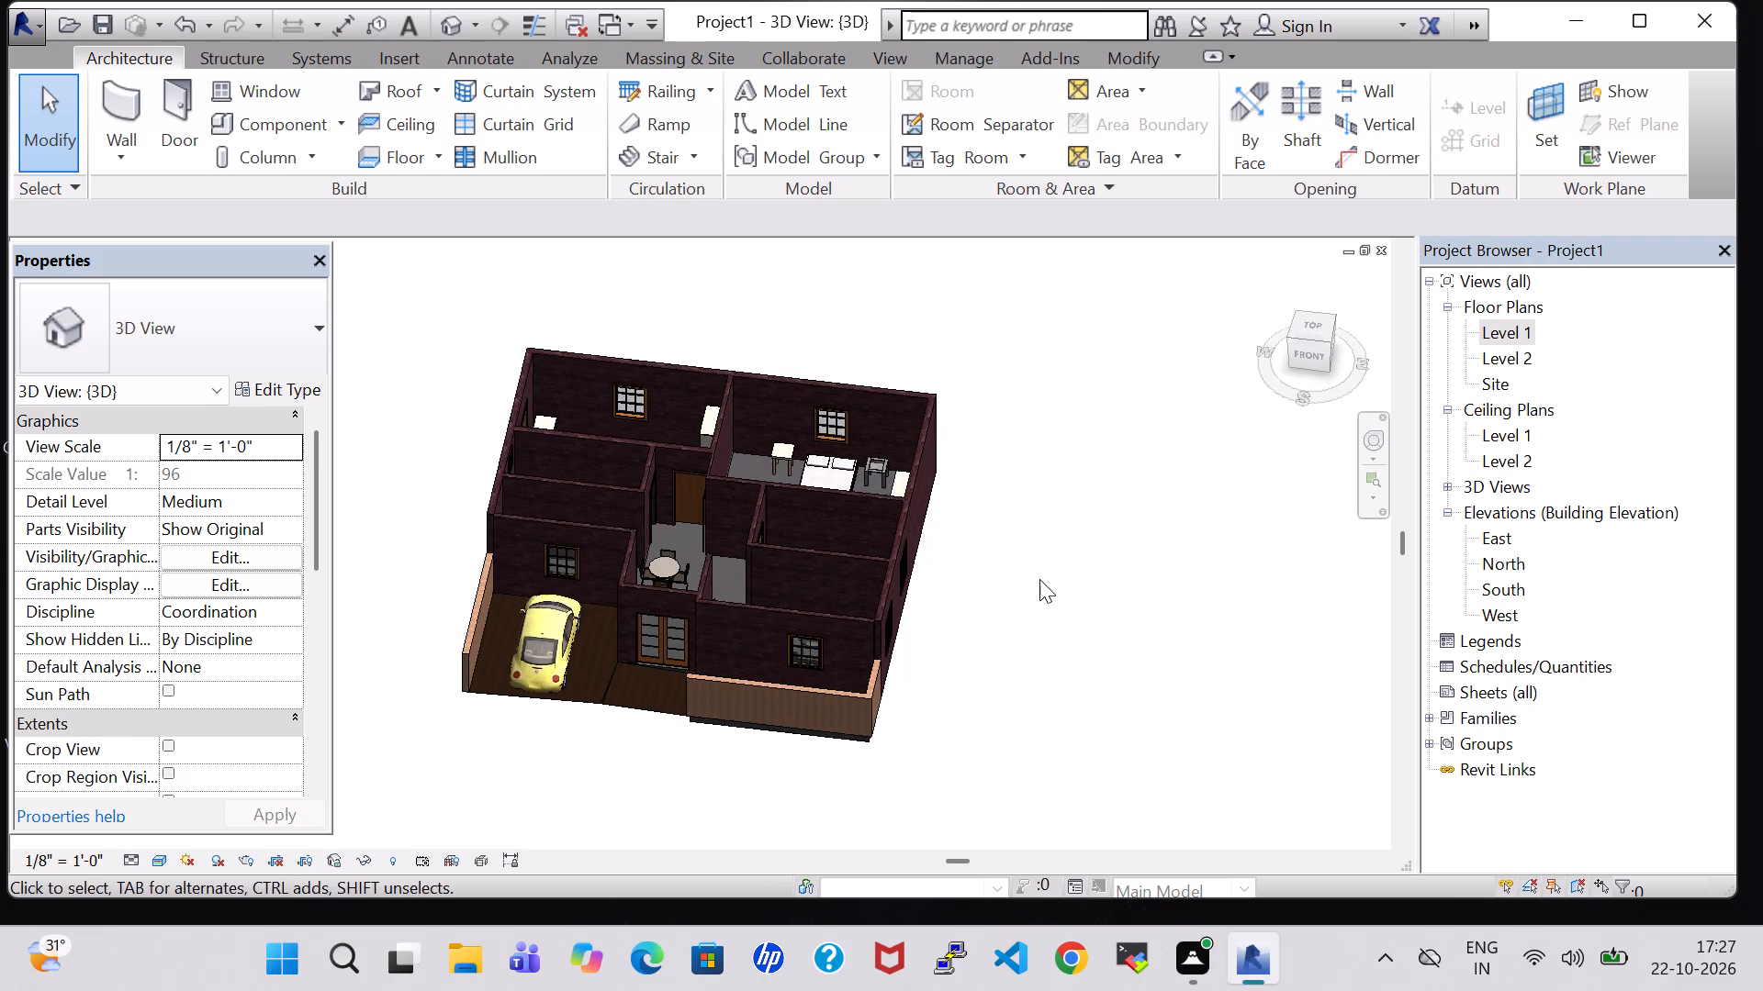
pyautogui.scroll(4, 1039, 579)
pyautogui.keyDown('shift'); pyautogui.moveTo(1013, 519); pyautogui.dragTo(1072, 551, button='middle'); pyautogui.keyUp('shift')
pyautogui.keyDown('shift'); pyautogui.moveTo(1072, 561); pyautogui.dragTo(1061, 848, button='middle'); pyautogui.keyUp('shift')
pyautogui.keyDown('shift'); pyautogui.moveTo(1020, 770); pyautogui.dragTo(989, 534, button='middle'); pyautogui.keyUp('shift')
pyautogui.moveTo(976, 630); pyautogui.dragTo(950, 388, button='middle')
pyautogui.moveTo(929, 598); pyautogui.dragTo(1050, 611, button='middle')
pyautogui.keyDown('shift'); pyautogui.moveTo(1036, 433); pyautogui.dragTo(1080, 616, button='middle'); pyautogui.keyUp('shift')
pyautogui.keyDown('shift'); pyautogui.moveTo(1085, 422); pyautogui.dragTo(1128, 618, button='middle'); pyautogui.keyUp('shift')
pyautogui.moveTo(1135, 577); pyautogui.dragTo(1089, 484, button='middle')
pyautogui.moveTo(1073, 356); pyautogui.dragTo(1090, 395, button='middle')
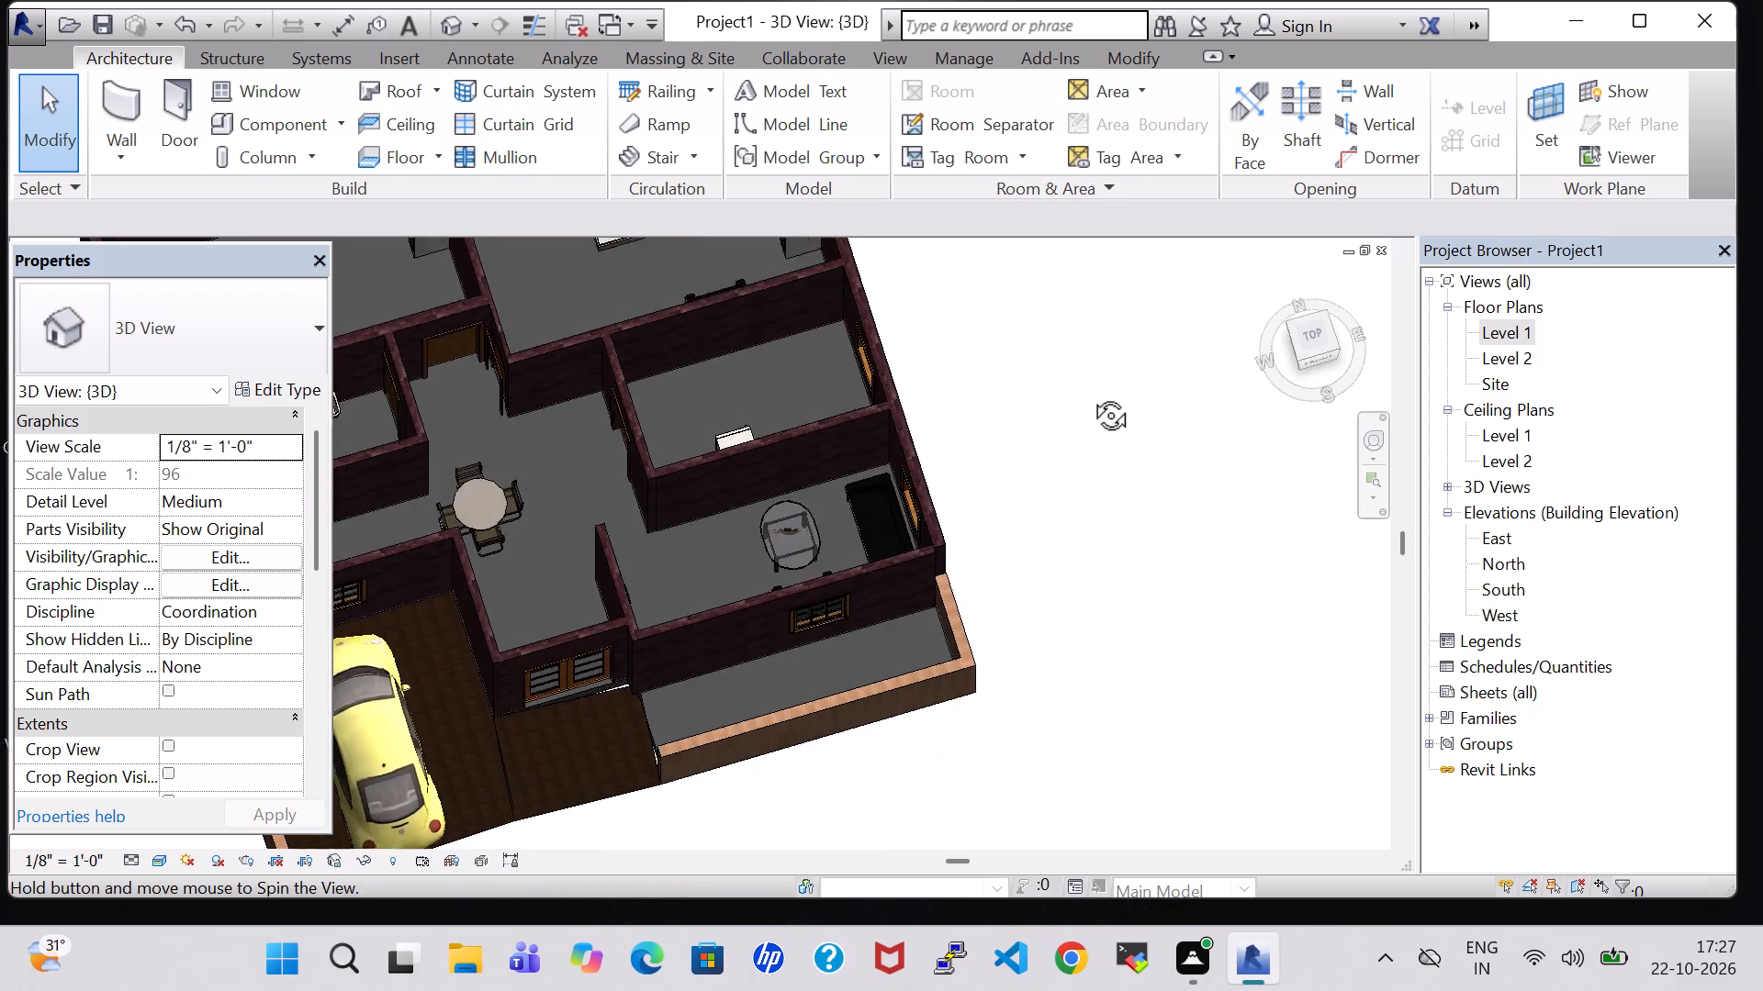
pyautogui.moveTo(1090, 395); pyautogui.dragTo(1089, 427, button='middle')
pyautogui.moveTo(1061, 271); pyautogui.dragTo(1082, 461, button='middle')
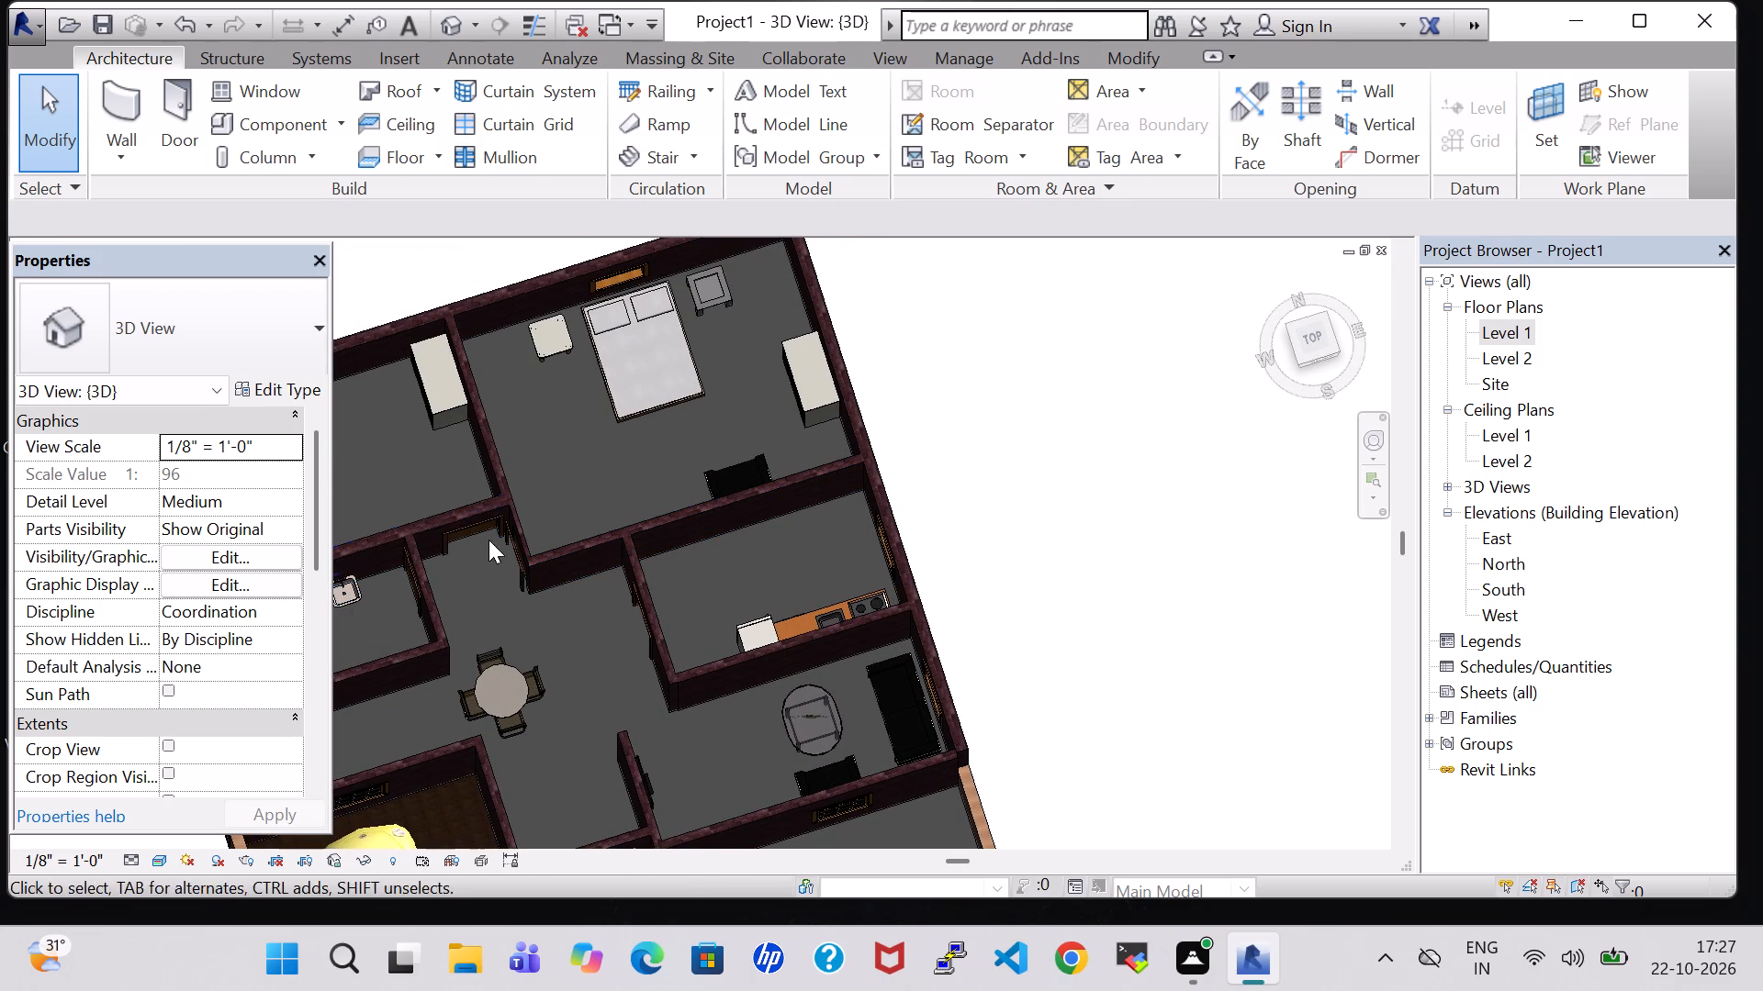
pyautogui.scroll(1, 354, 574)
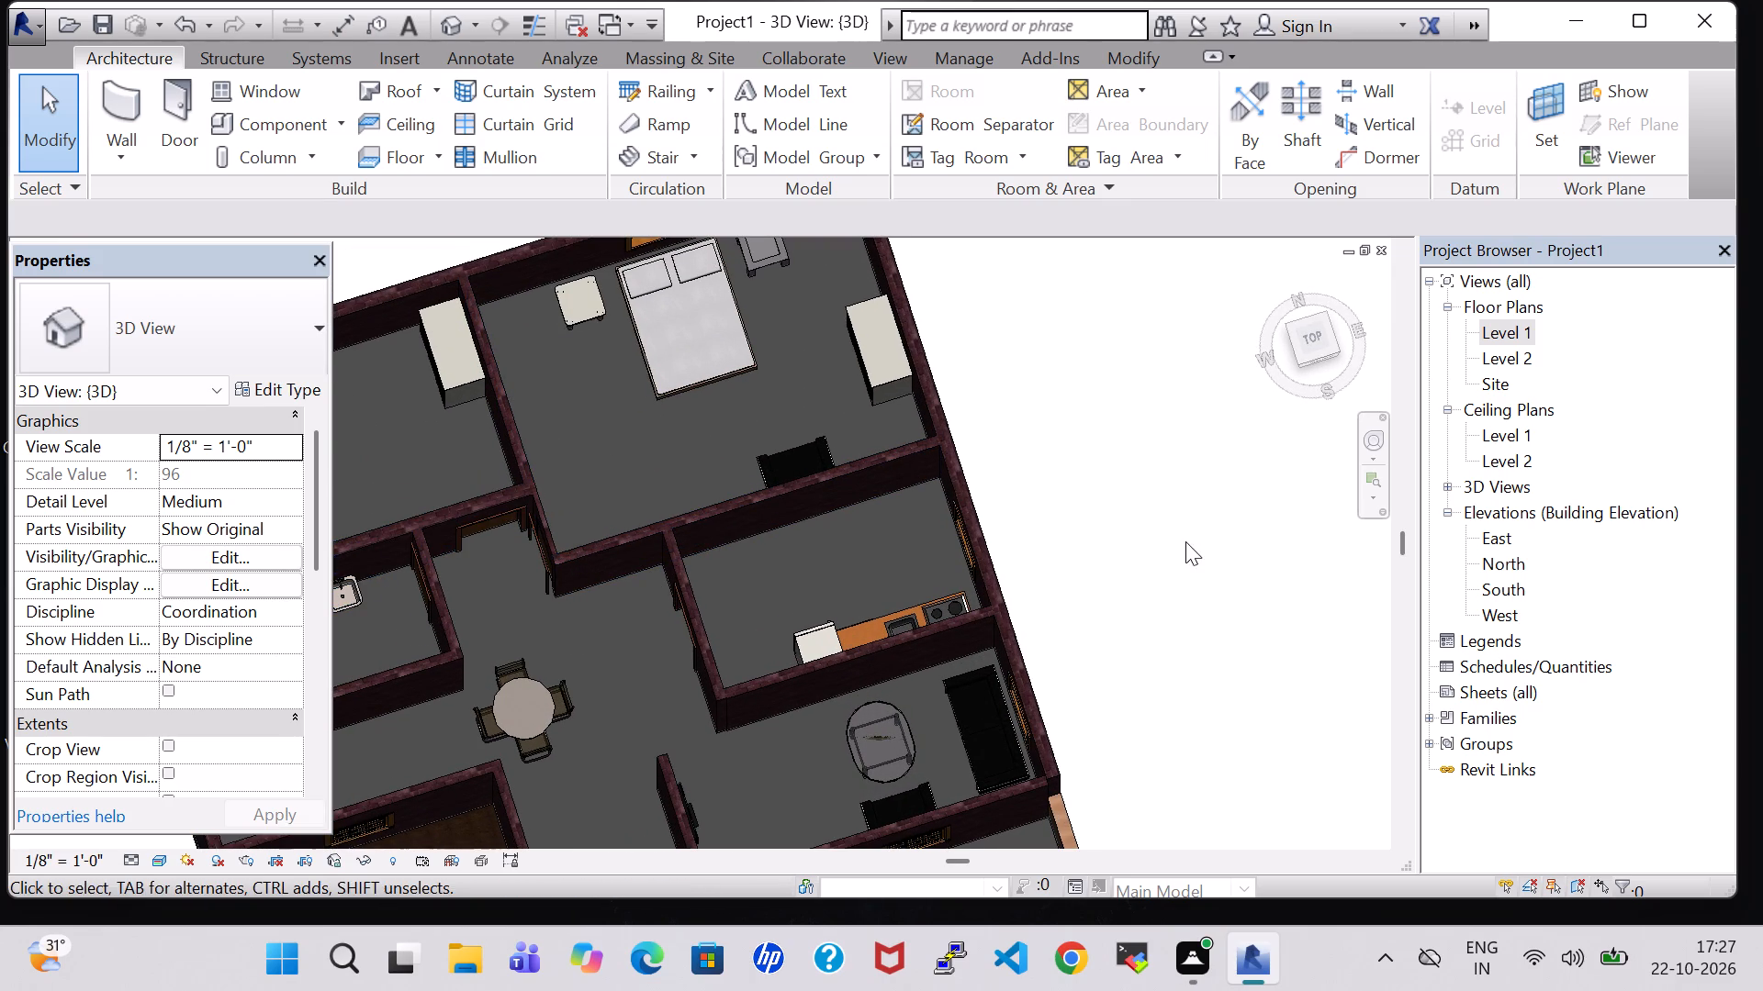
pyautogui.keyDown('shift'); pyautogui.moveTo(1185, 541); pyautogui.dragTo(1115, 449, button='middle'); pyautogui.keyUp('shift')
pyautogui.moveTo(1134, 709); pyautogui.dragTo(1095, 446, button='middle')
pyautogui.moveTo(1081, 621); pyautogui.dragTo(1084, 591, button='middle')
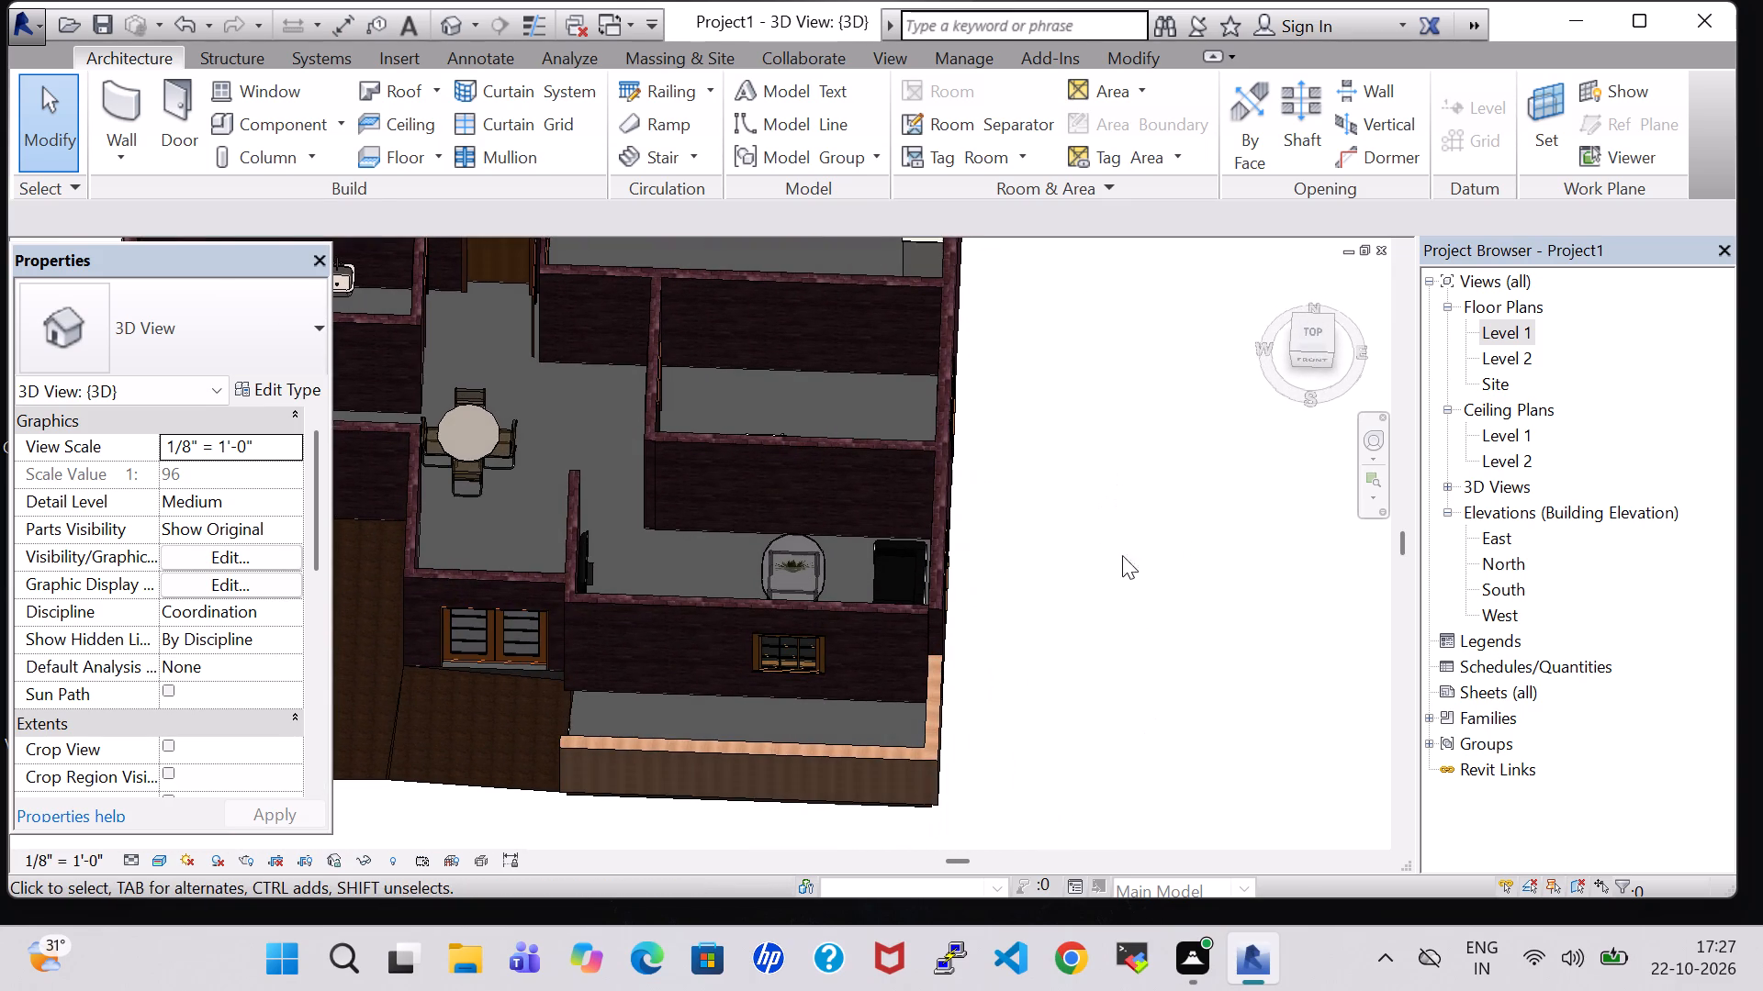
# Open the Level 1 floor plan and start the Roof command.
pyautogui.doubleClick(1501, 326)
pyautogui.click(399, 94)
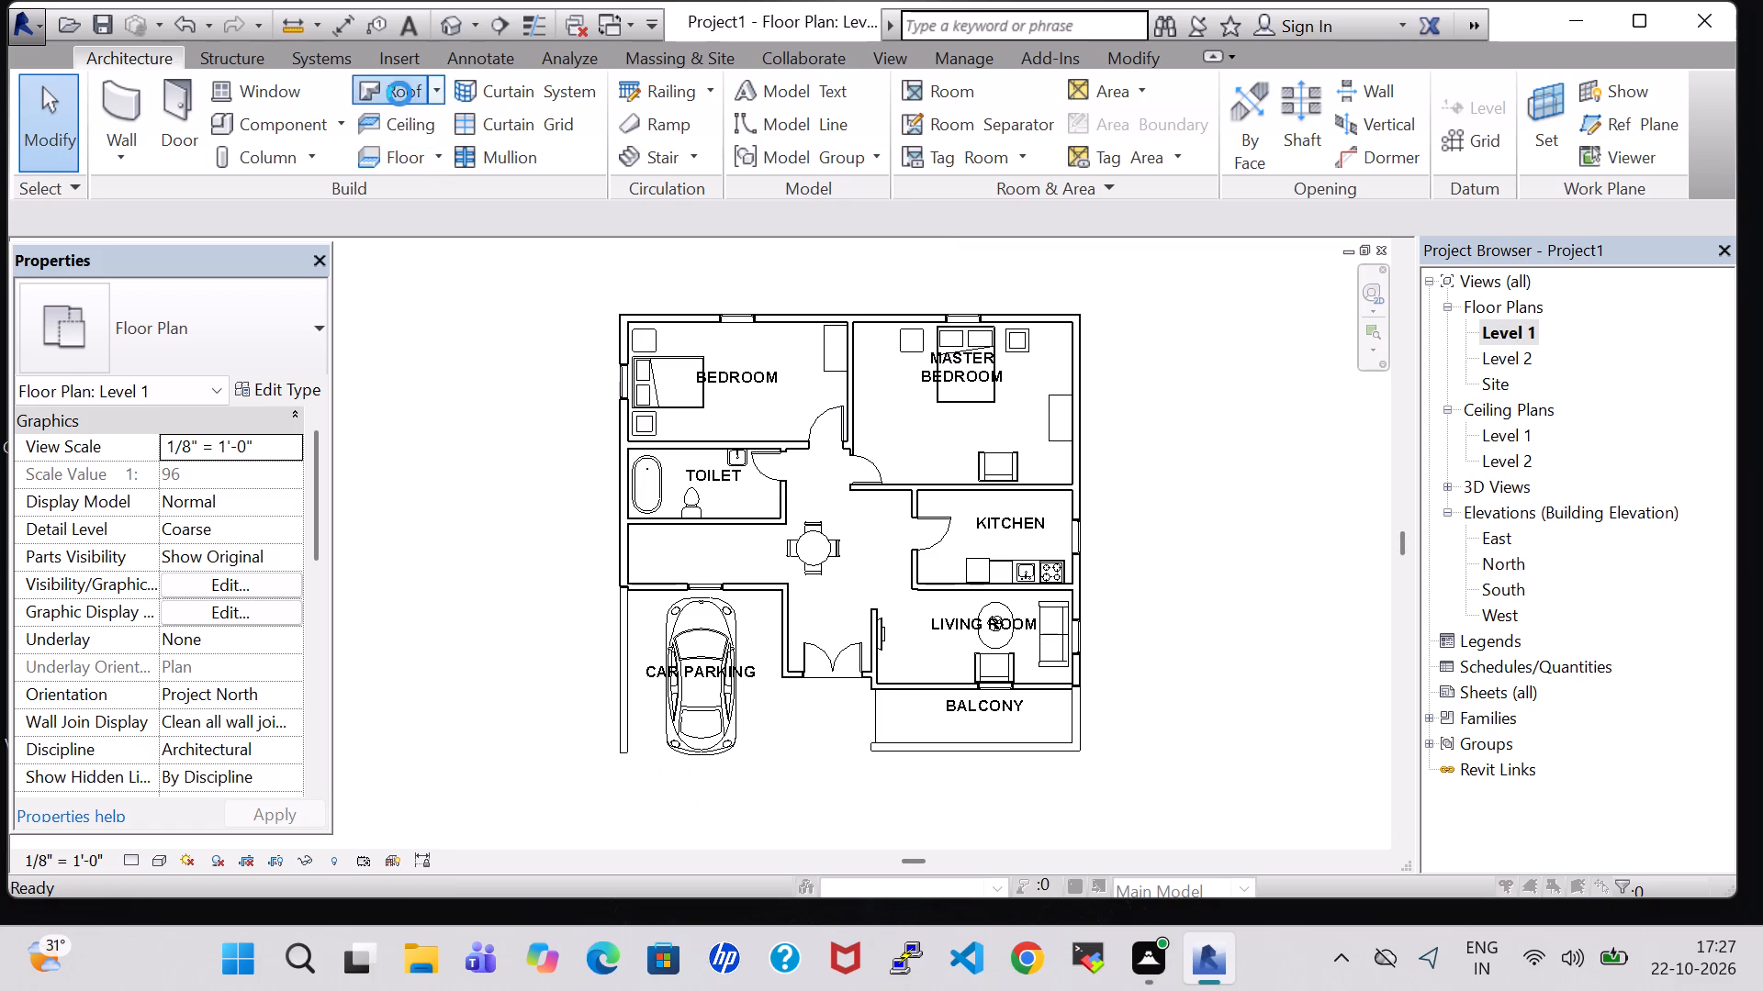
# Save the project as Project79 in the work folder on the Desktop.
pyautogui.click(823, 381)
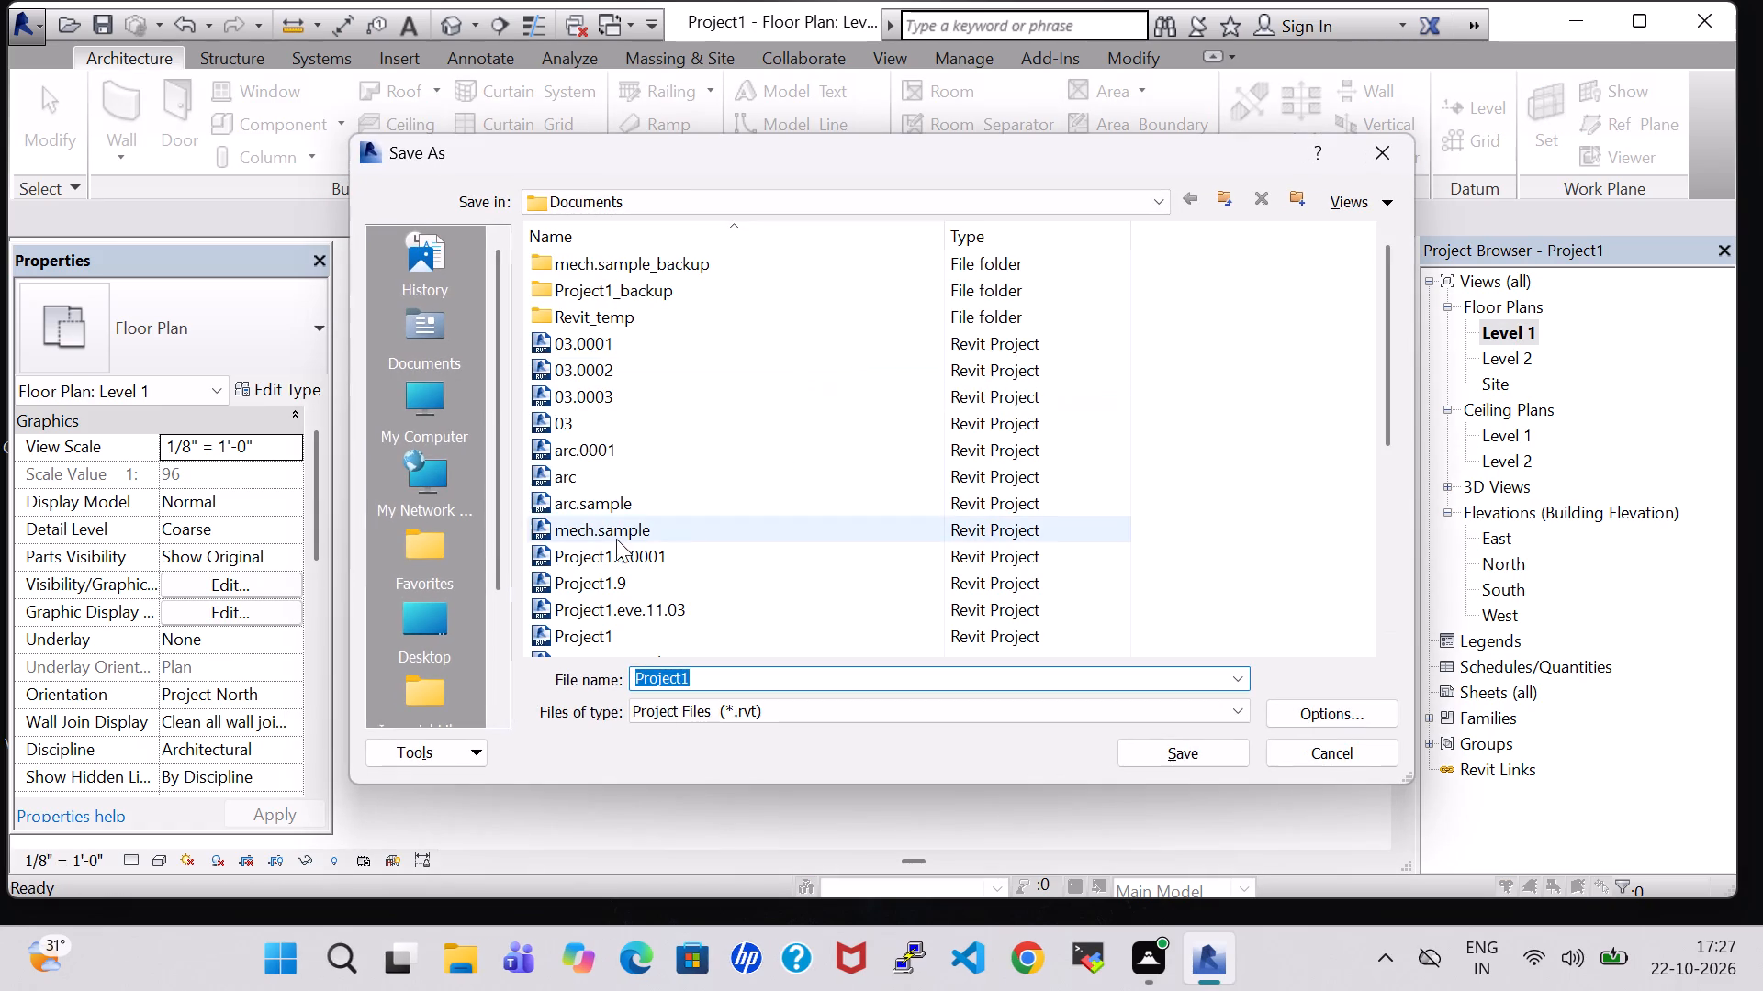
pyautogui.doubleClick(415, 612)
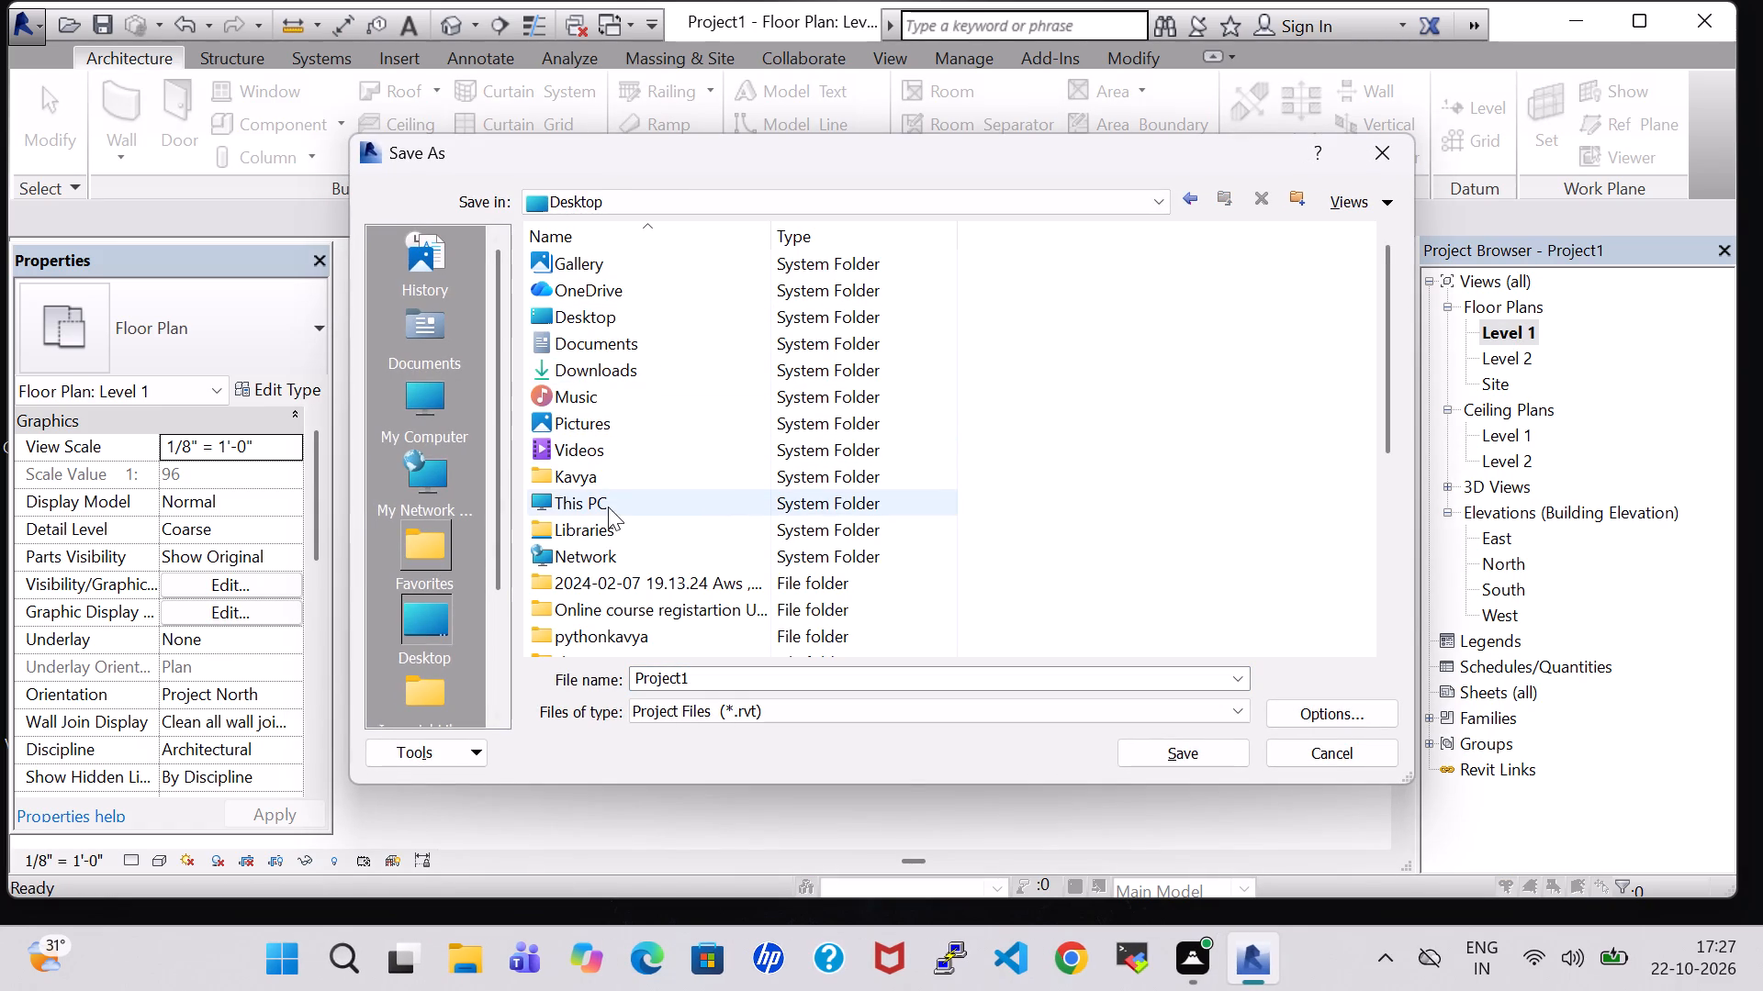
pyautogui.scroll(-1, 608, 514)
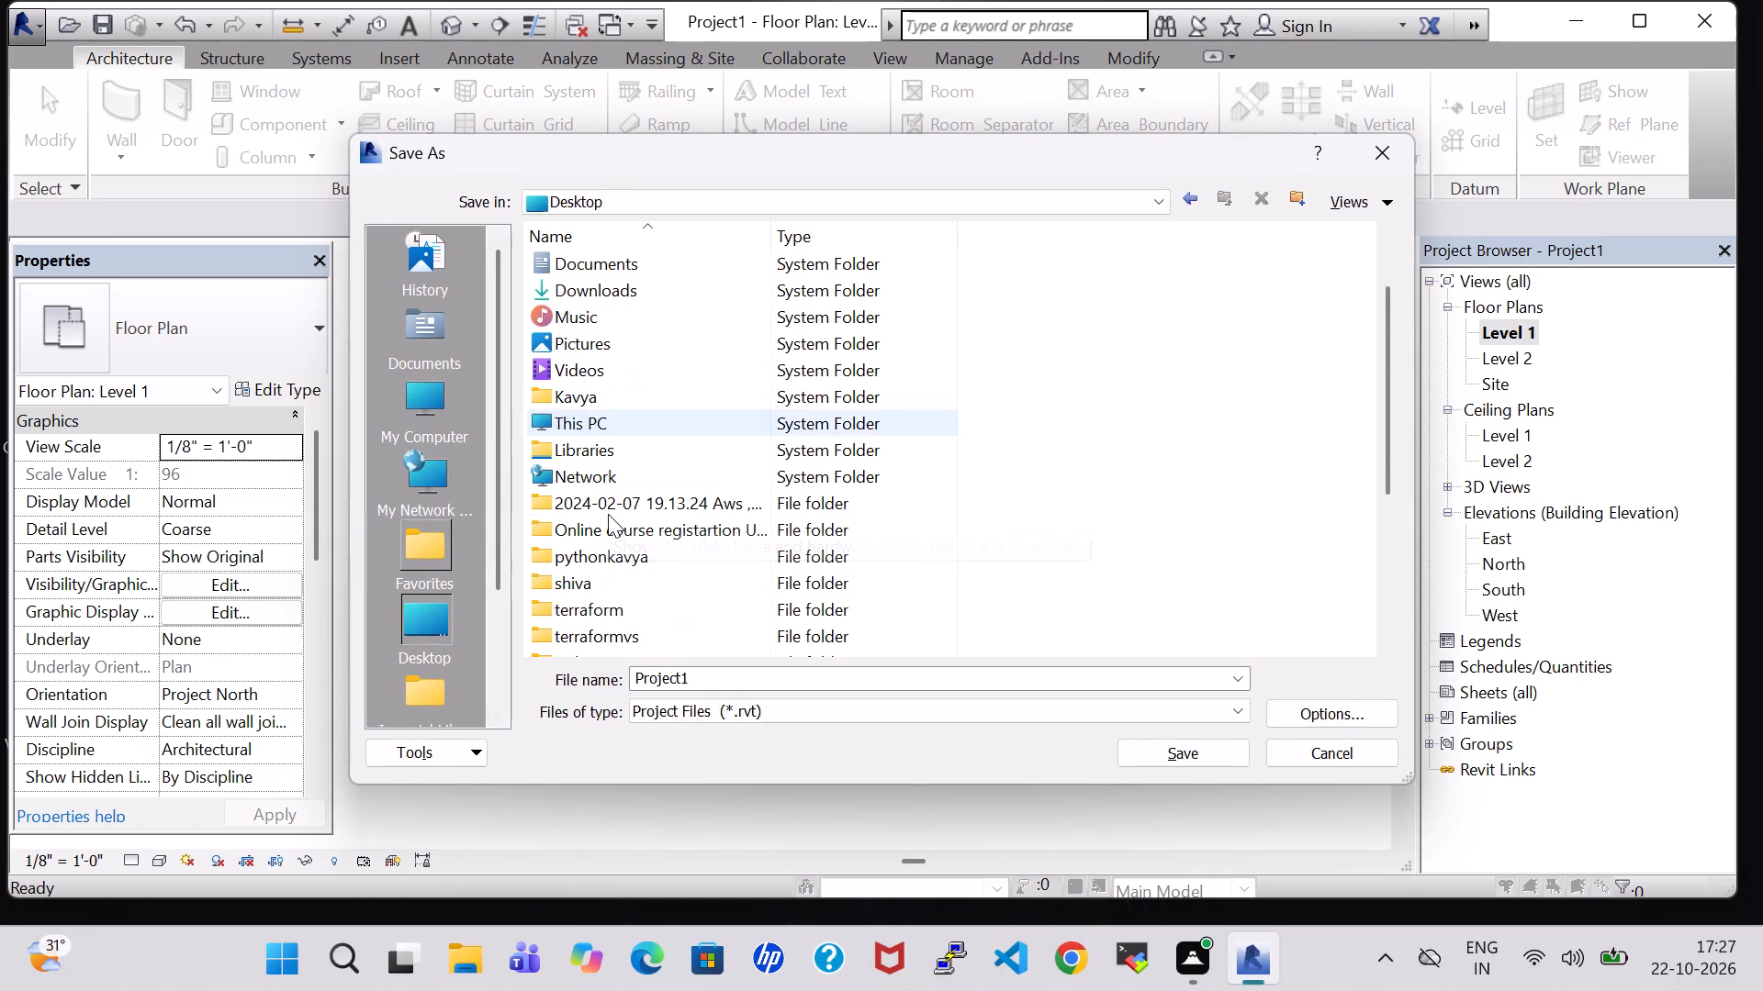
pyautogui.scroll(-2, 608, 515)
pyautogui.doubleClick(612, 540)
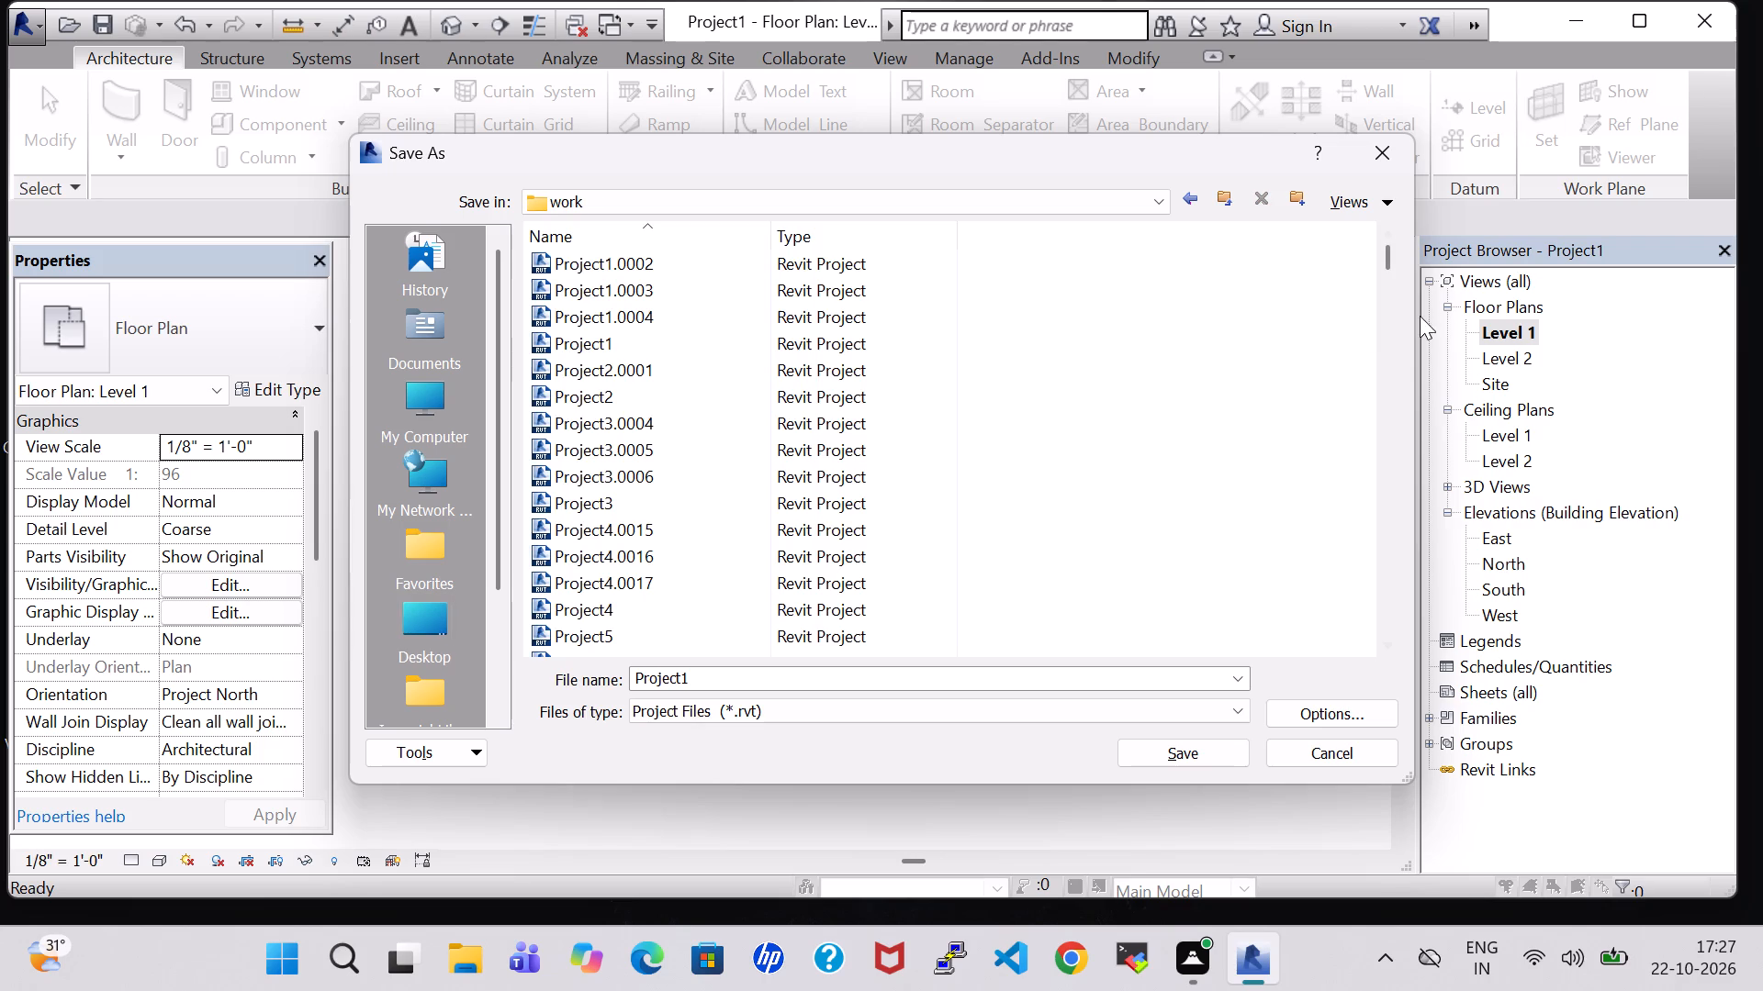
pyautogui.moveTo(1393, 250); pyautogui.dragTo(1420, 651)
pyautogui.click(724, 685)
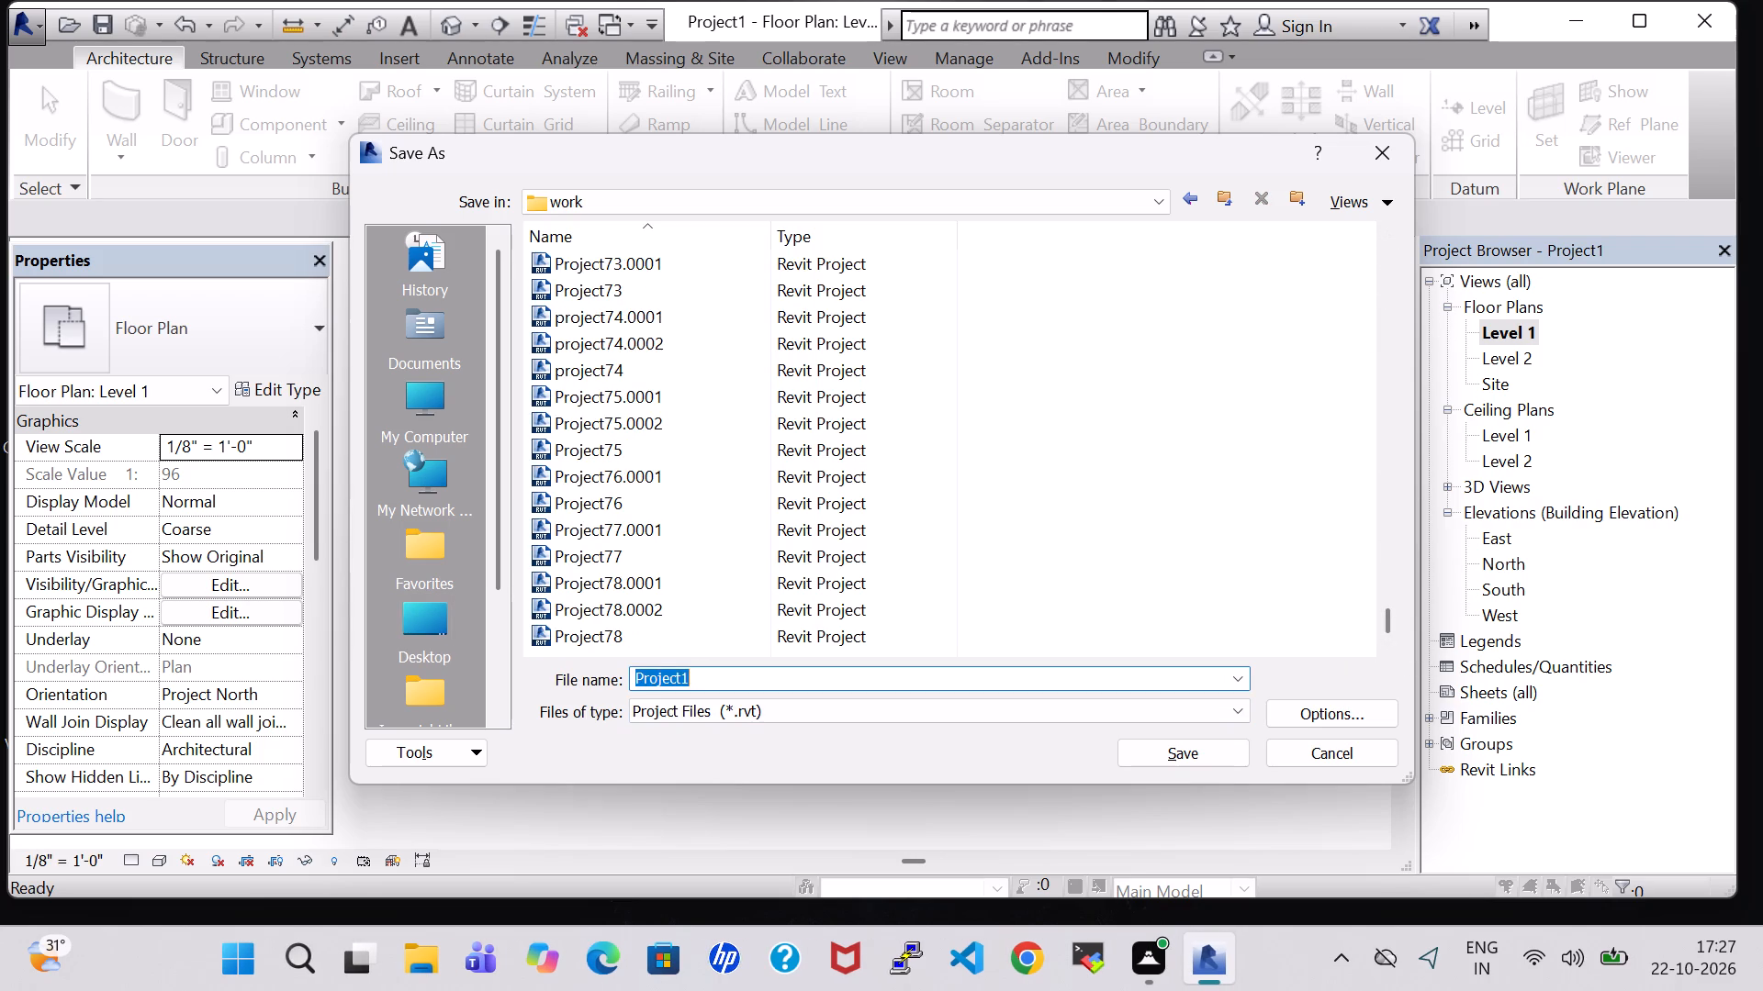
pyautogui.click(702, 678)
pyautogui.press('BackSpace')
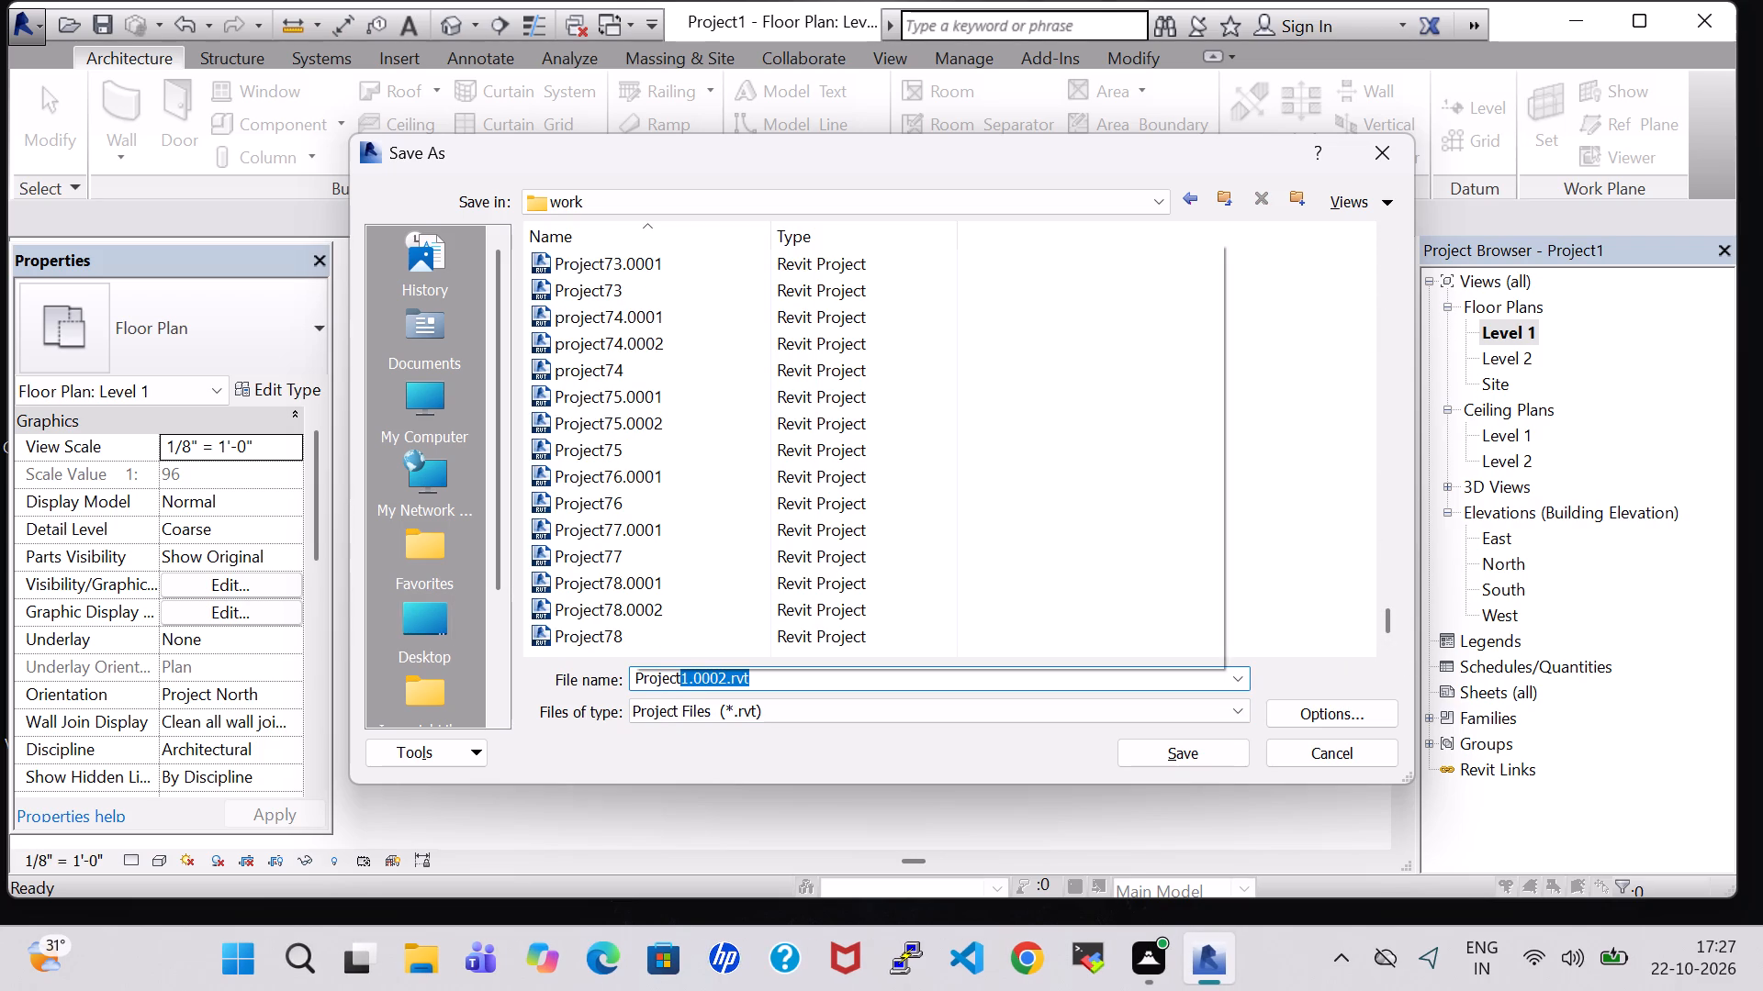
pyautogui.write('79')
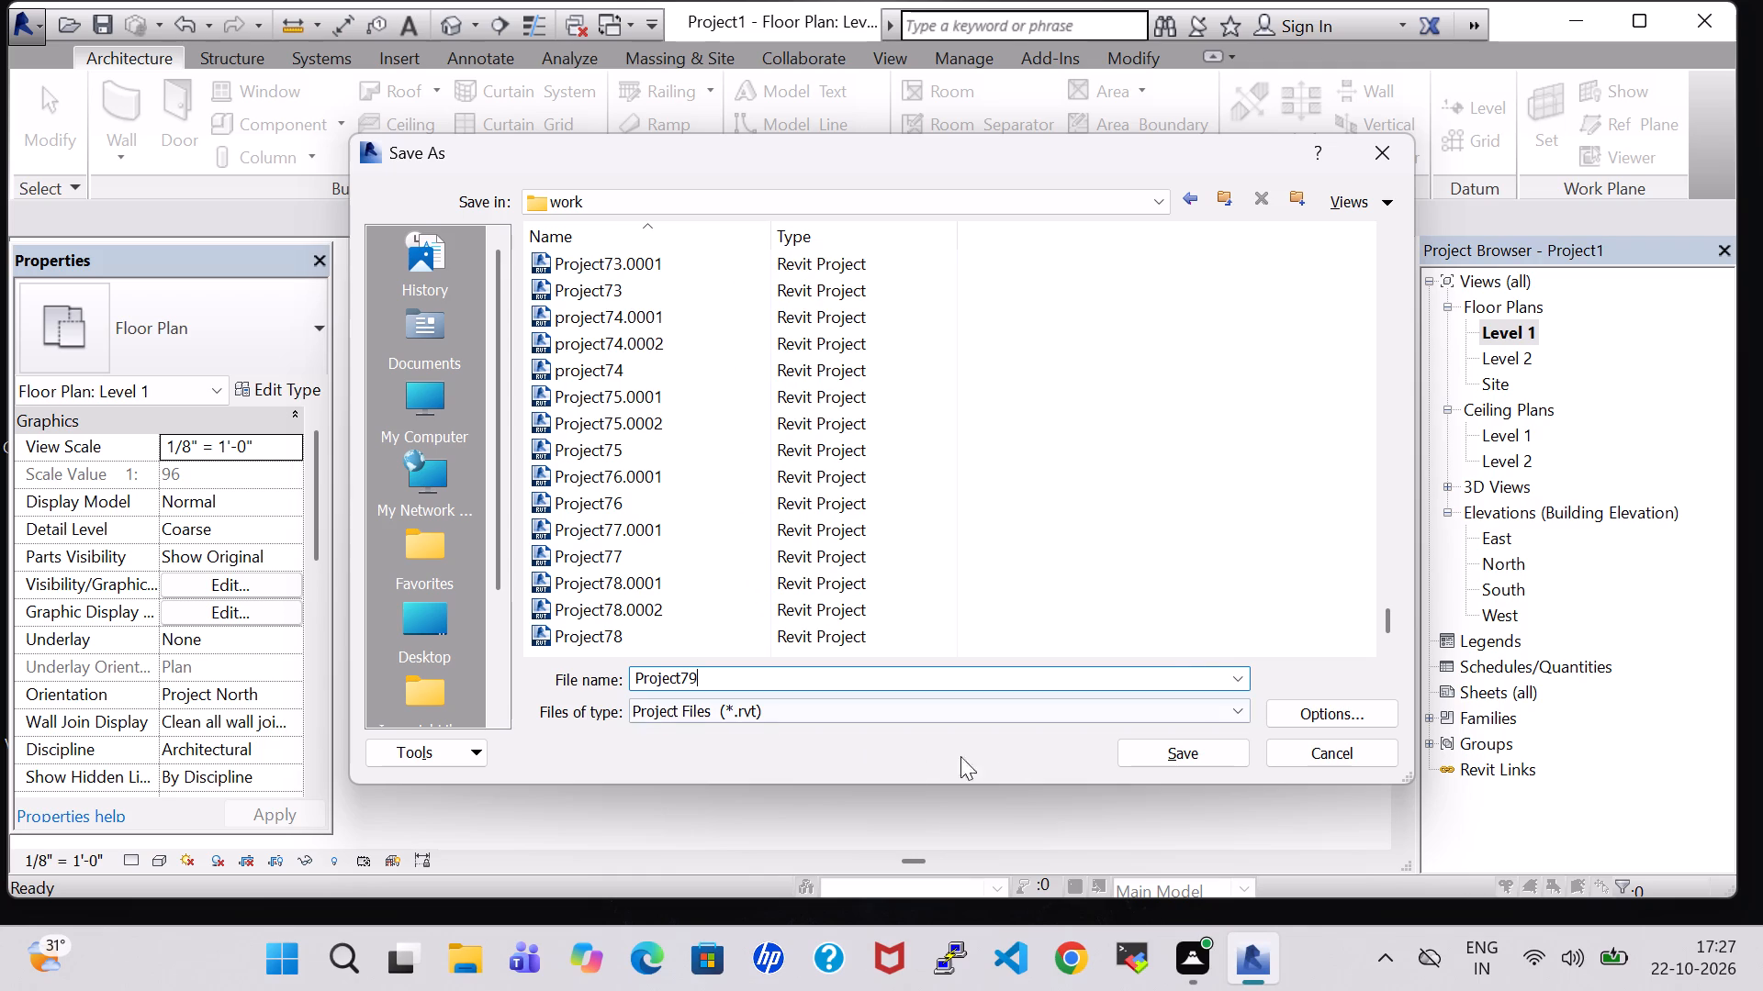
pyautogui.click(1169, 743)
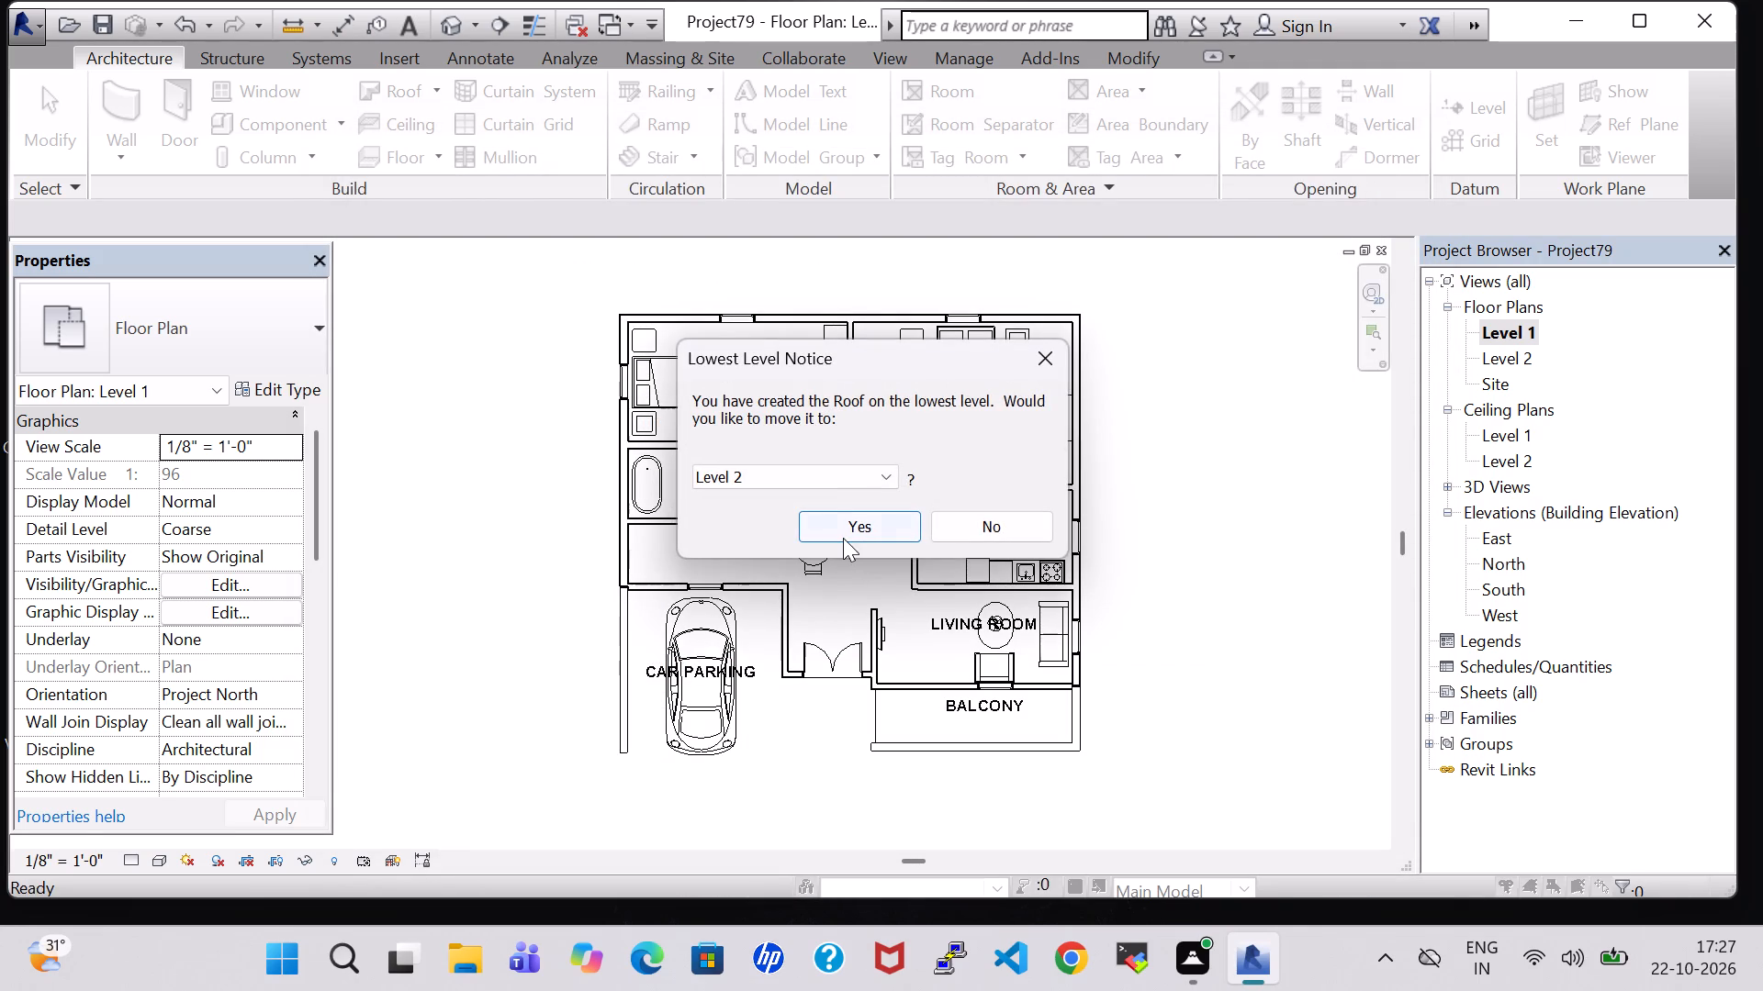
# Move the new roof to Level 2 and set its boundary to straight lines that do not define slope.
pyautogui.click(843, 538)
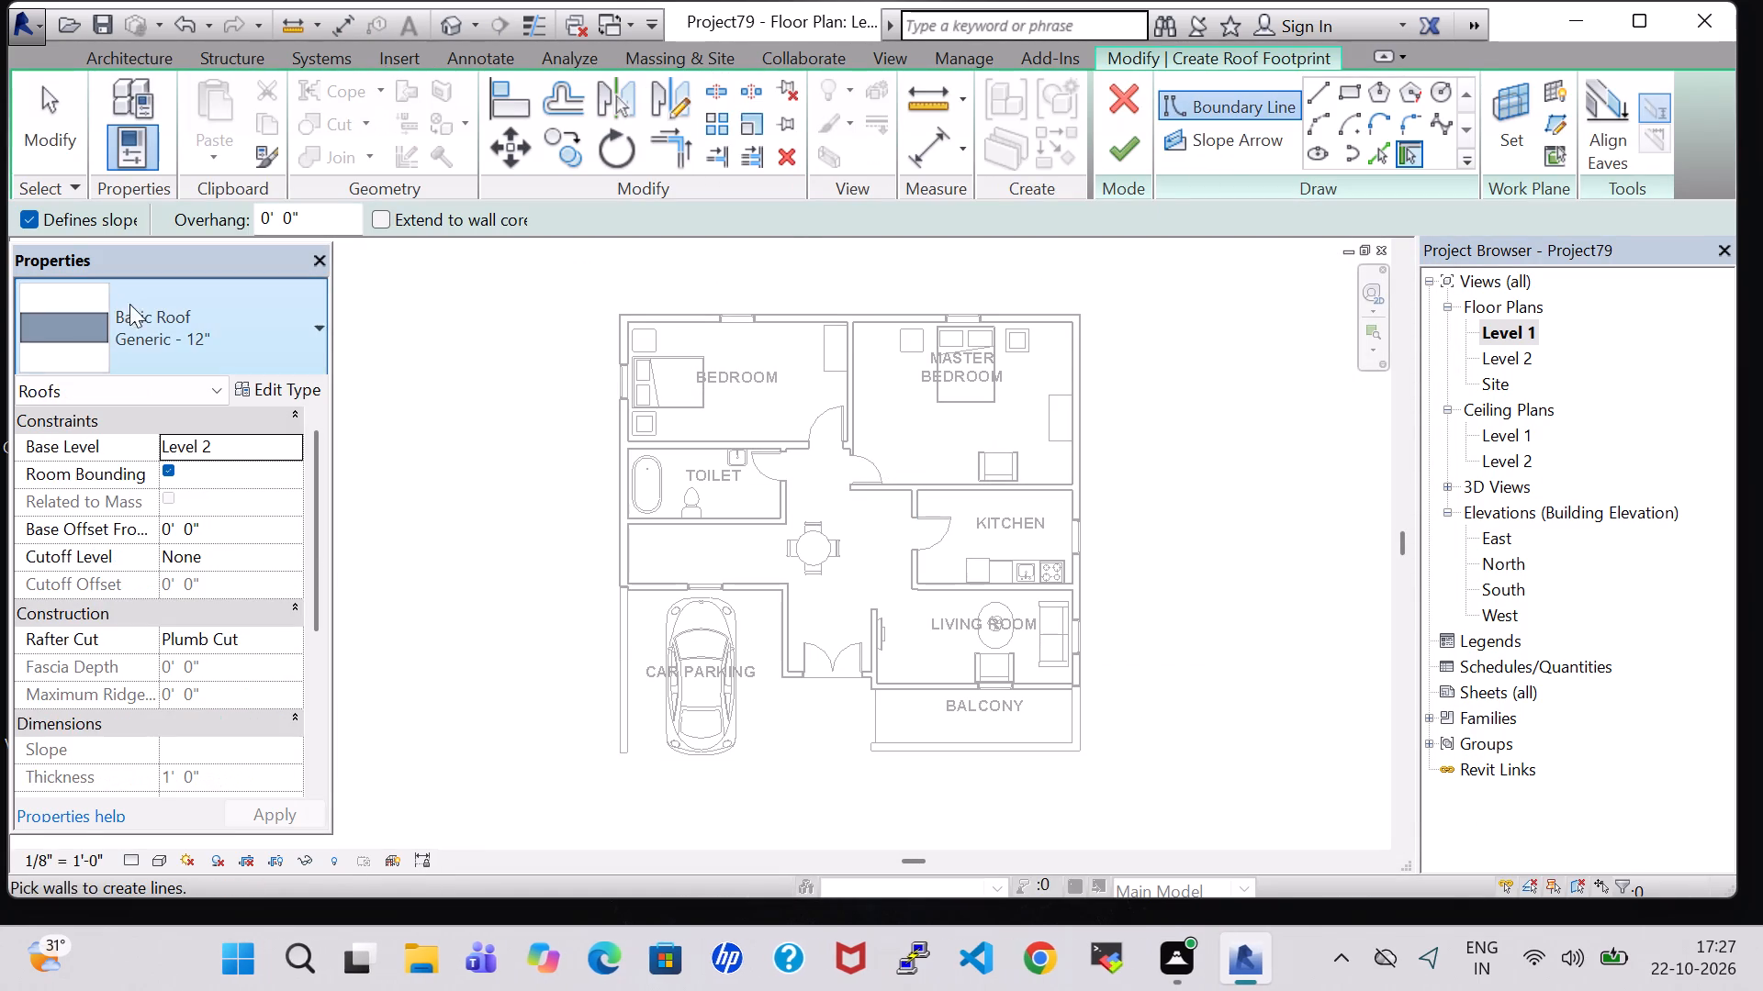
pyautogui.click(29, 220)
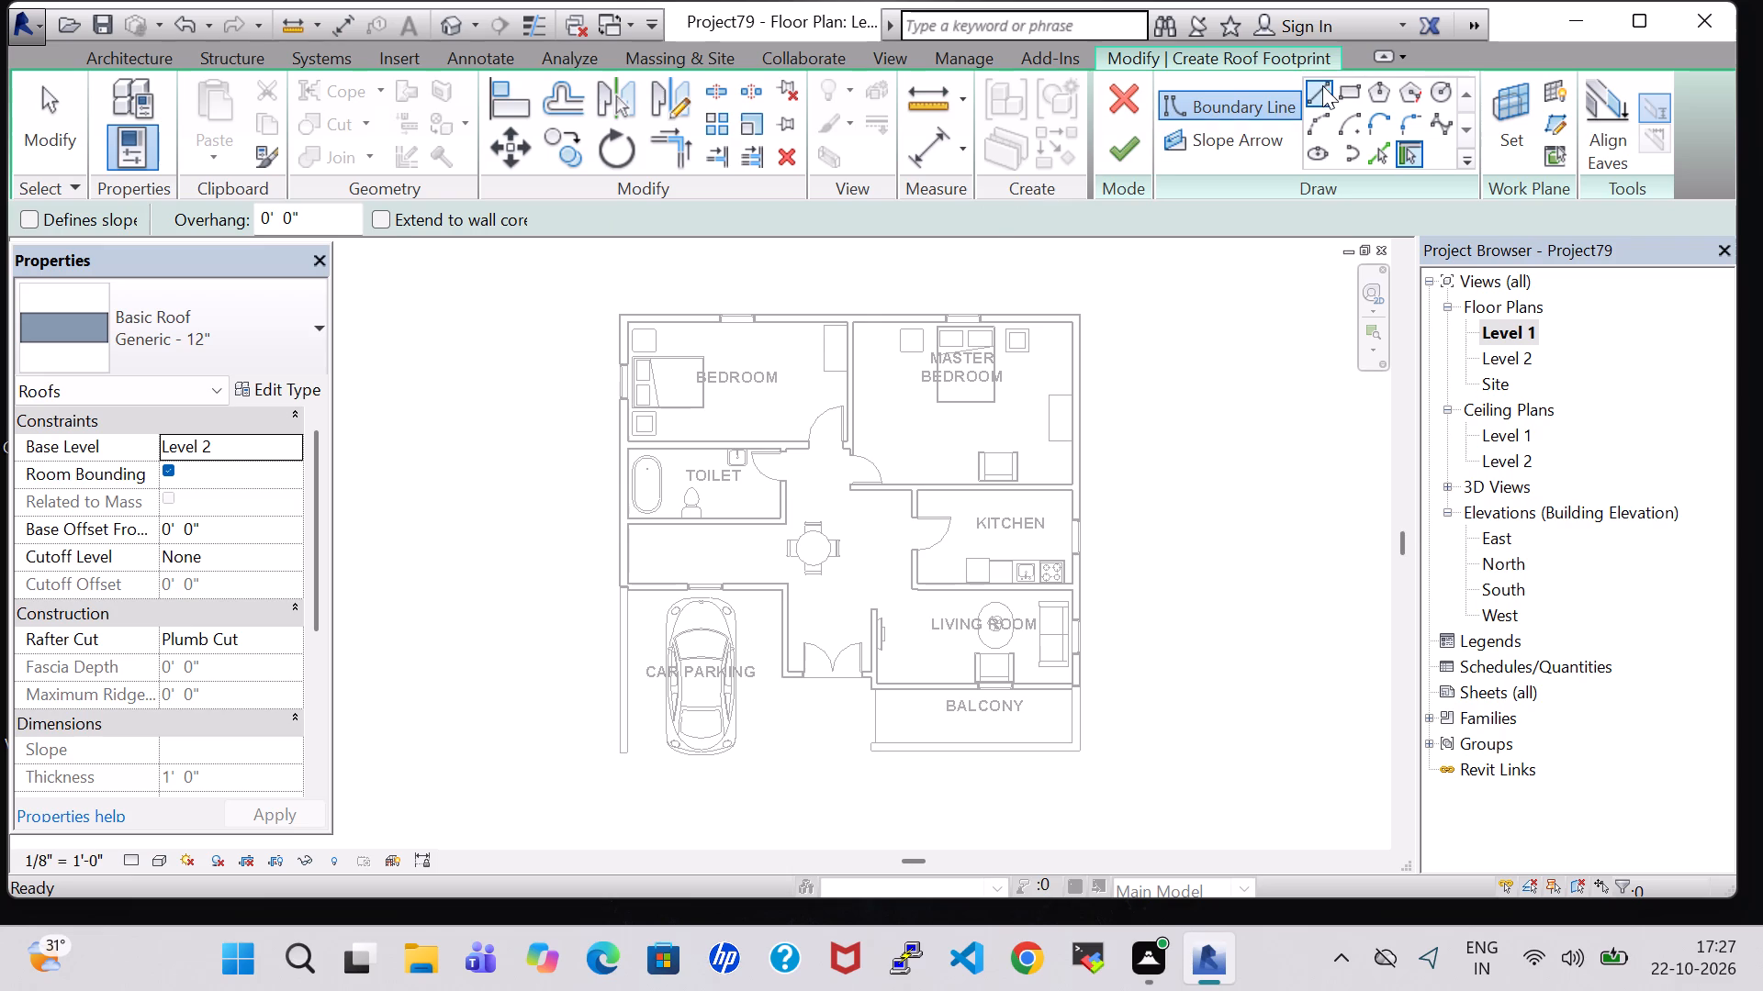
pyautogui.click(1322, 85)
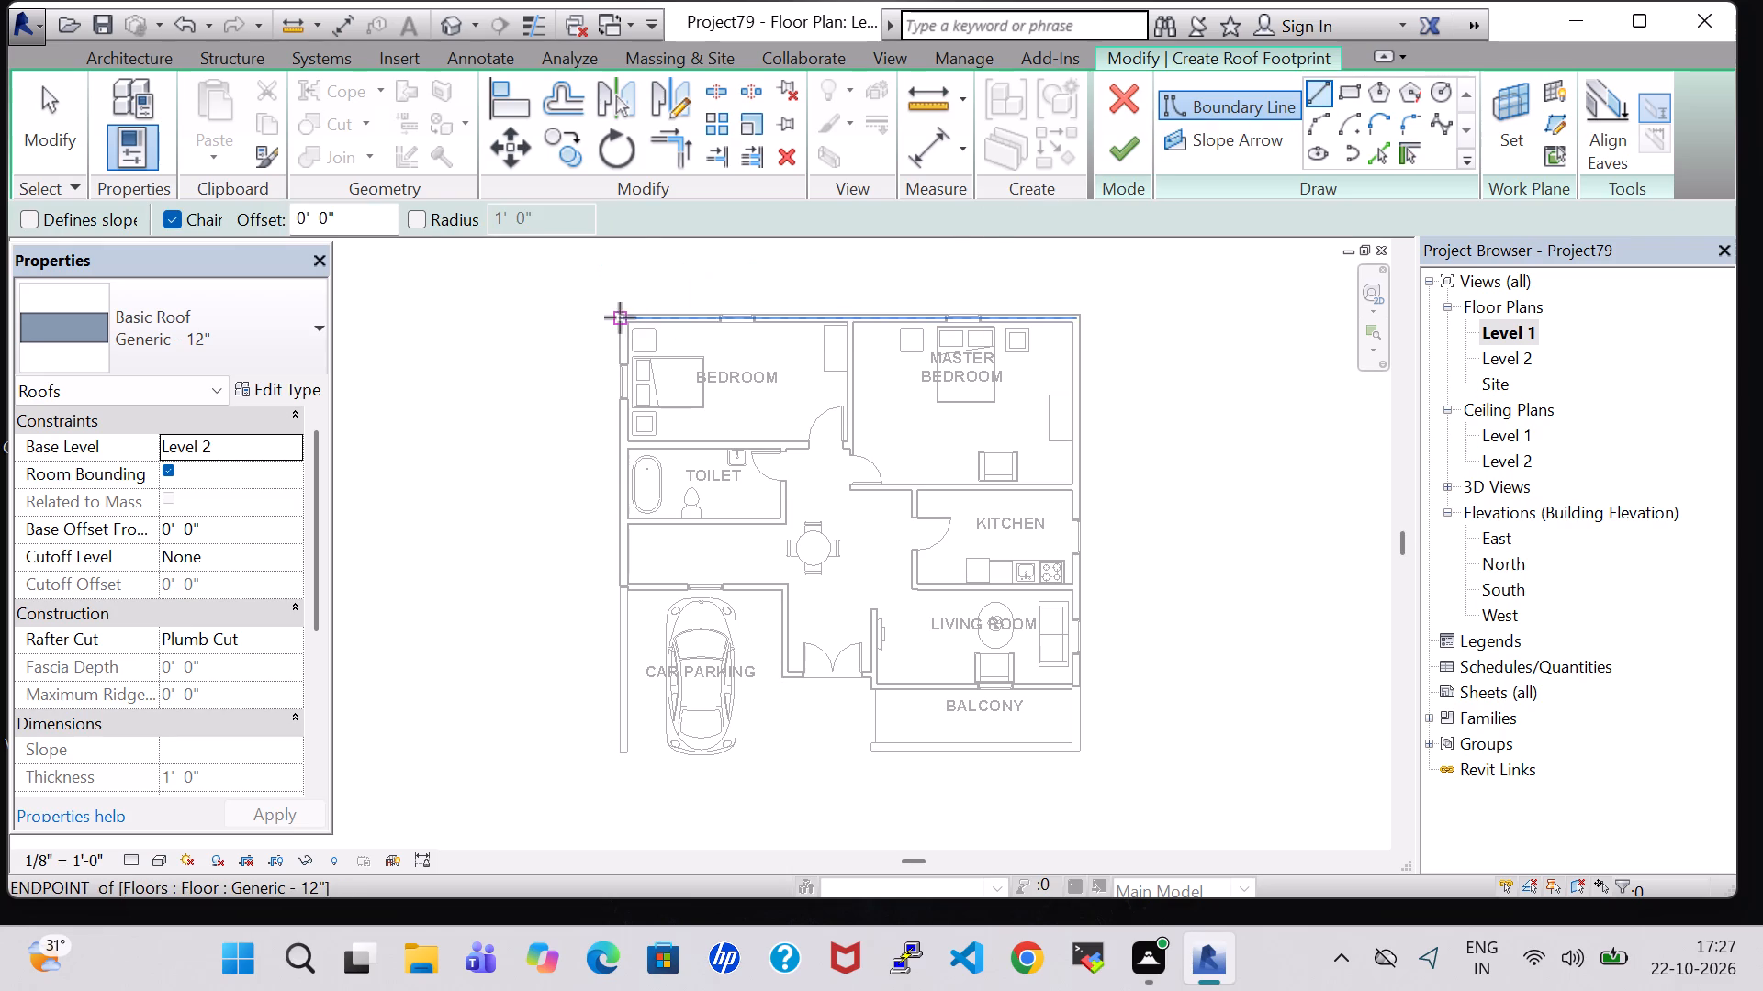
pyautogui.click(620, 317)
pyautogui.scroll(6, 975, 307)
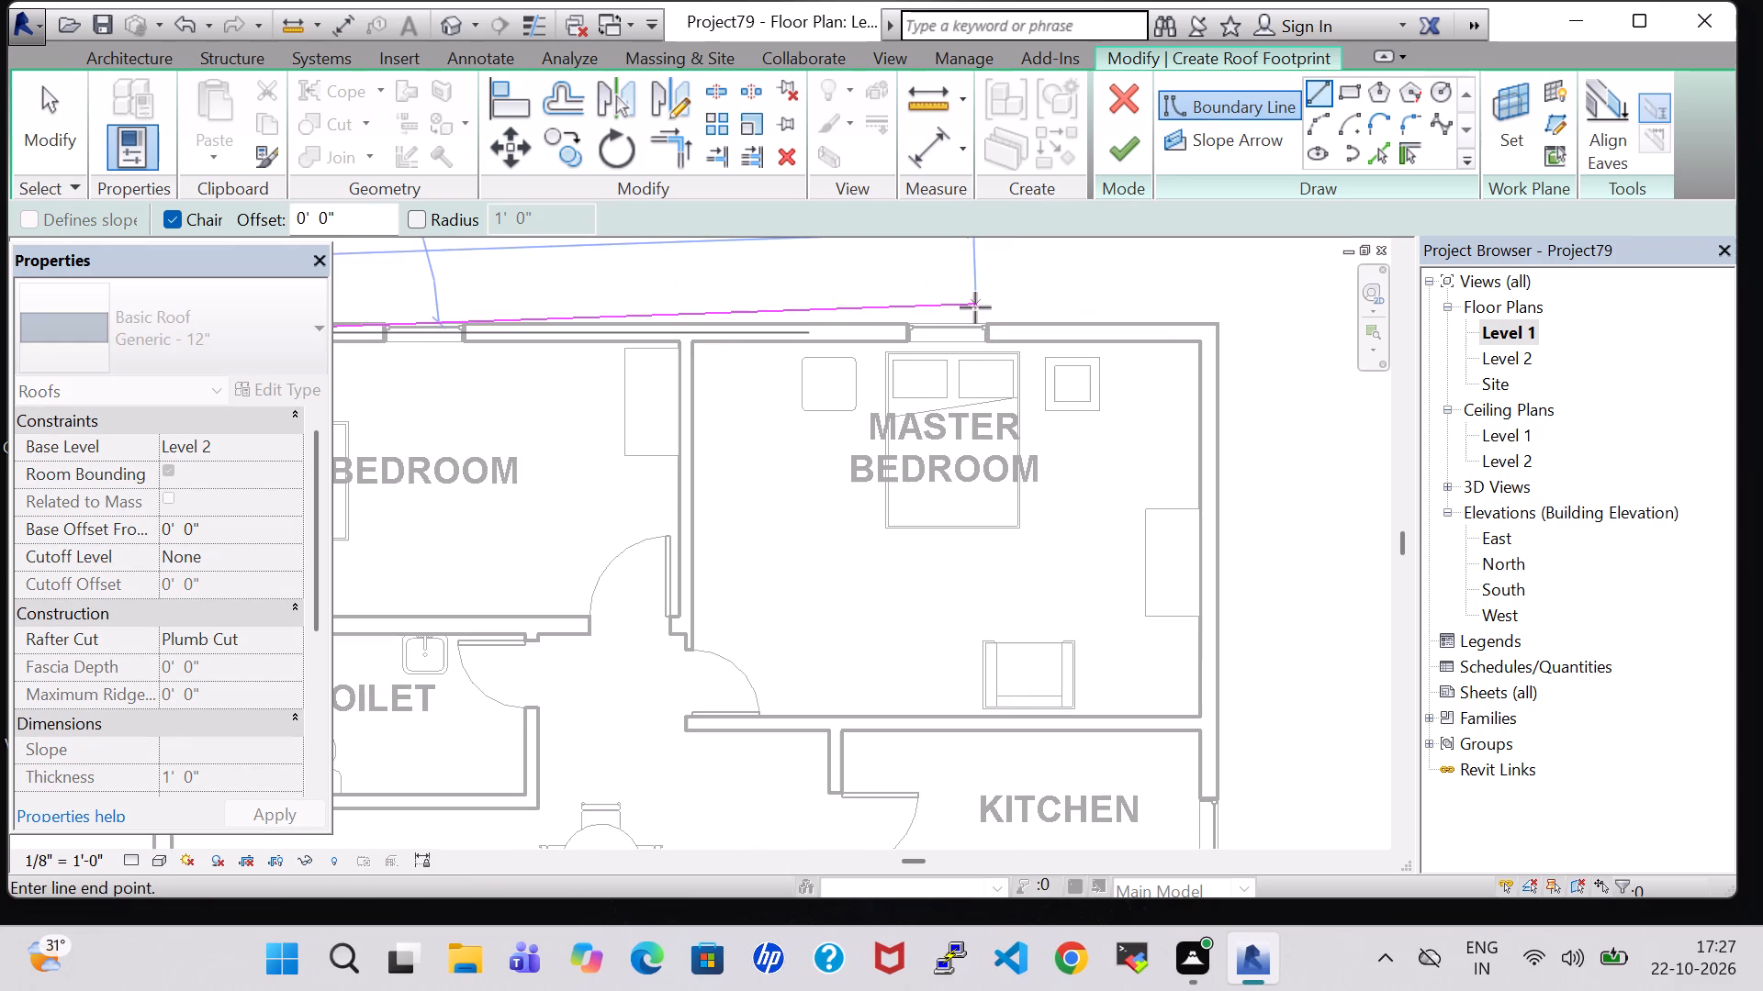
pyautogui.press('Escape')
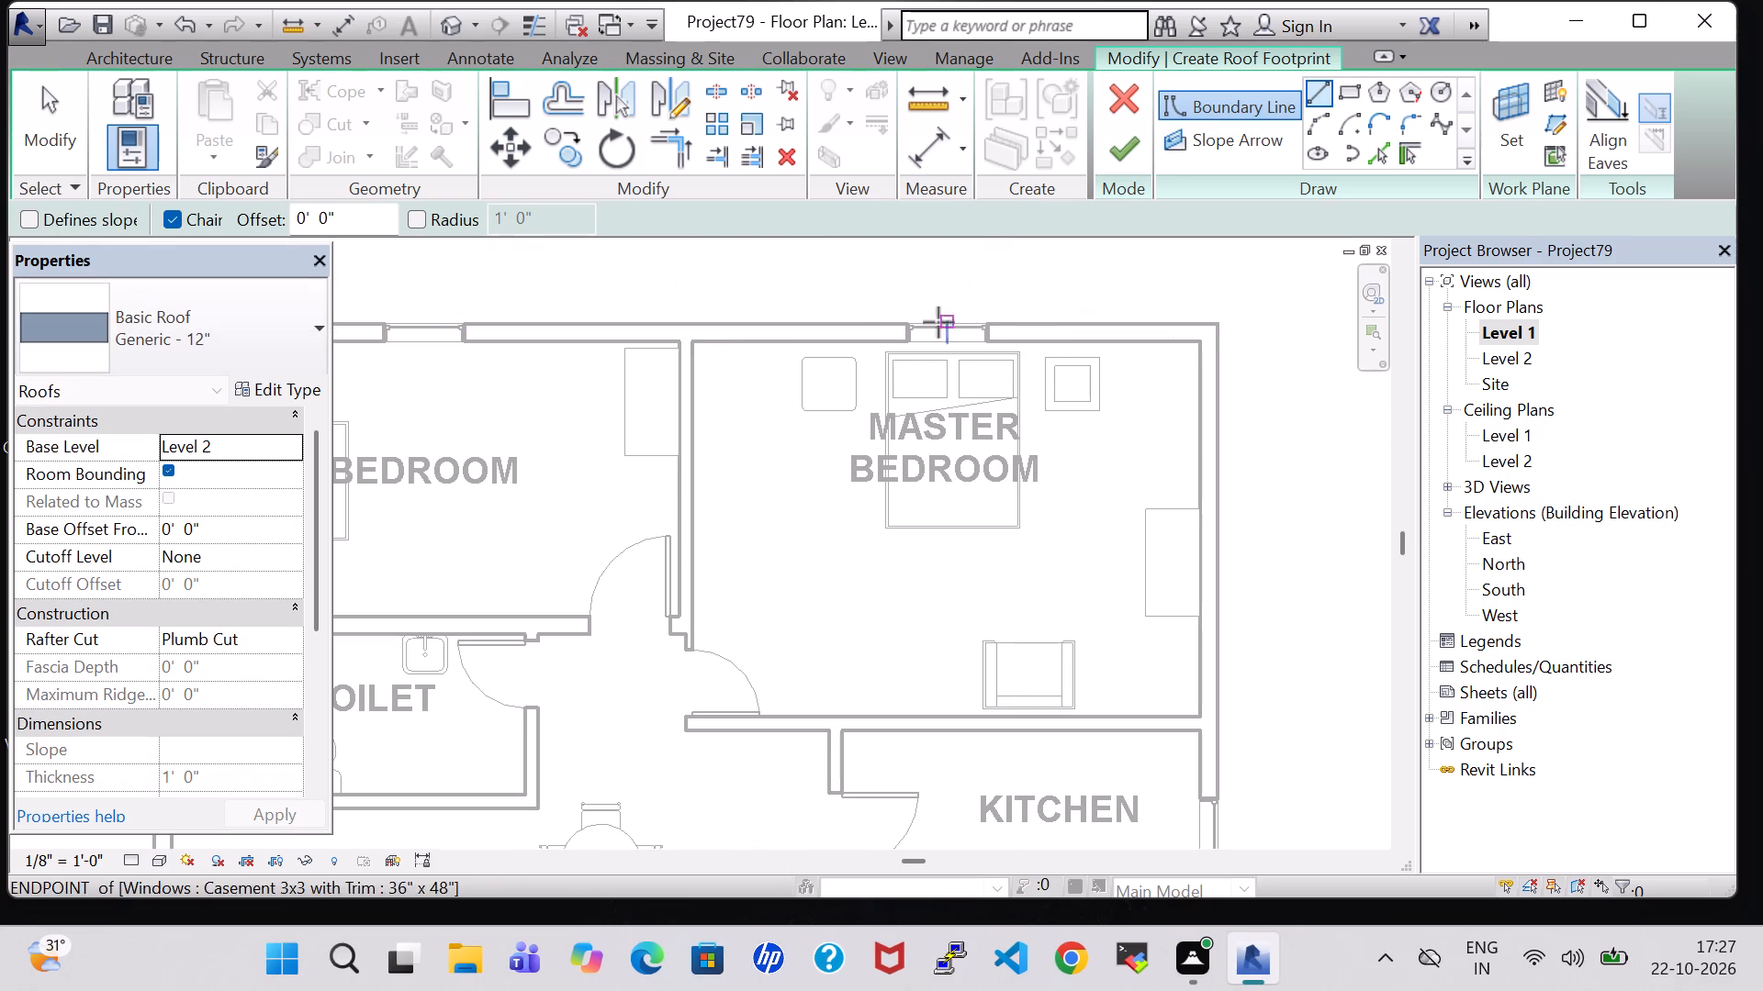
# Draw the roof boundary from the bedroom's outer corner along the north wall and the east wall to the living room's outer corner.
pyautogui.moveTo(500, 277); pyautogui.dragTo(684, 348, button='middle')
pyautogui.moveTo(602, 348); pyautogui.dragTo(616, 348, button='middle')
pyautogui.scroll(1, 602, 348)
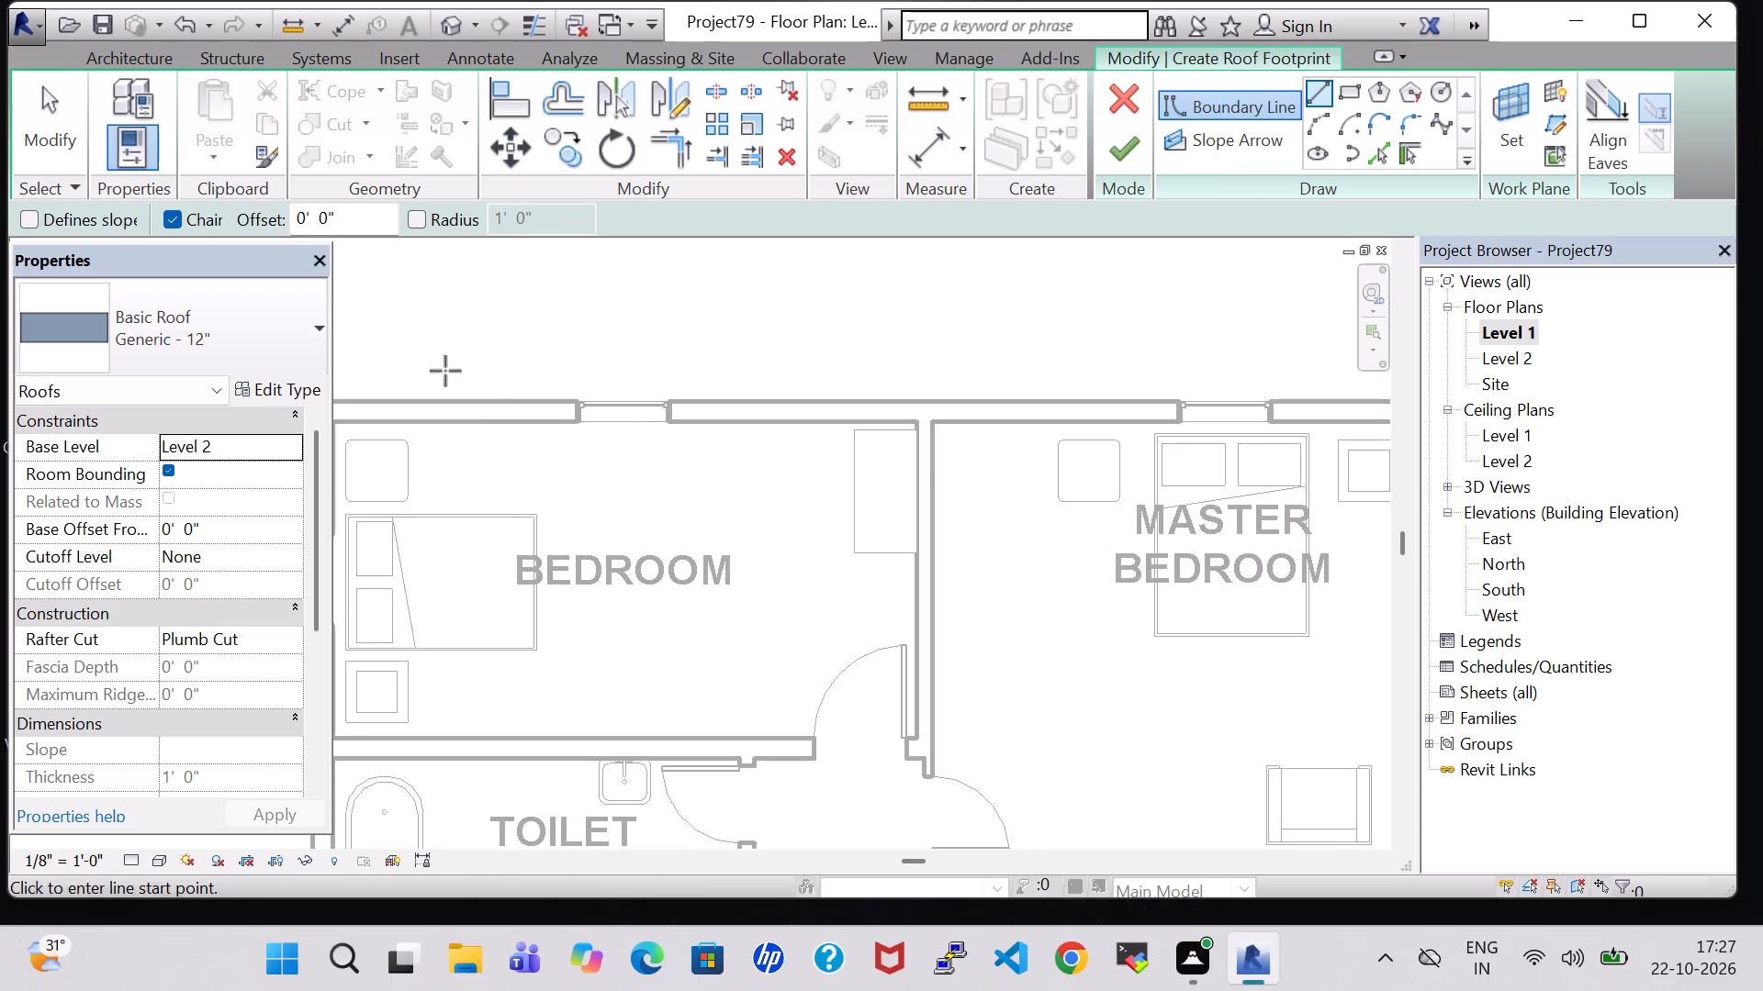
pyautogui.moveTo(456, 375); pyautogui.dragTo(524, 377, button='middle')
pyautogui.middleClick(524, 377)
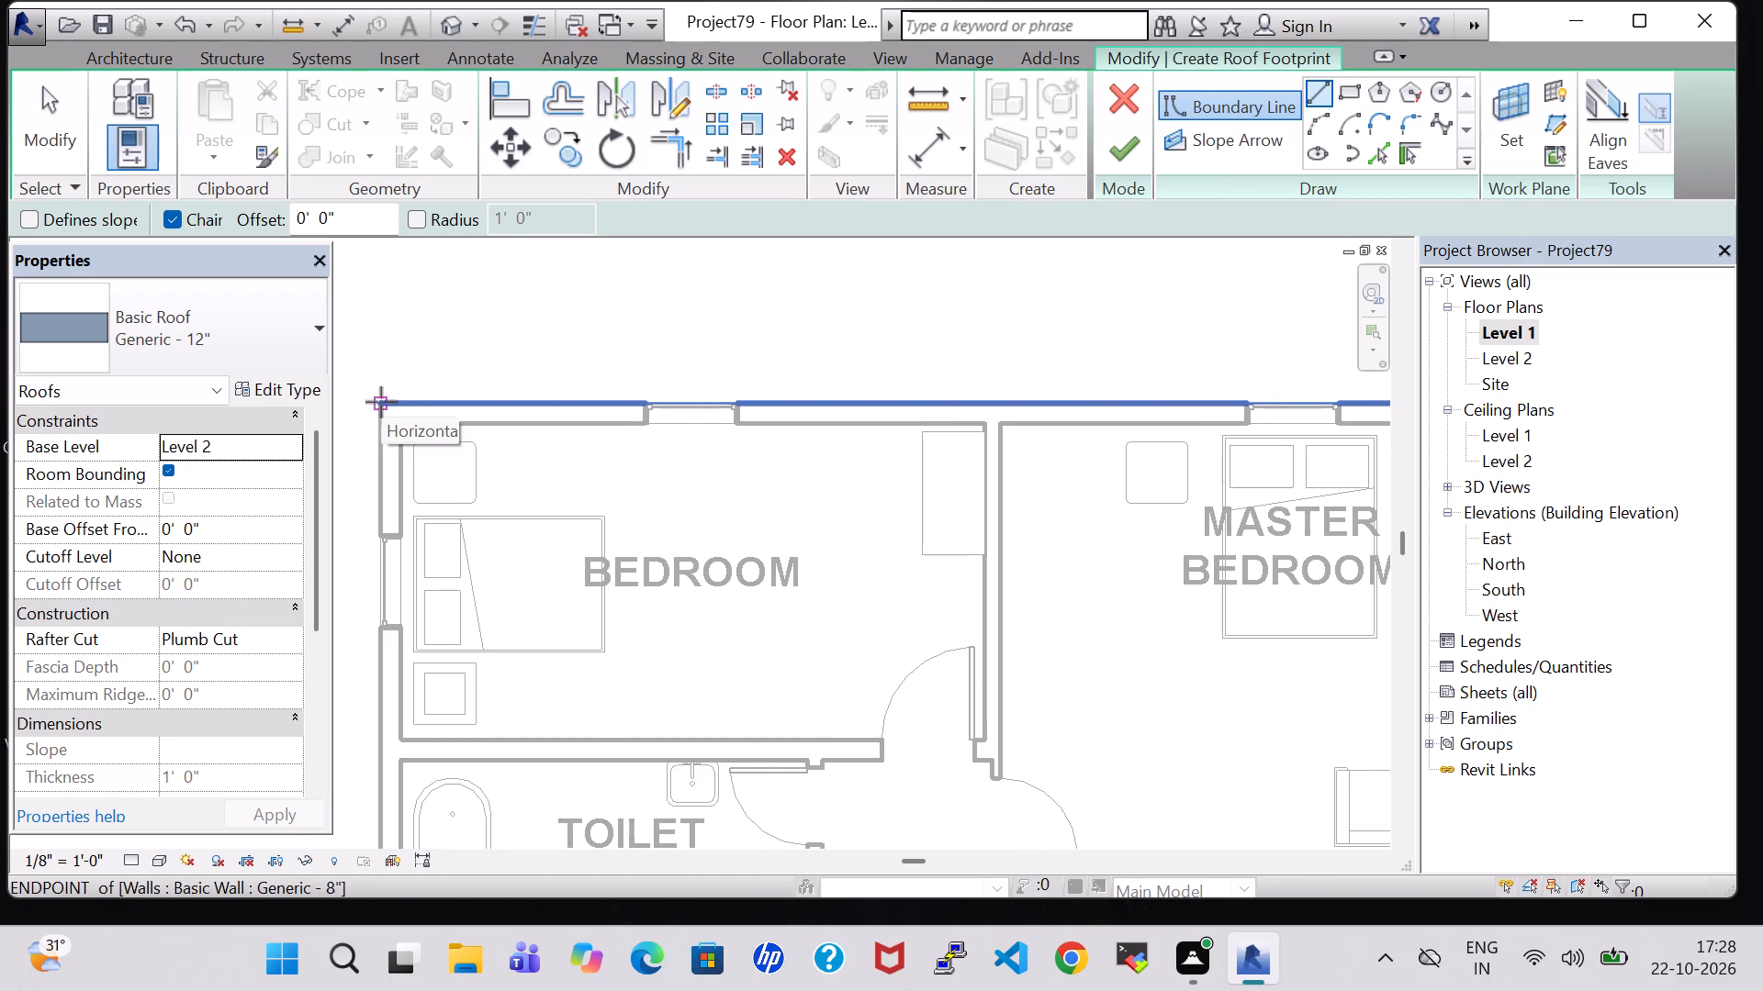
pyautogui.click(381, 402)
pyautogui.moveTo(816, 399); pyautogui.dragTo(443, 396, button='middle')
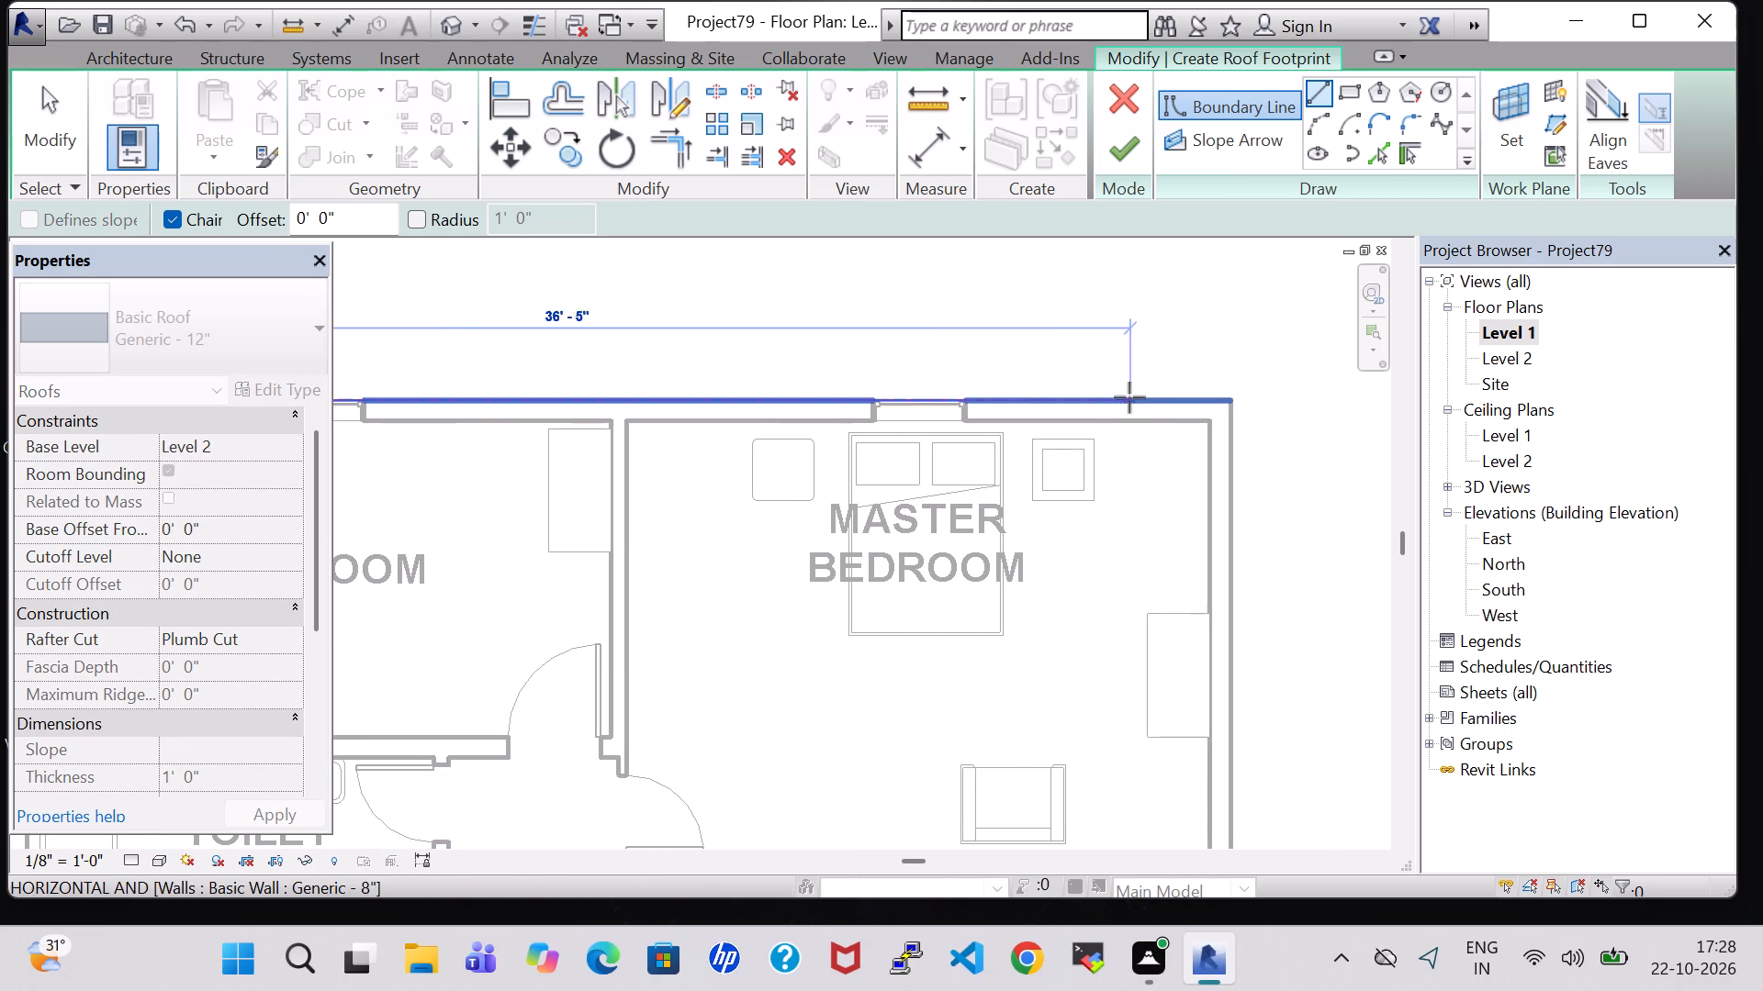
pyautogui.click(1225, 395)
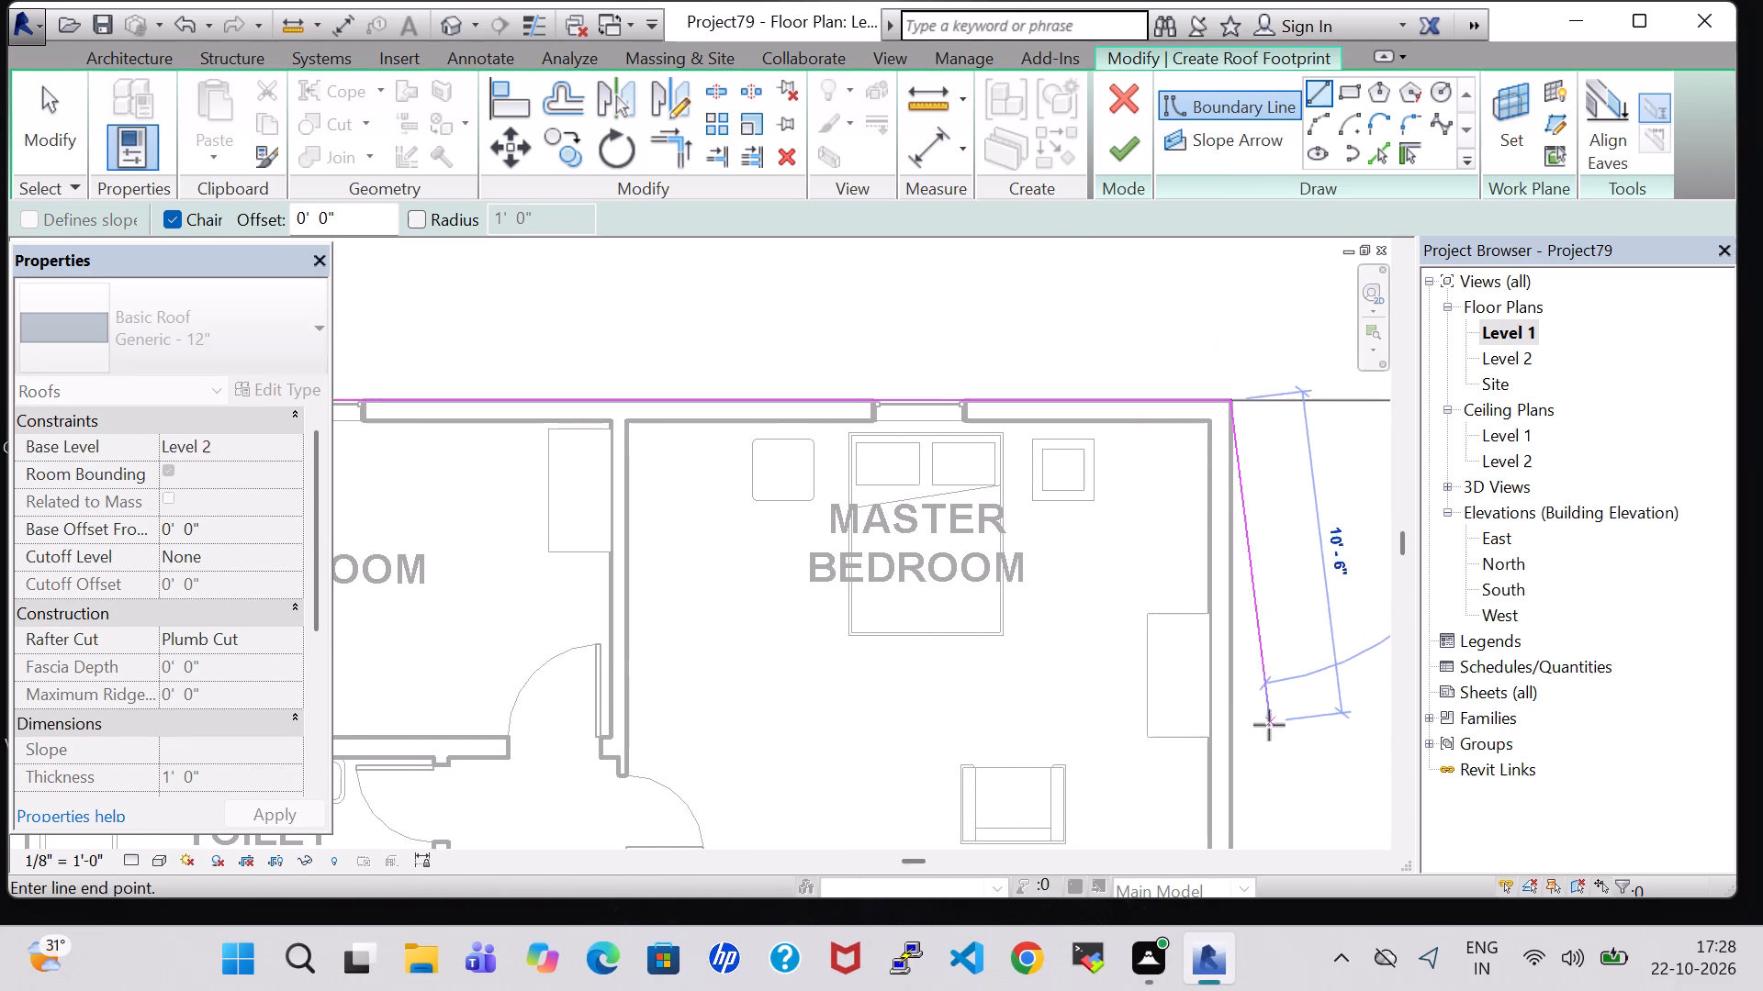
pyautogui.moveTo(1231, 760); pyautogui.dragTo(1188, 384, button='middle')
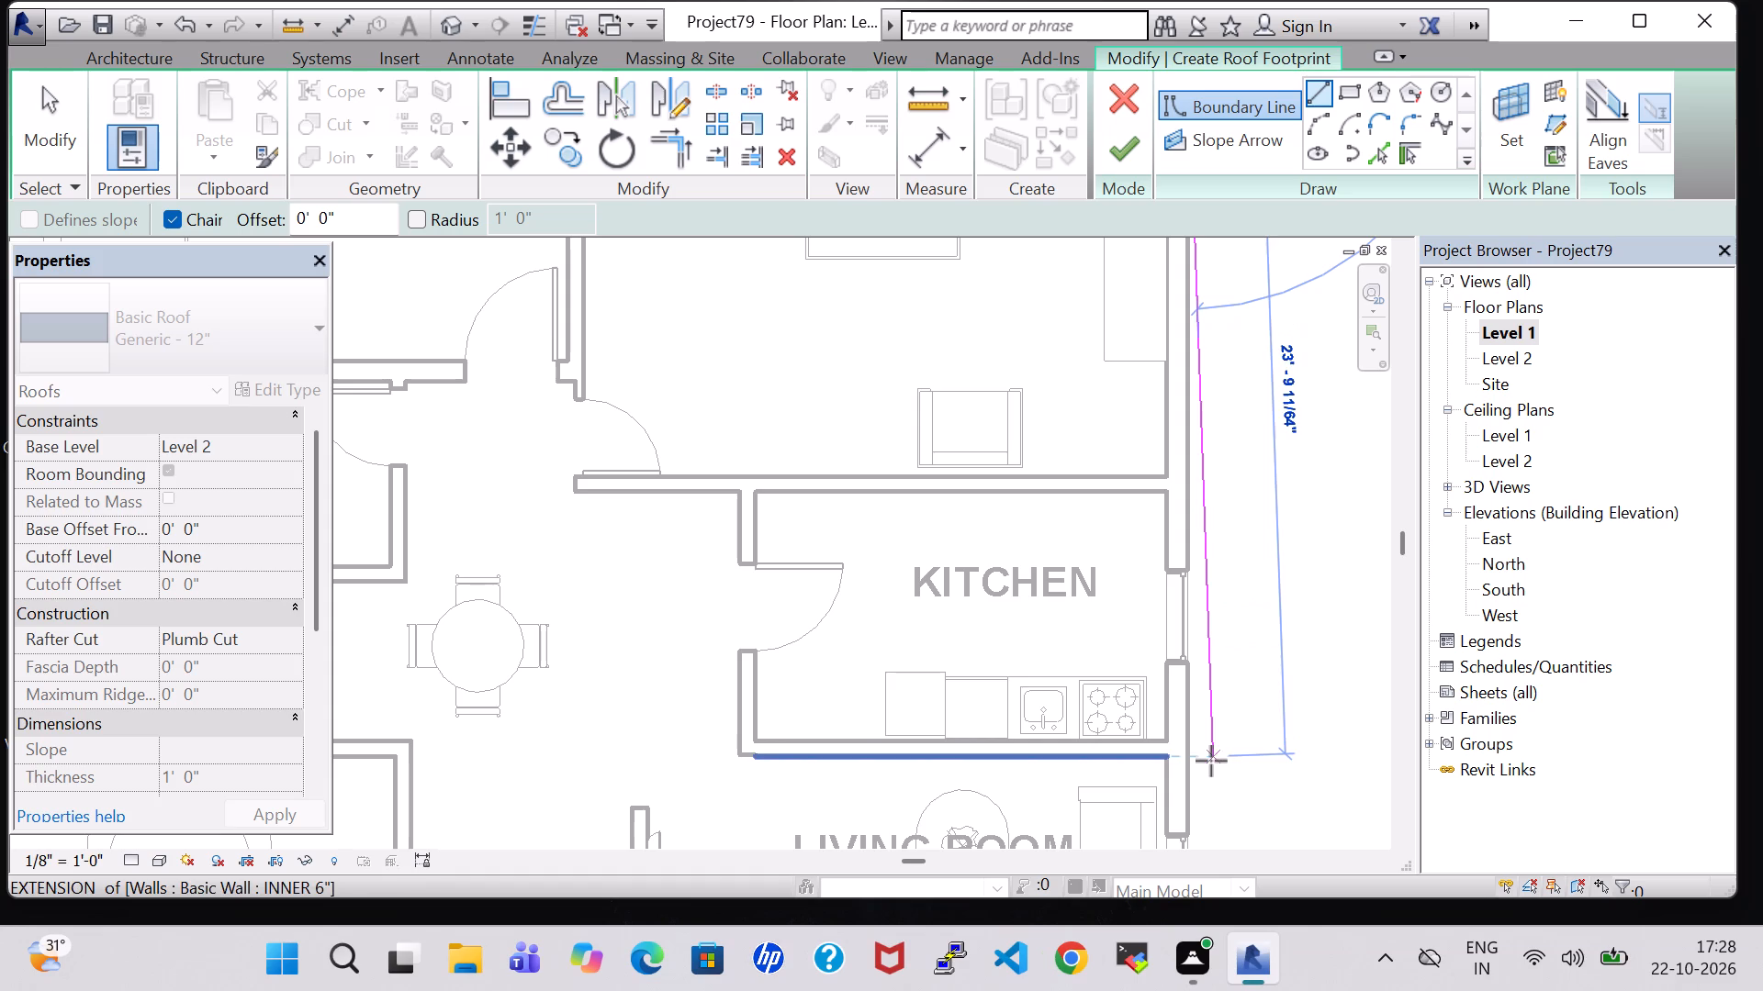
pyautogui.moveTo(1182, 768); pyautogui.dragTo(1102, 359, button='middle')
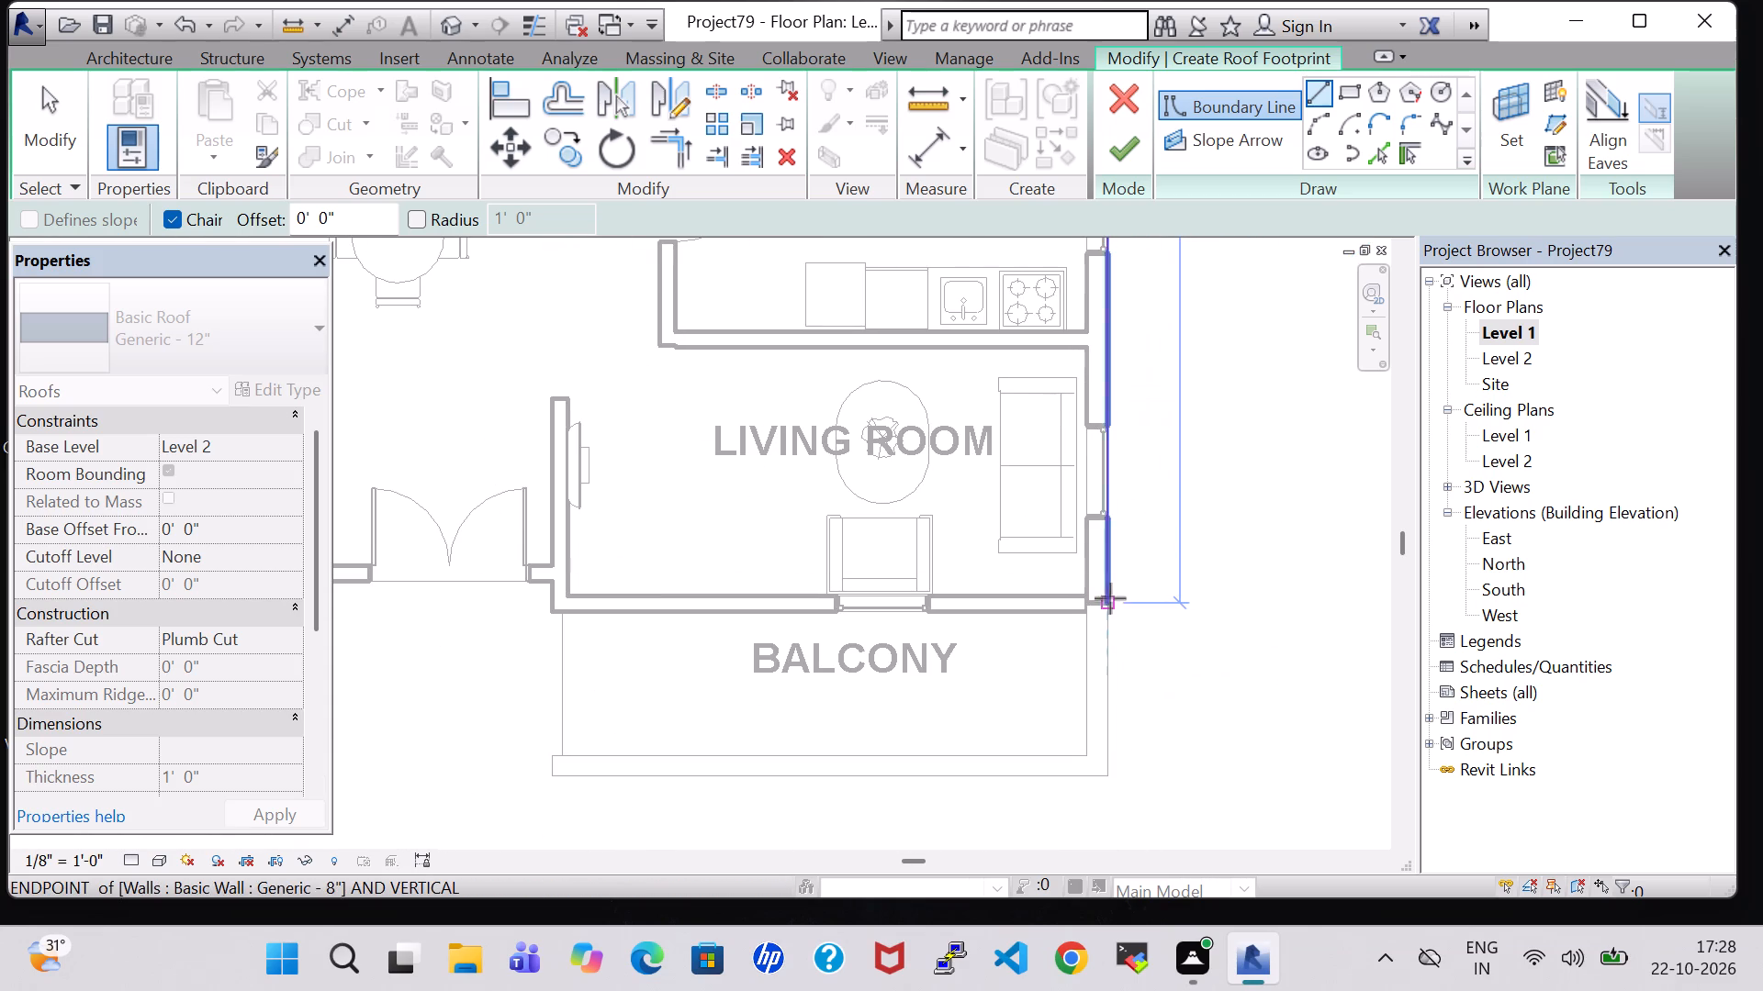
pyautogui.click(1110, 610)
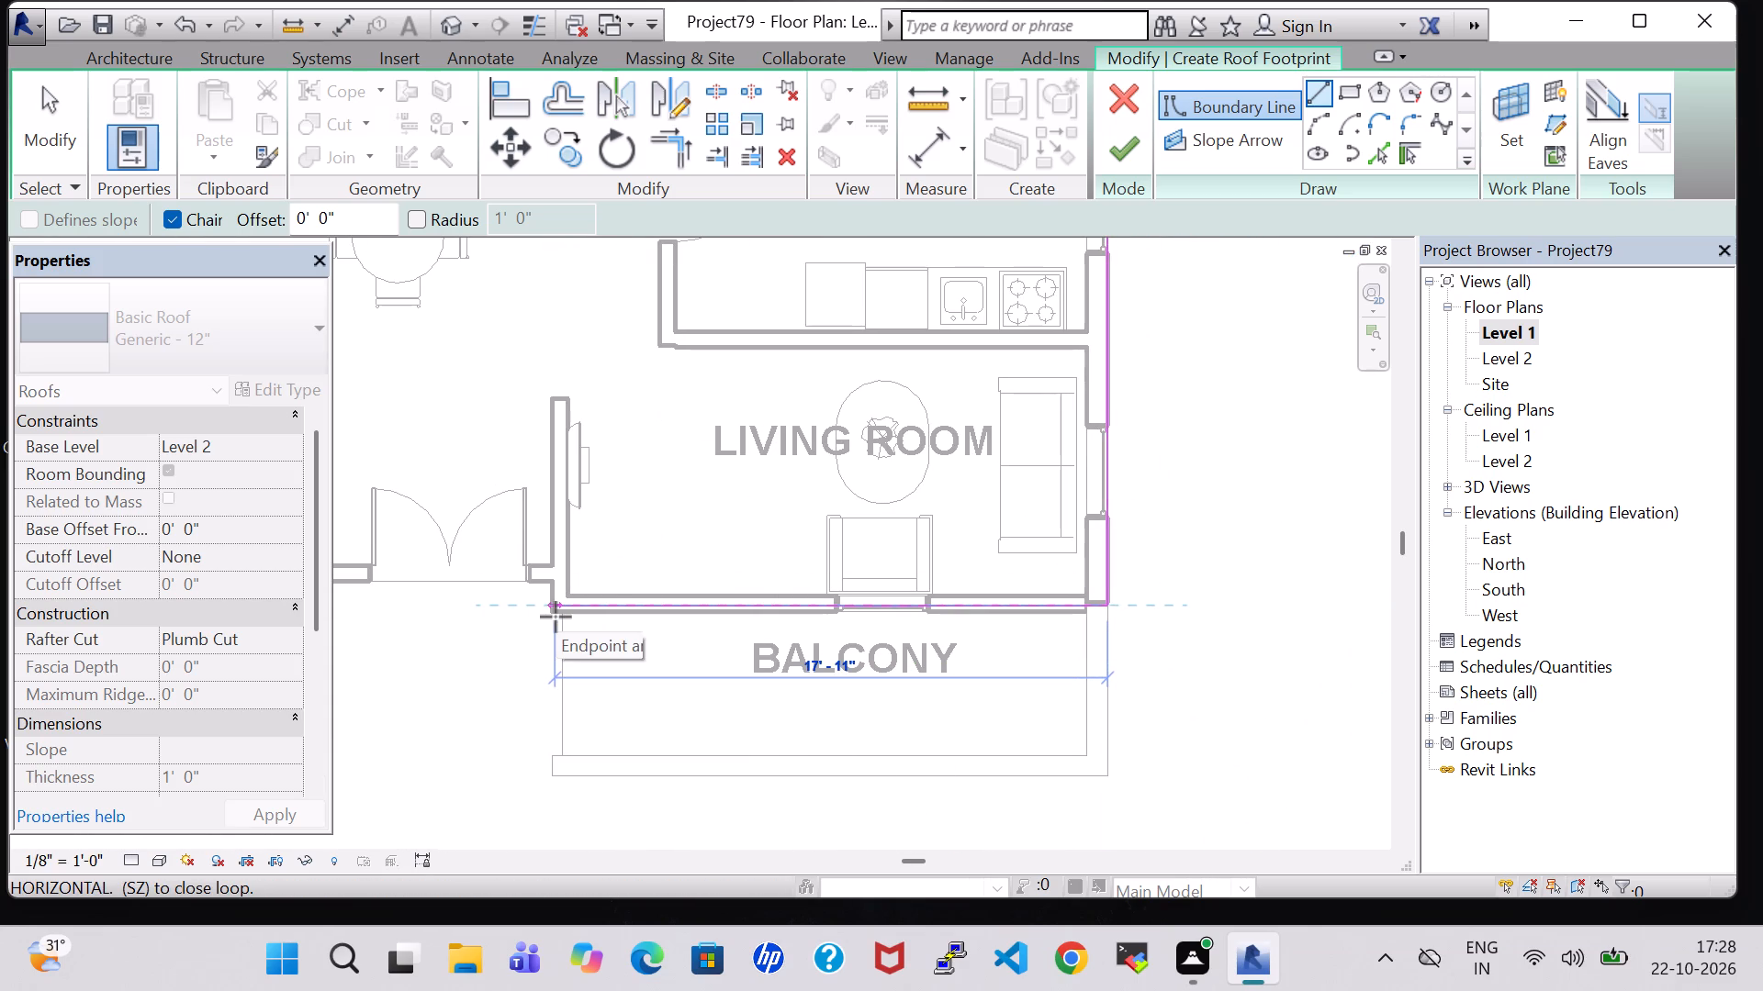
# Close the roof boundary along the living room, entrance, 7'-7" and 14'-0" car parking walls and the 23'-9" west wall, and finish the roof.
pyautogui.moveTo(558, 613); pyautogui.dragTo(1239, 615, button='middle')
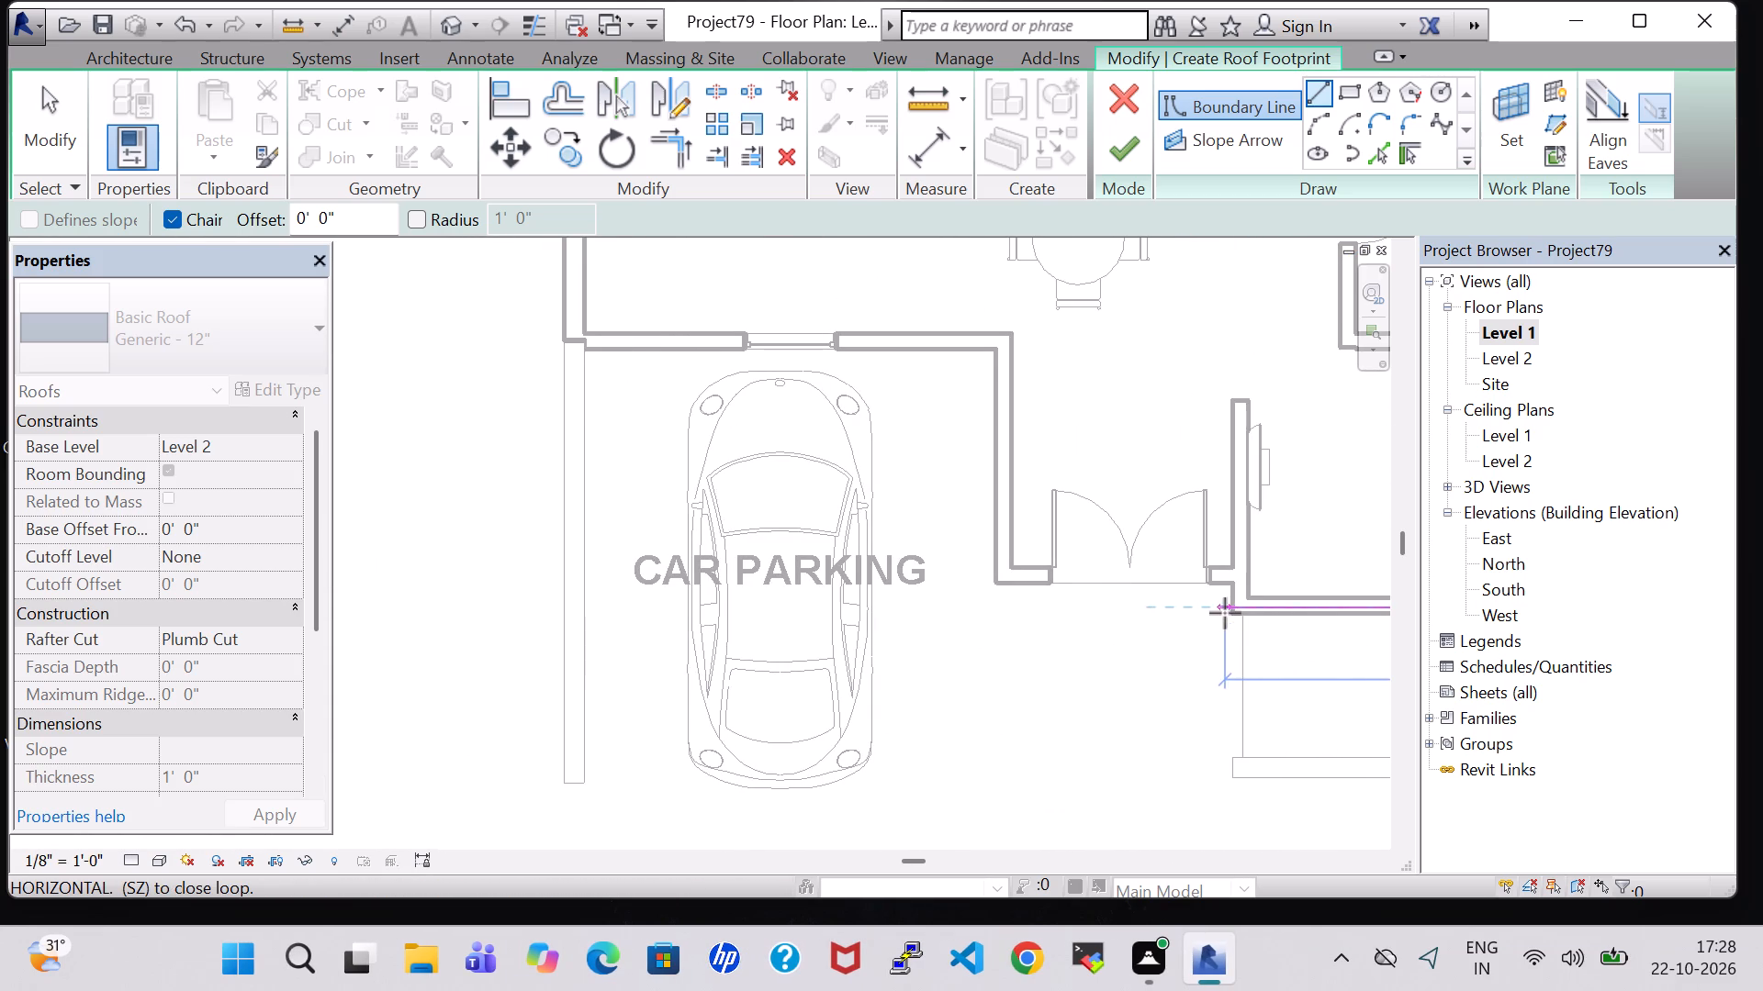
pyautogui.click(1233, 613)
pyautogui.click(1232, 593)
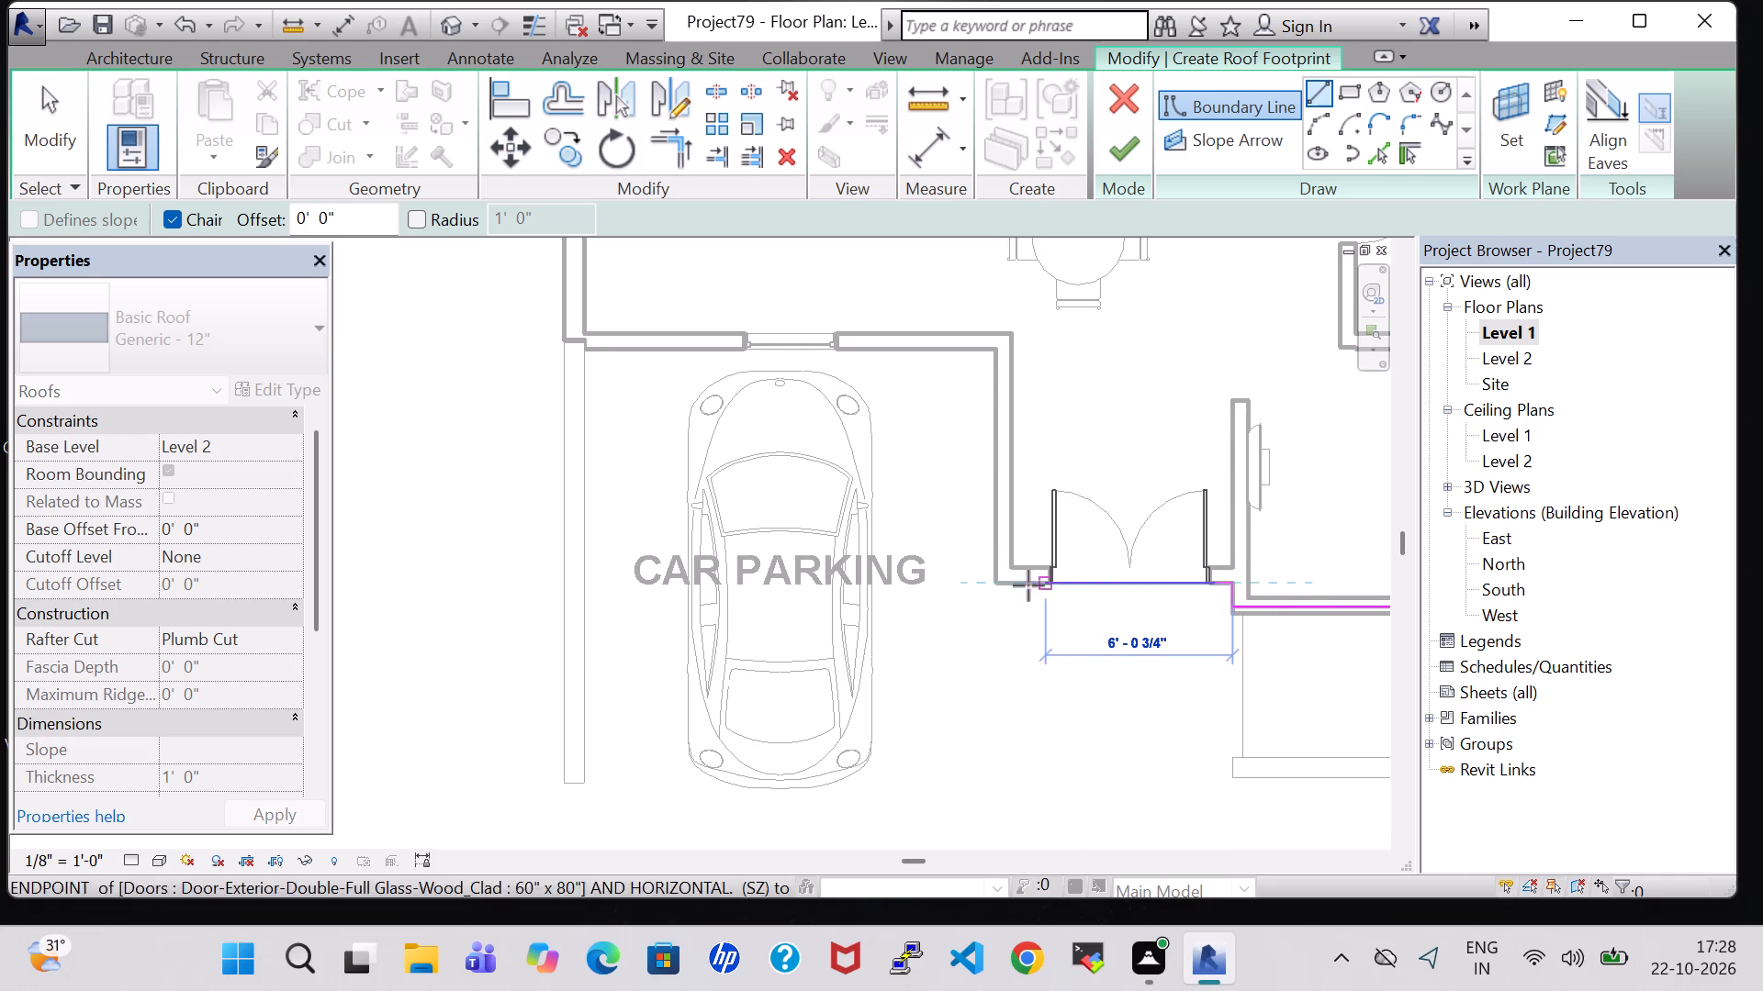
pyautogui.click(993, 583)
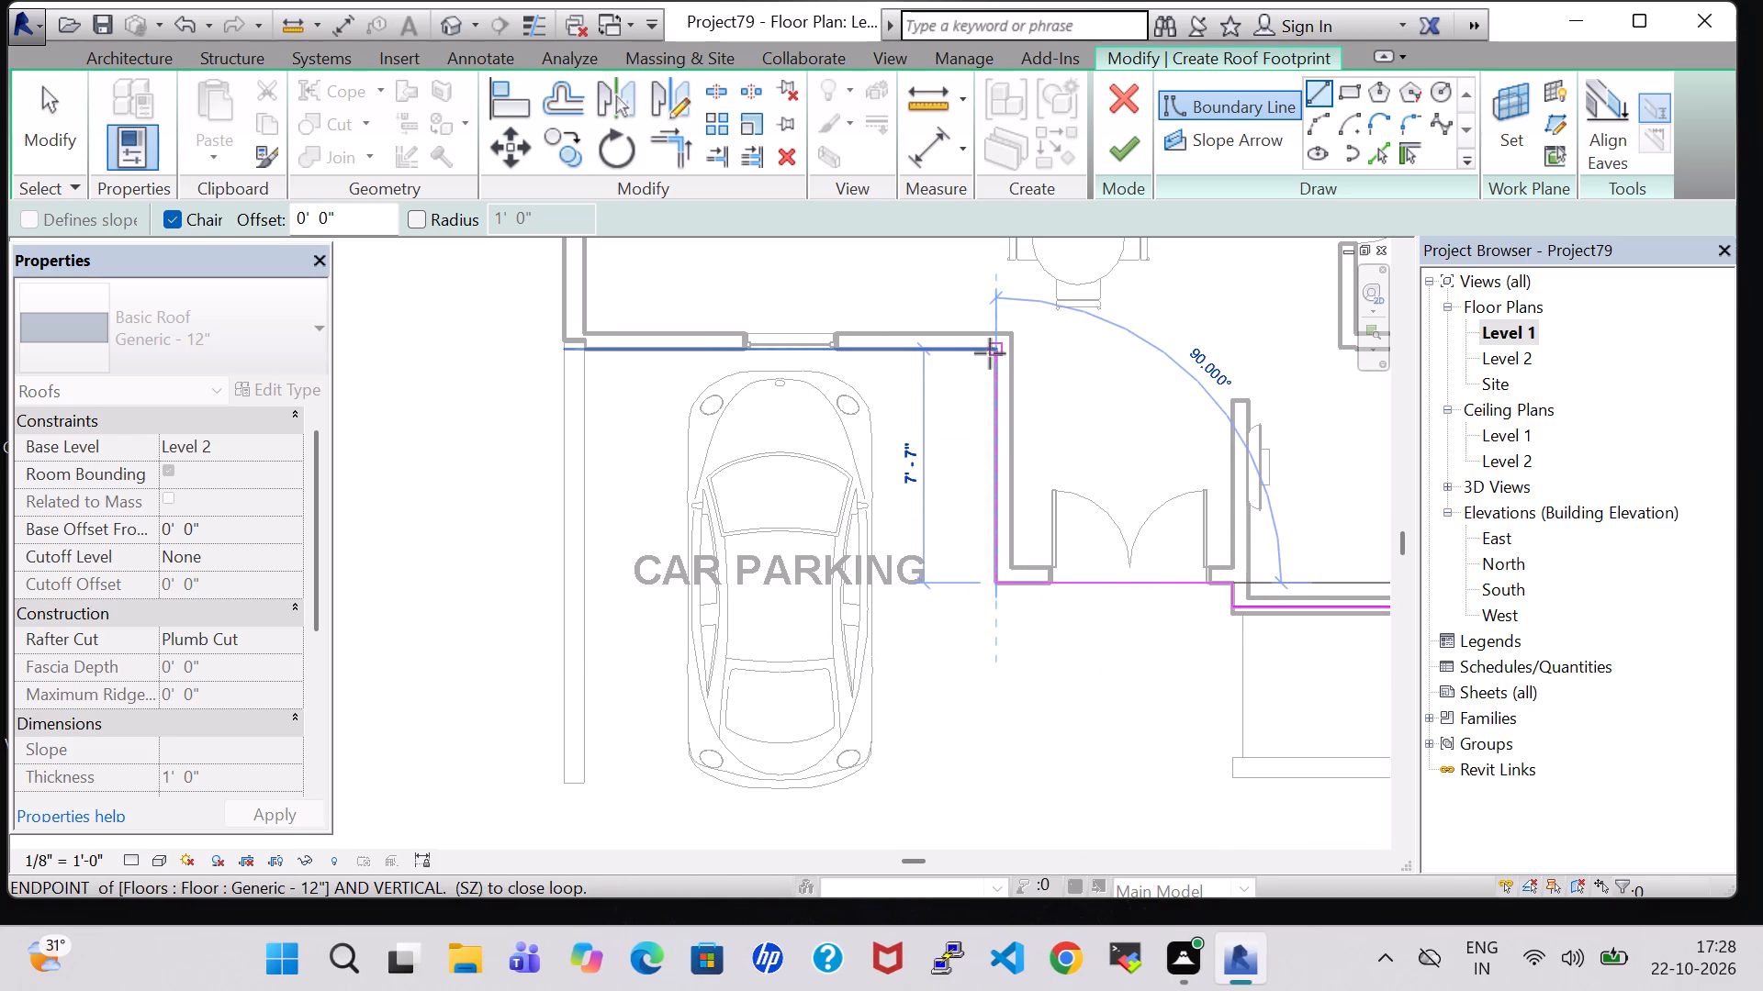
pyautogui.click(990, 353)
pyautogui.click(564, 348)
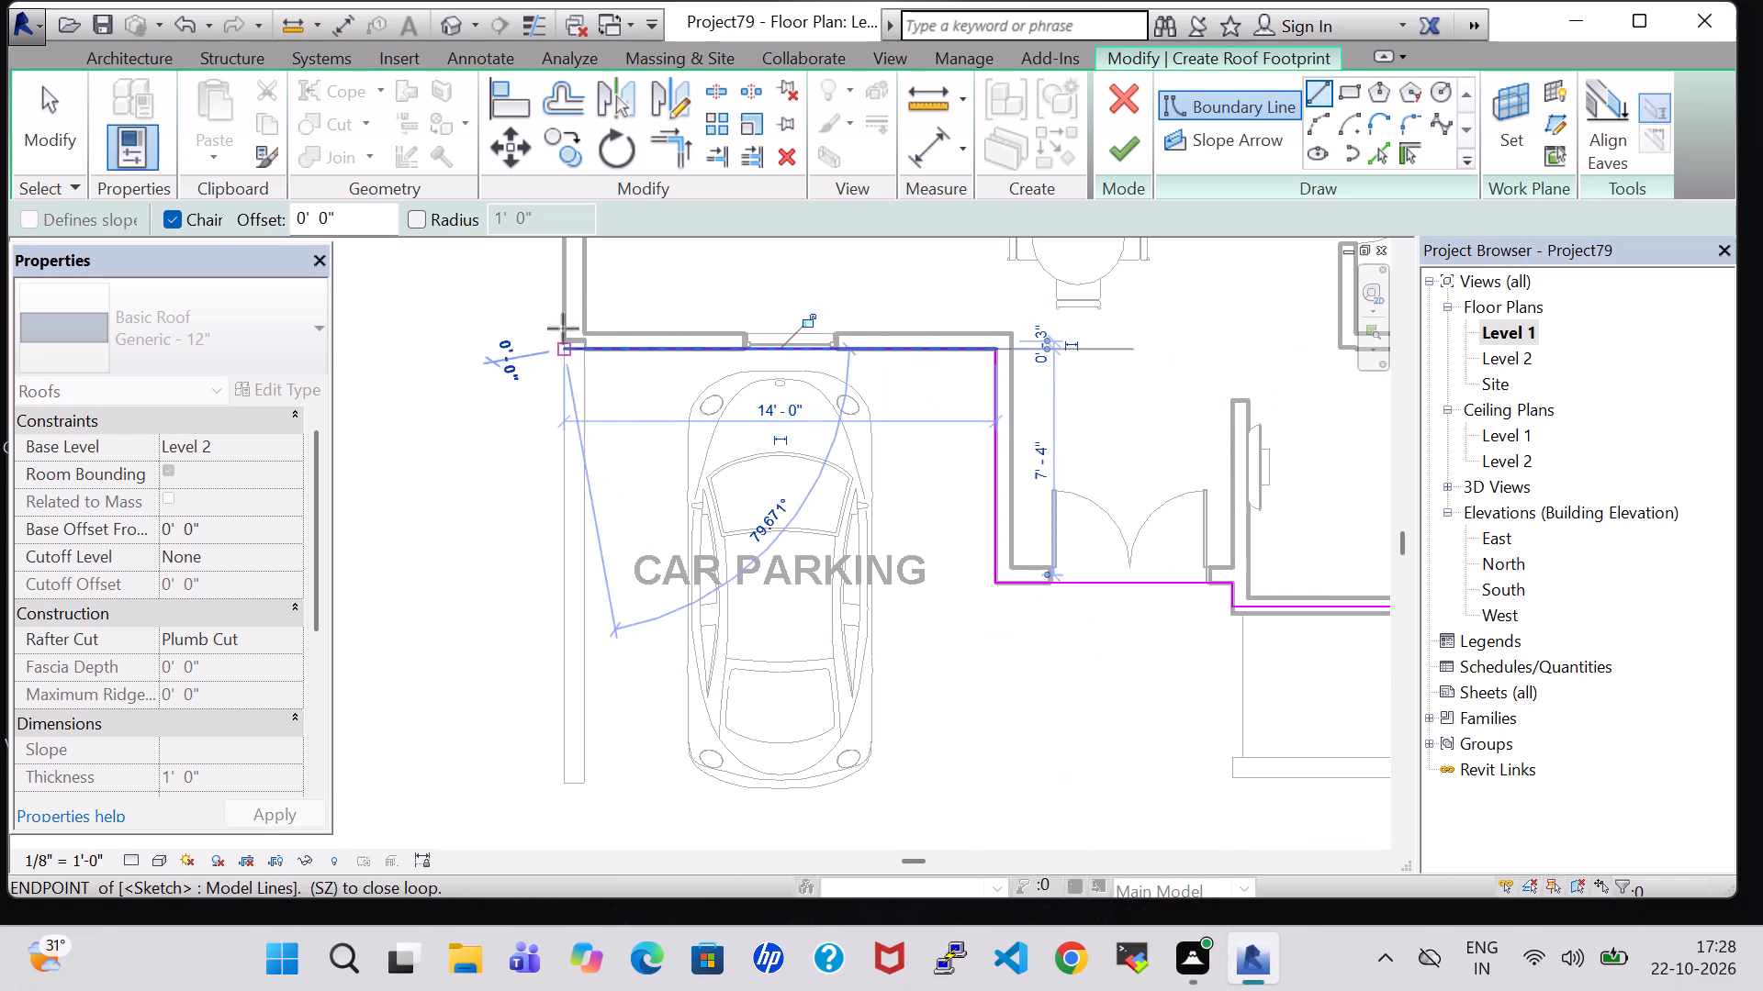
pyautogui.moveTo(558, 305); pyautogui.dragTo(595, 819, button='middle')
pyautogui.scroll(1, 595, 819)
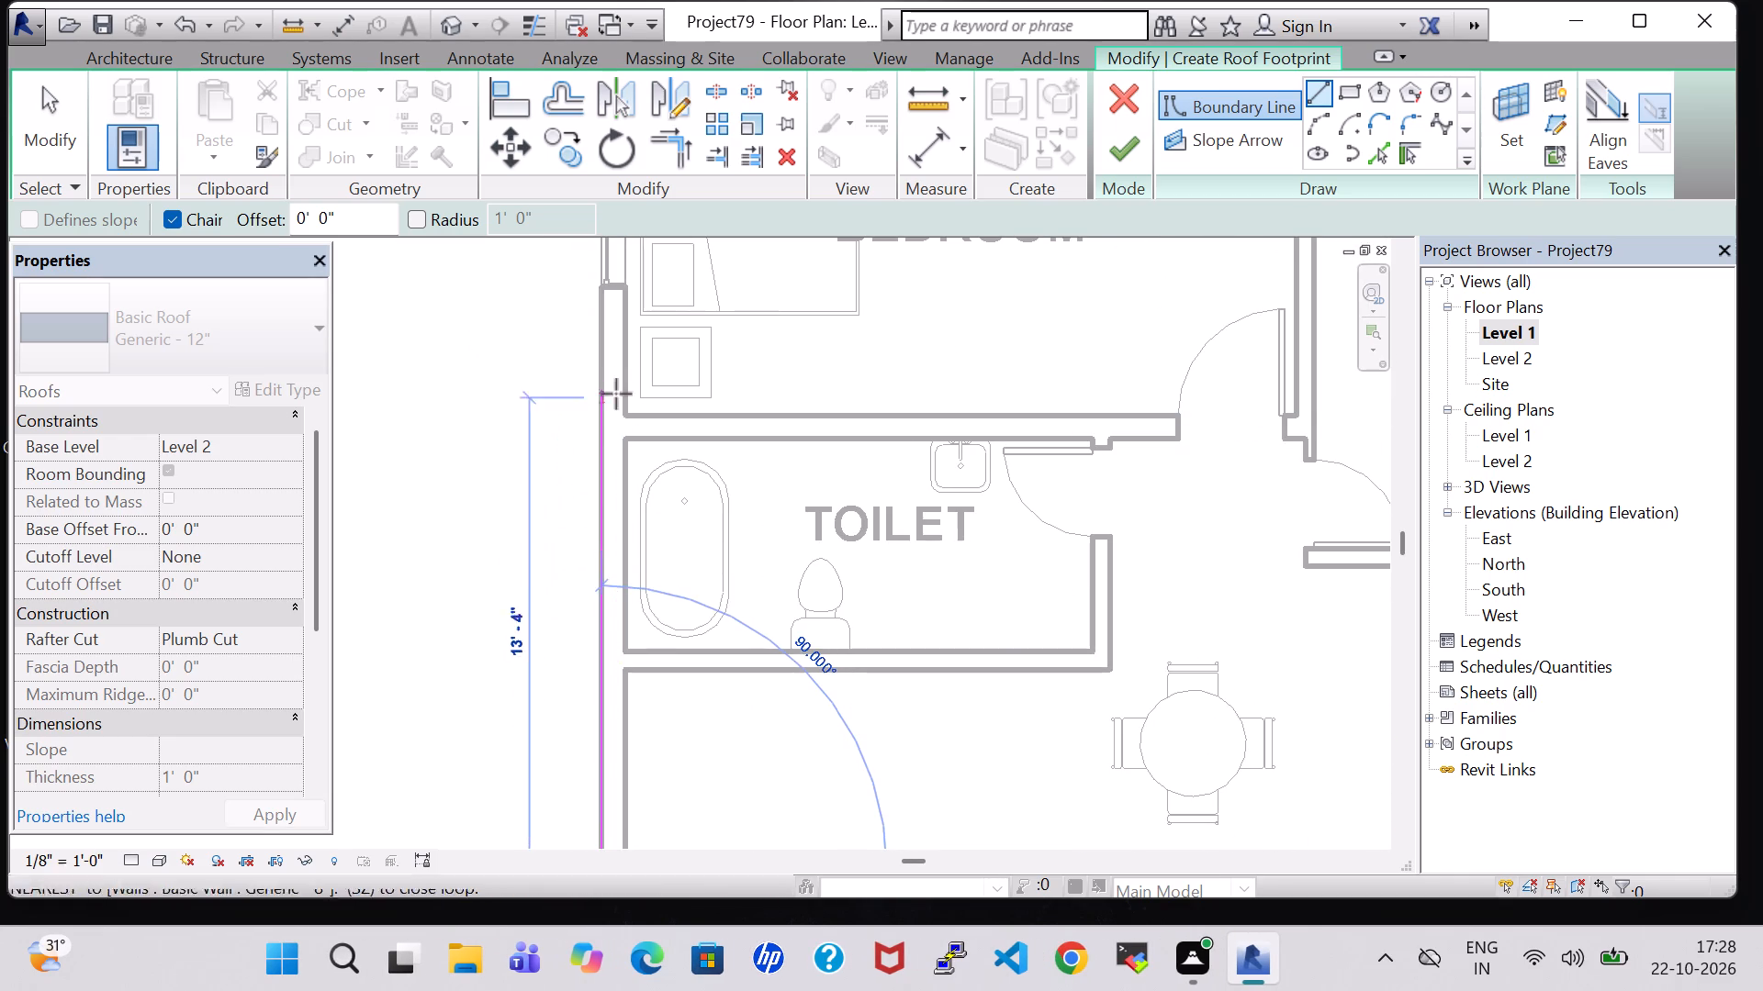
pyautogui.moveTo(599, 362); pyautogui.dragTo(612, 714, button='middle')
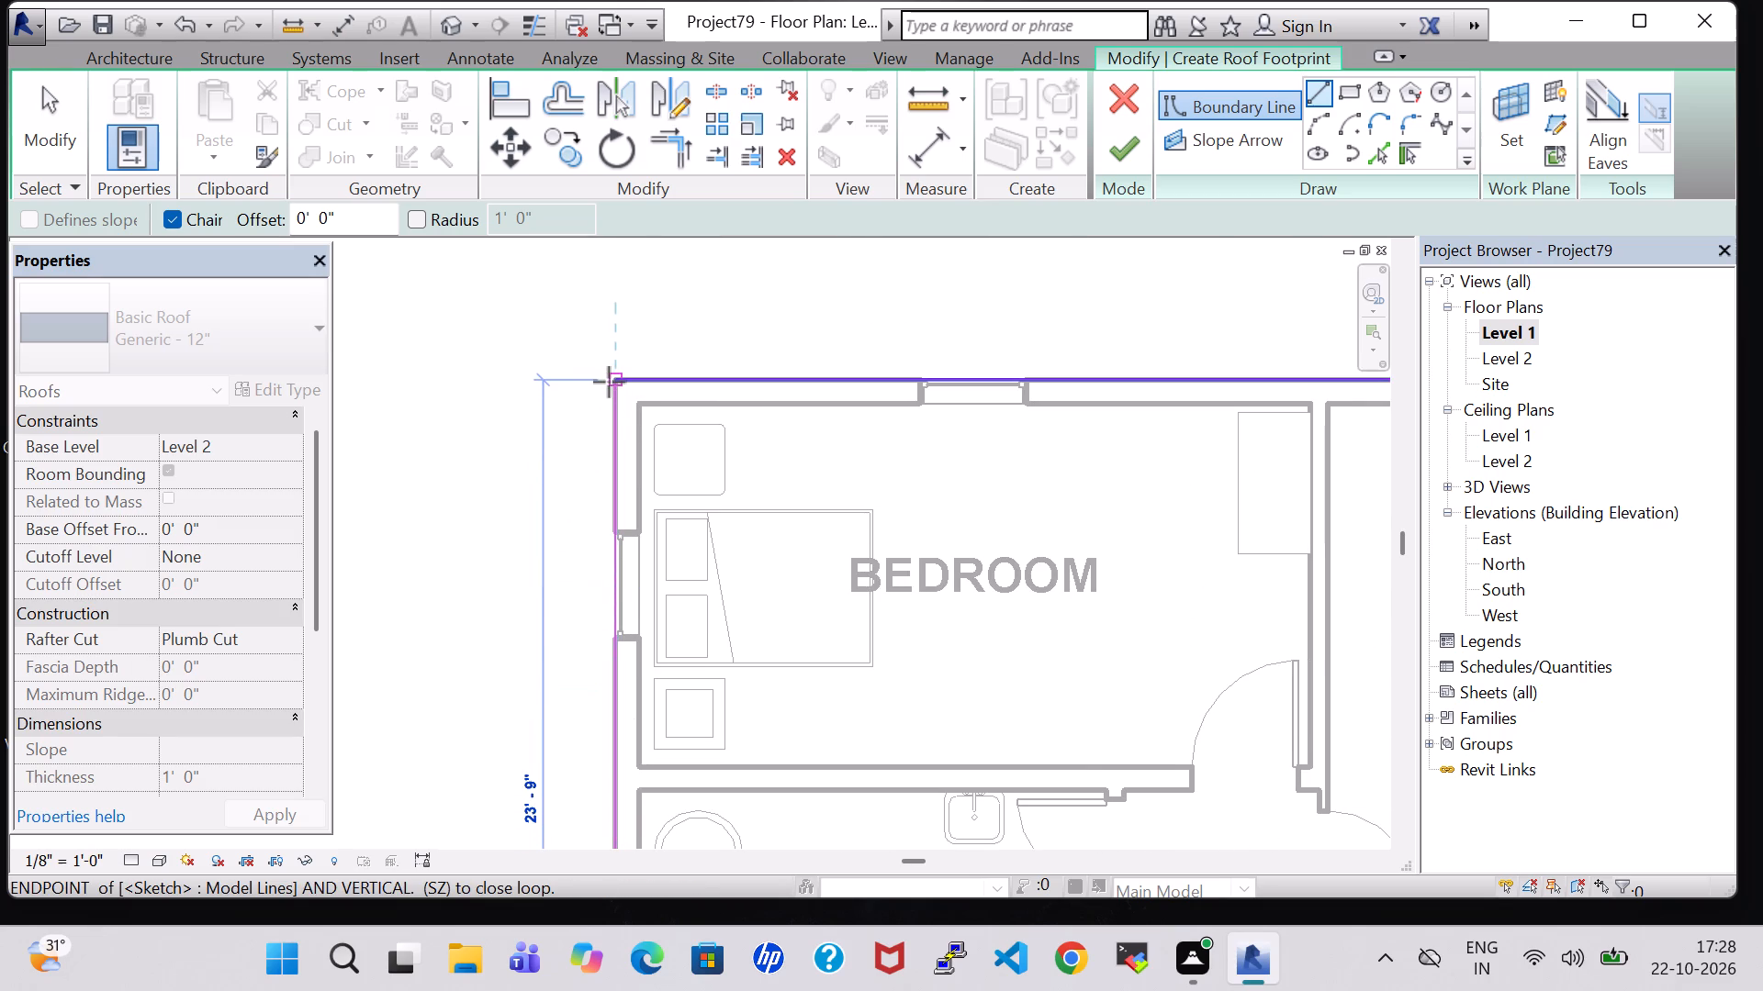
pyautogui.click(609, 382)
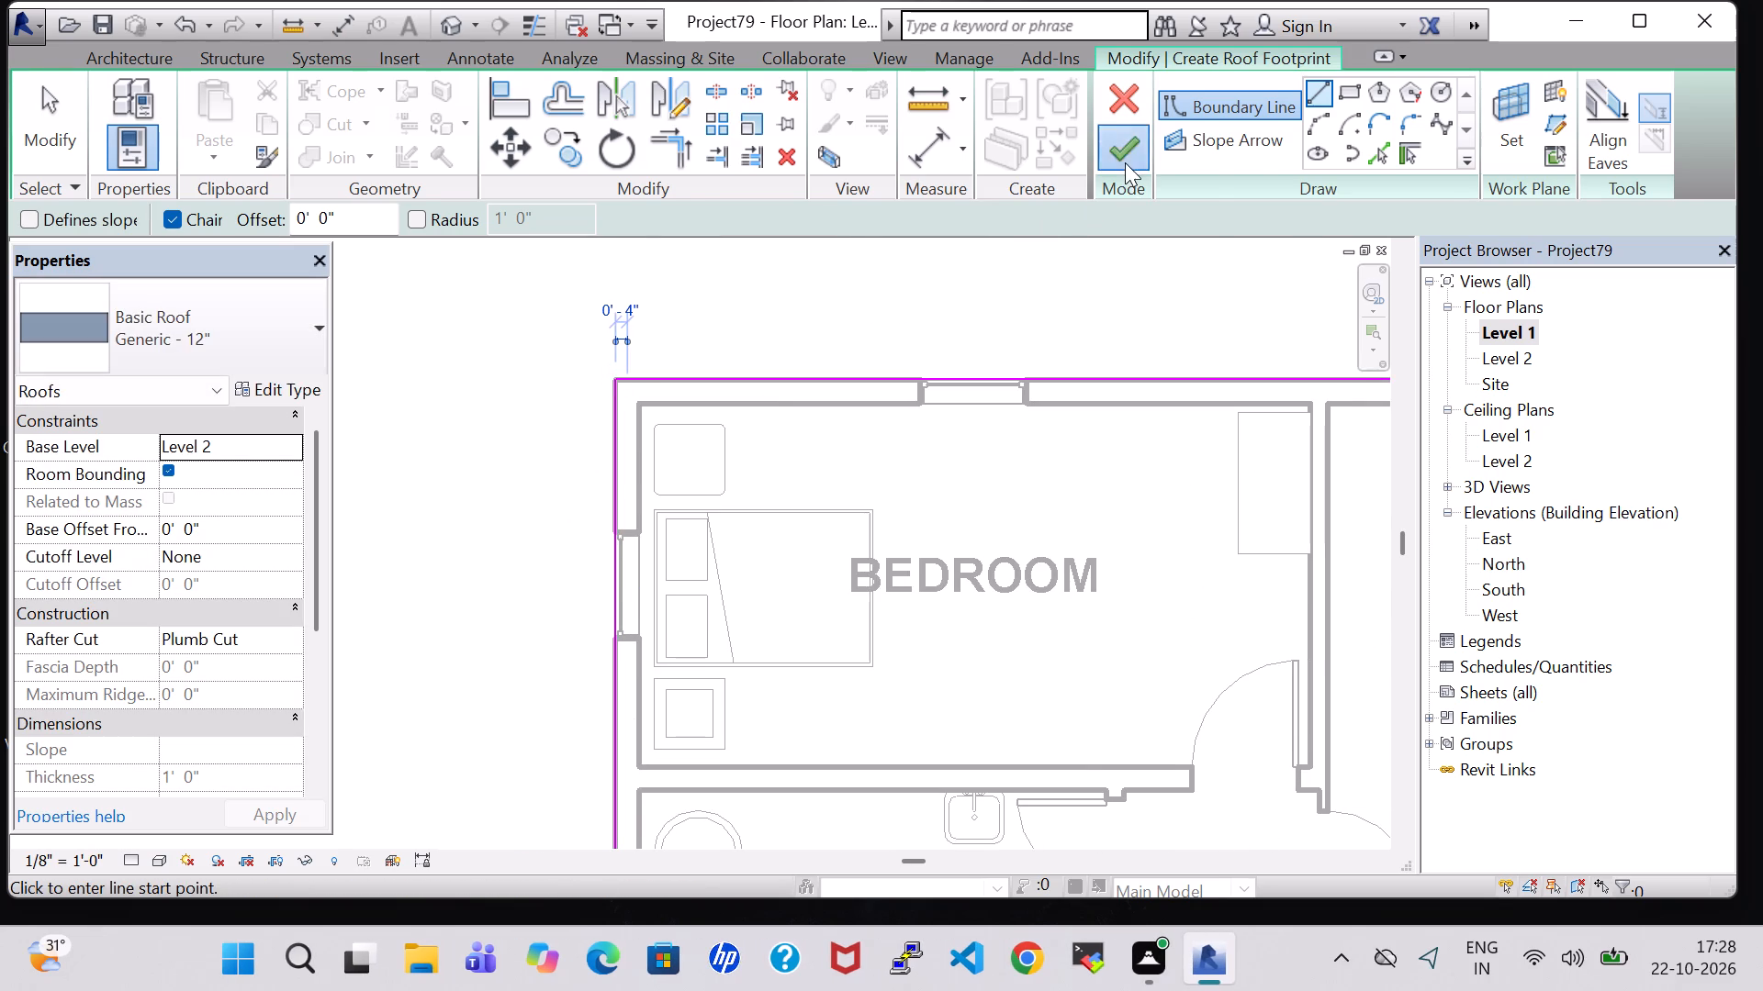
pyautogui.click(1125, 162)
pyautogui.click(961, 492)
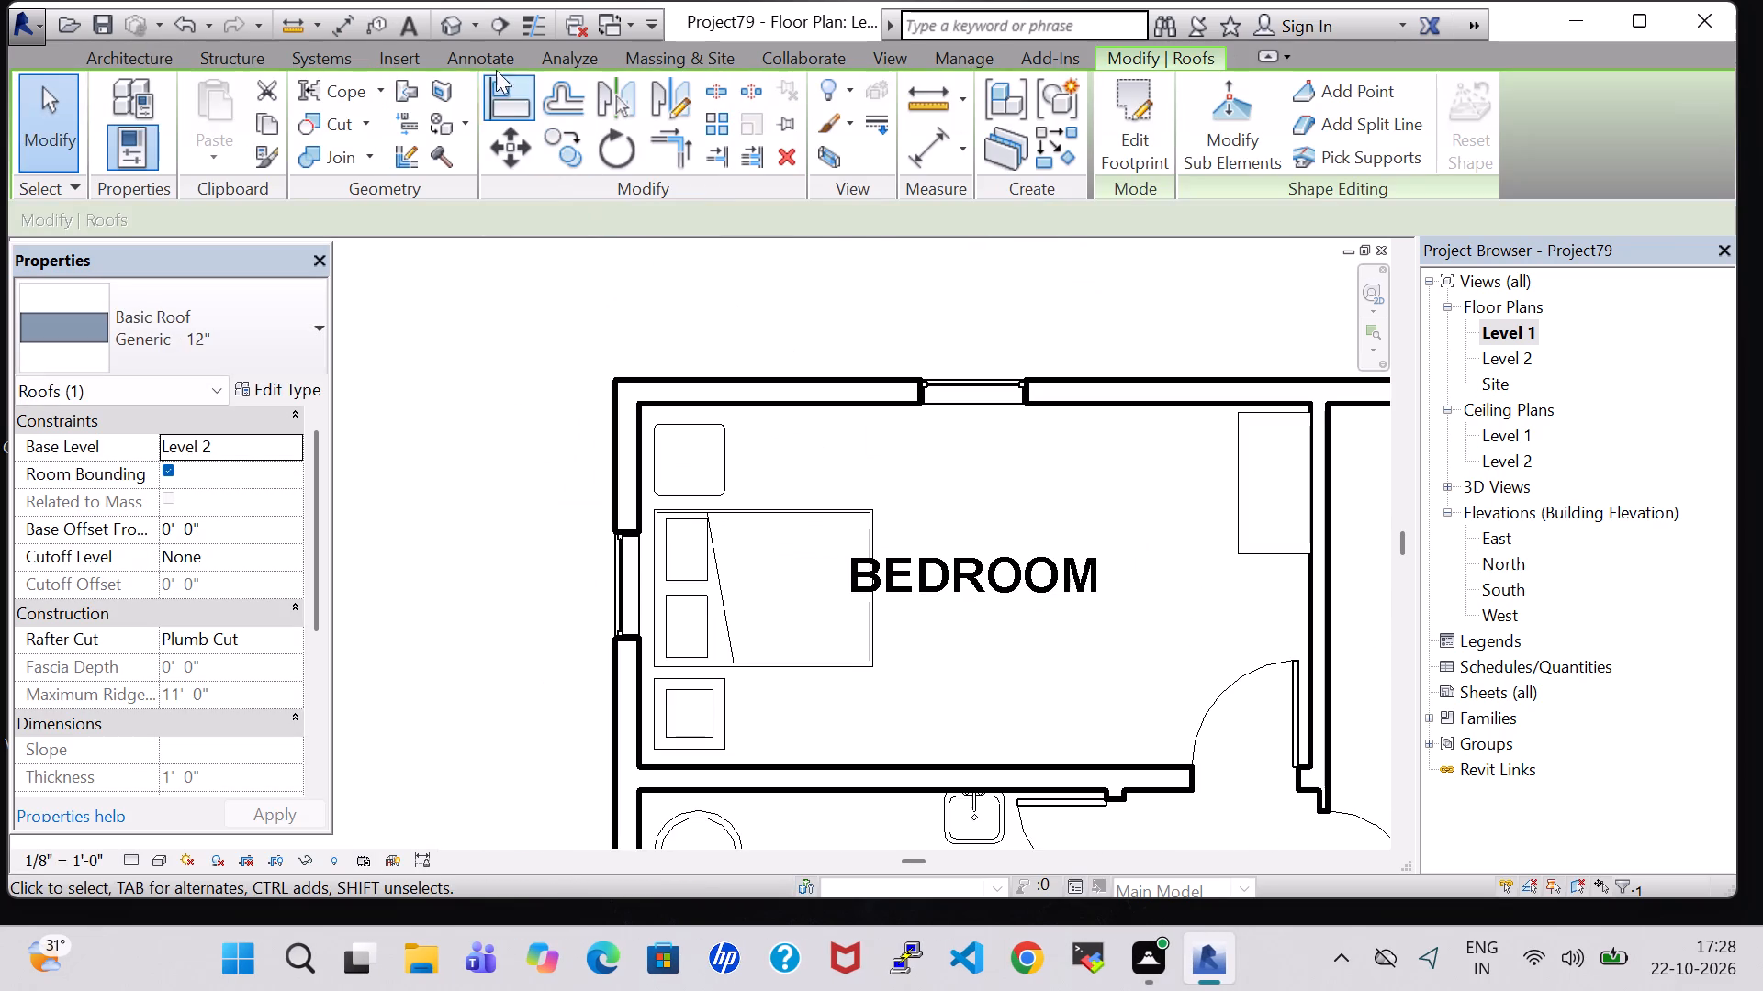
# In the 3D view, set the structure layer material of the Generic - 12" roof type to Brick, Soldier Course.
pyautogui.click(456, 17)
pyautogui.click(758, 588)
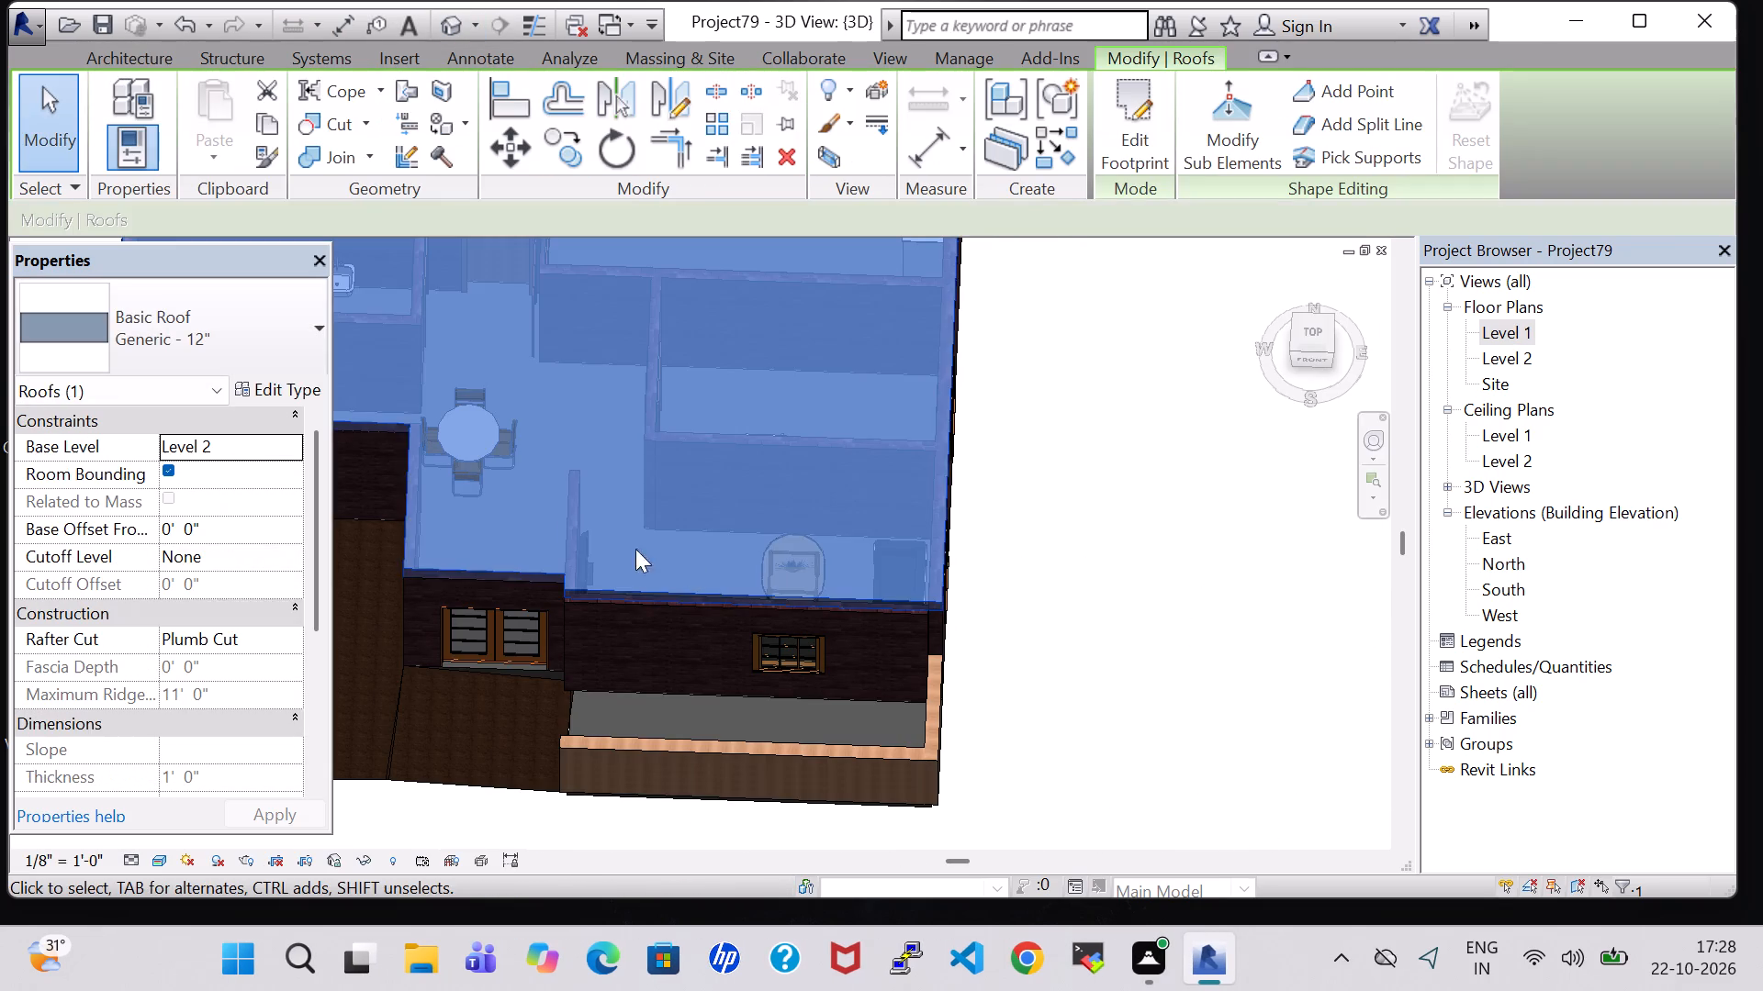
pyautogui.click(287, 384)
pyautogui.click(951, 372)
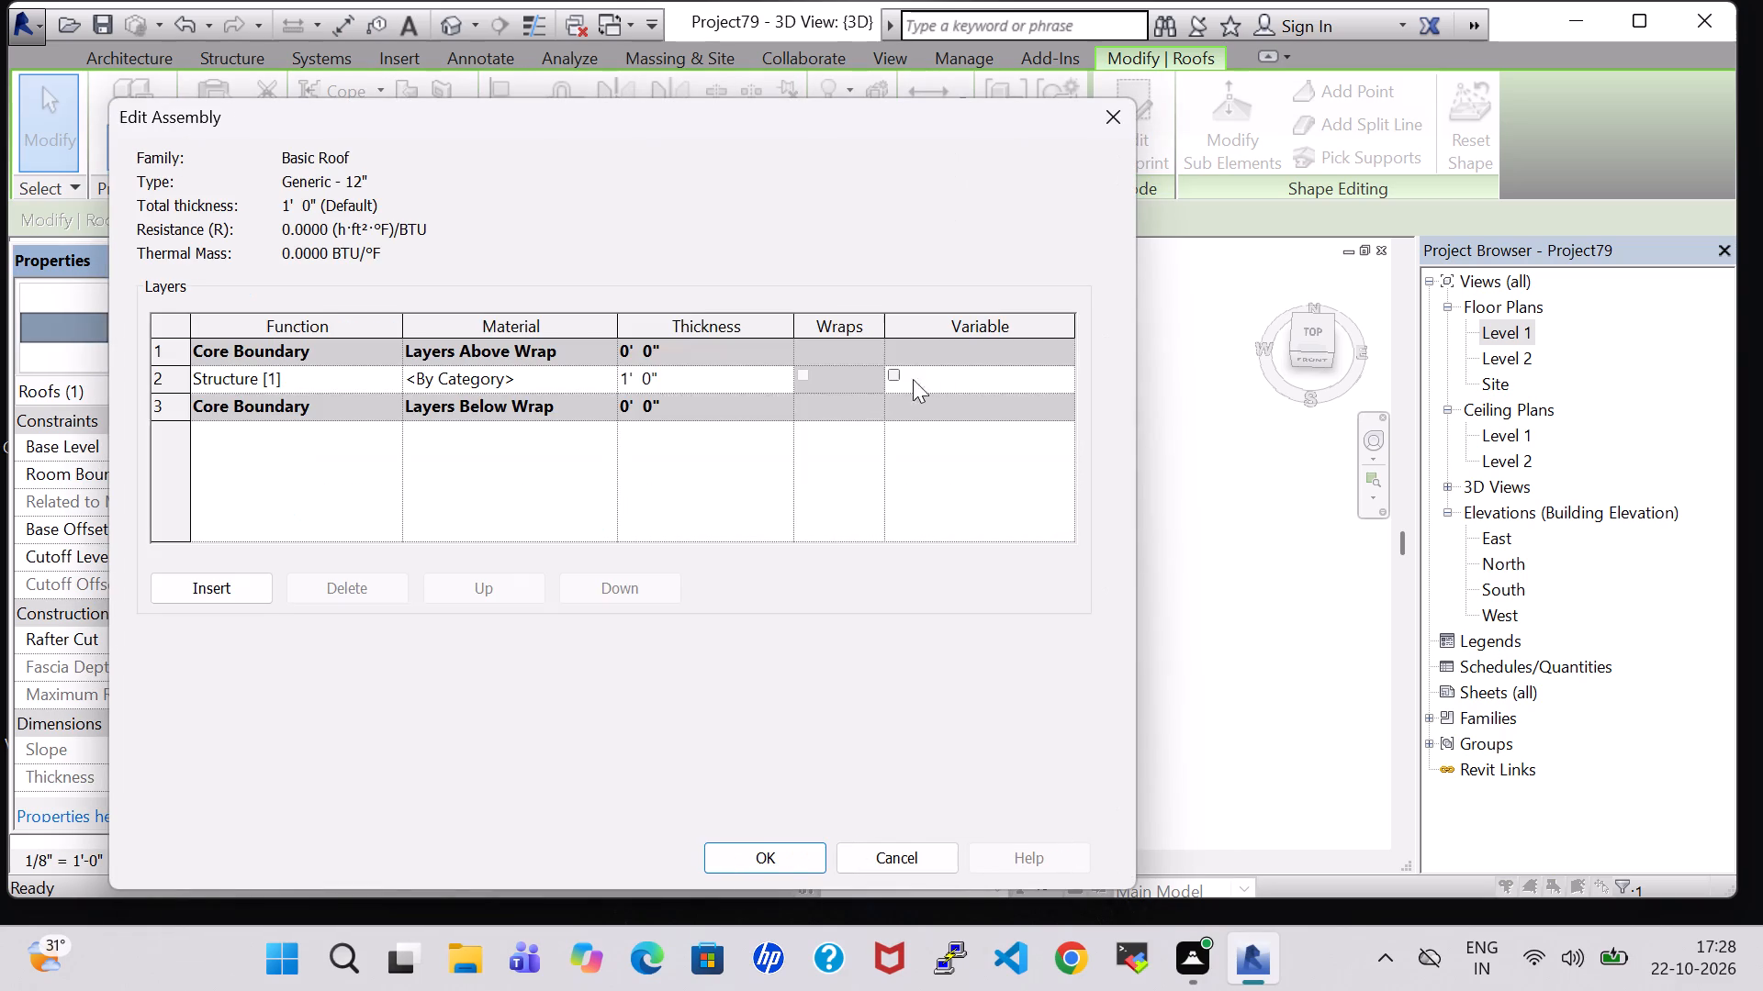
pyautogui.click(613, 368)
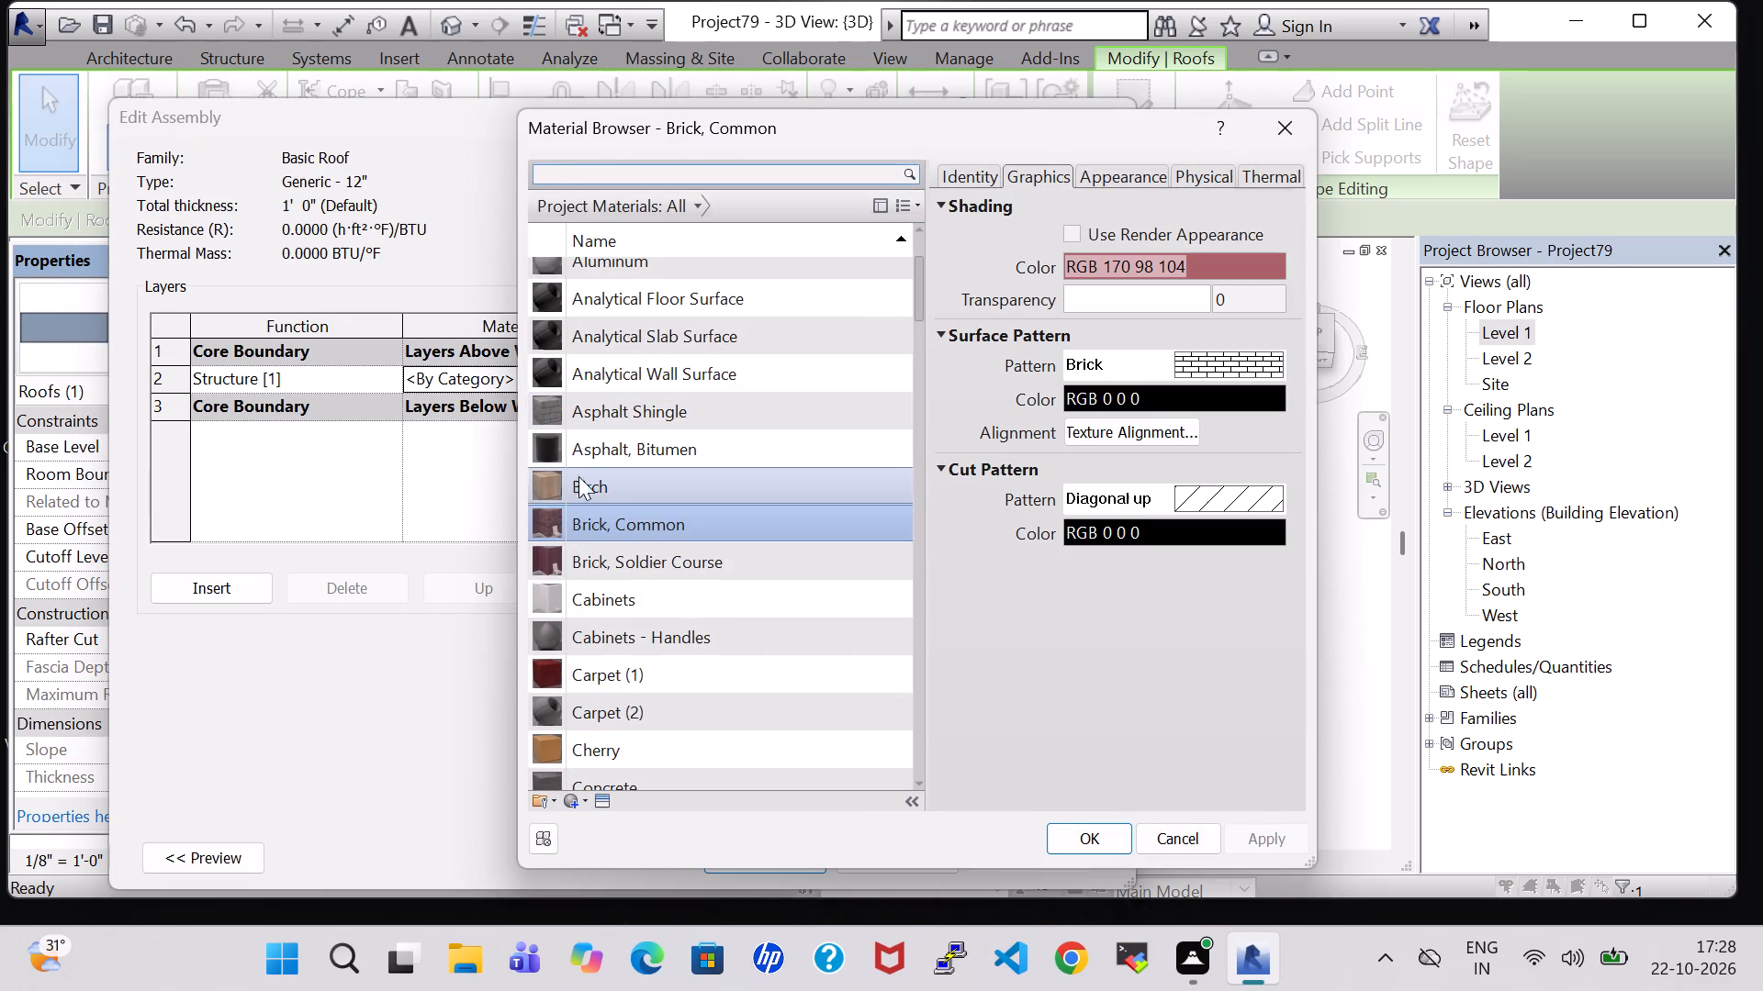
pyautogui.click(636, 562)
pyautogui.click(1108, 835)
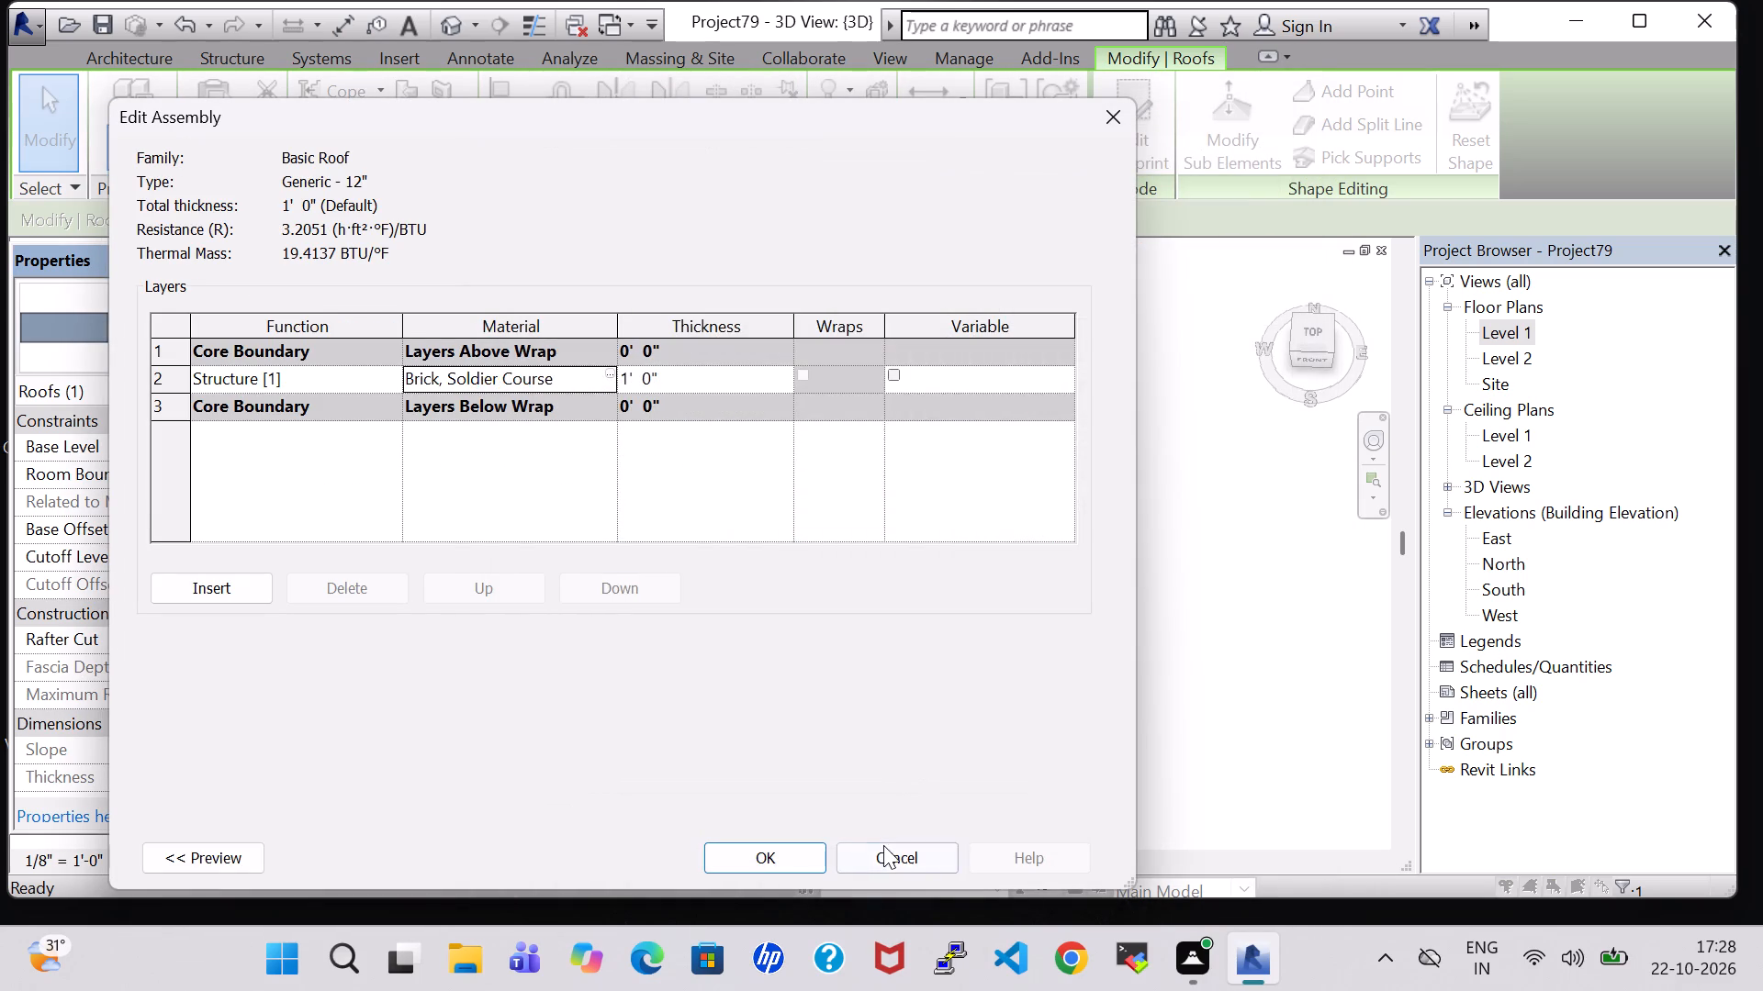
pyautogui.click(774, 854)
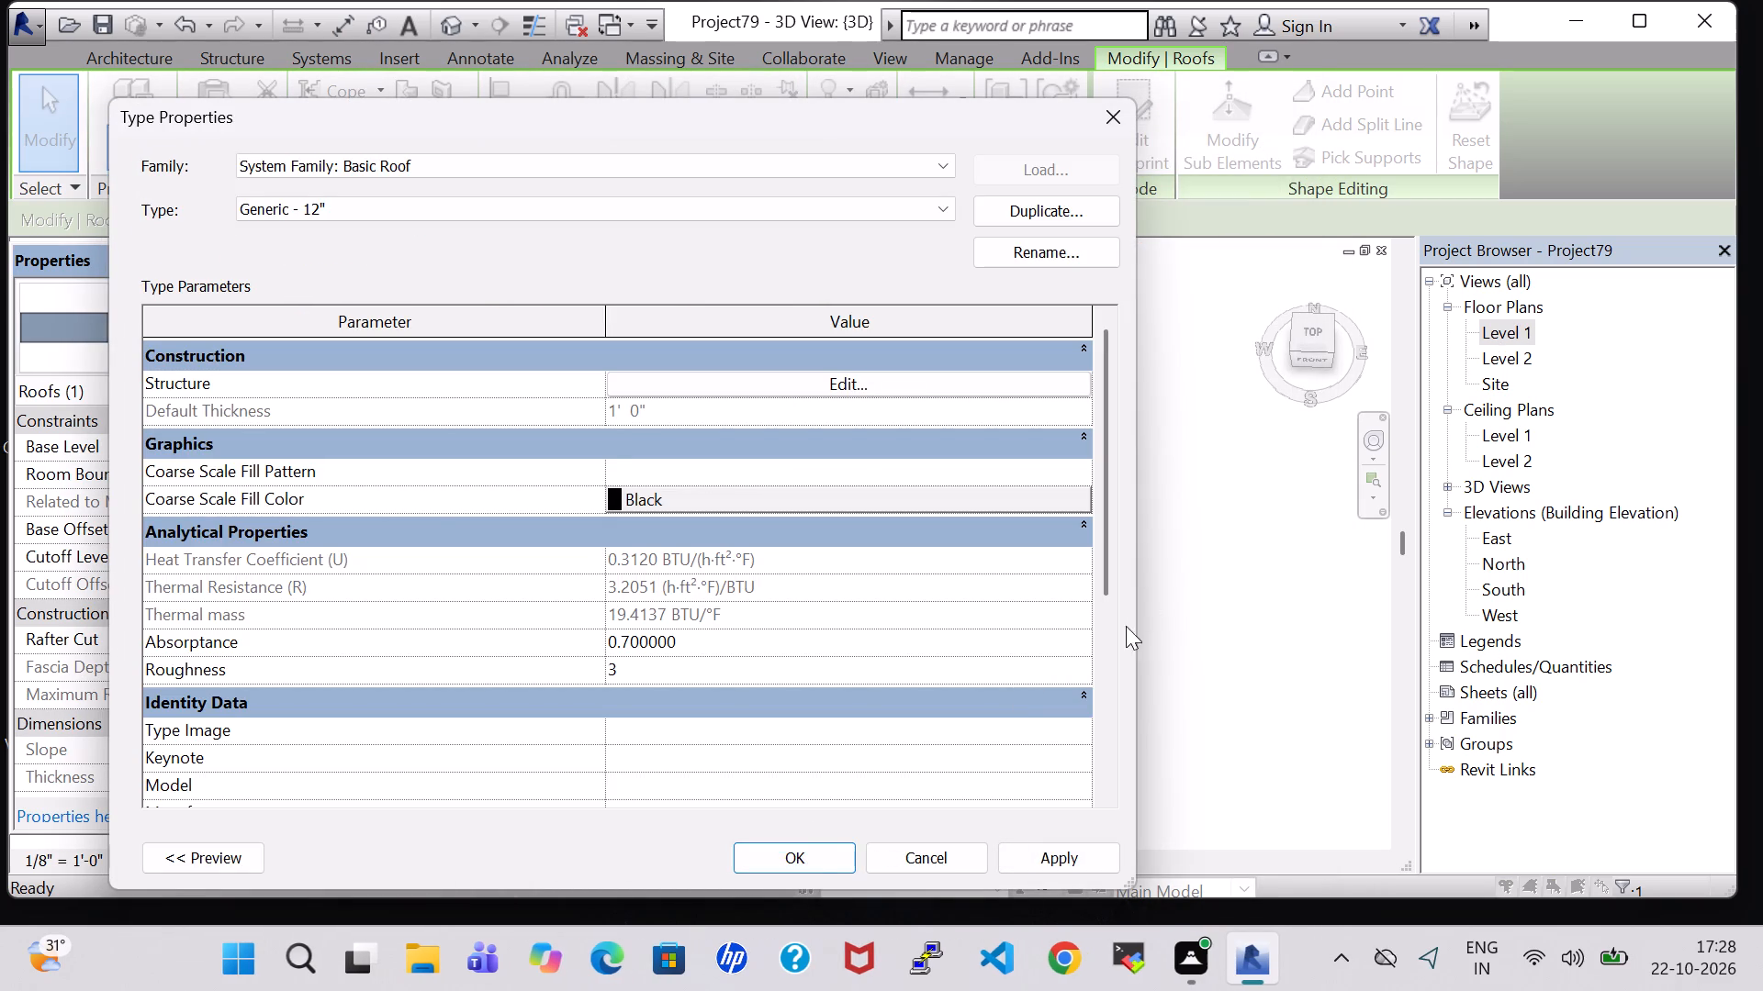
pyautogui.click(814, 853)
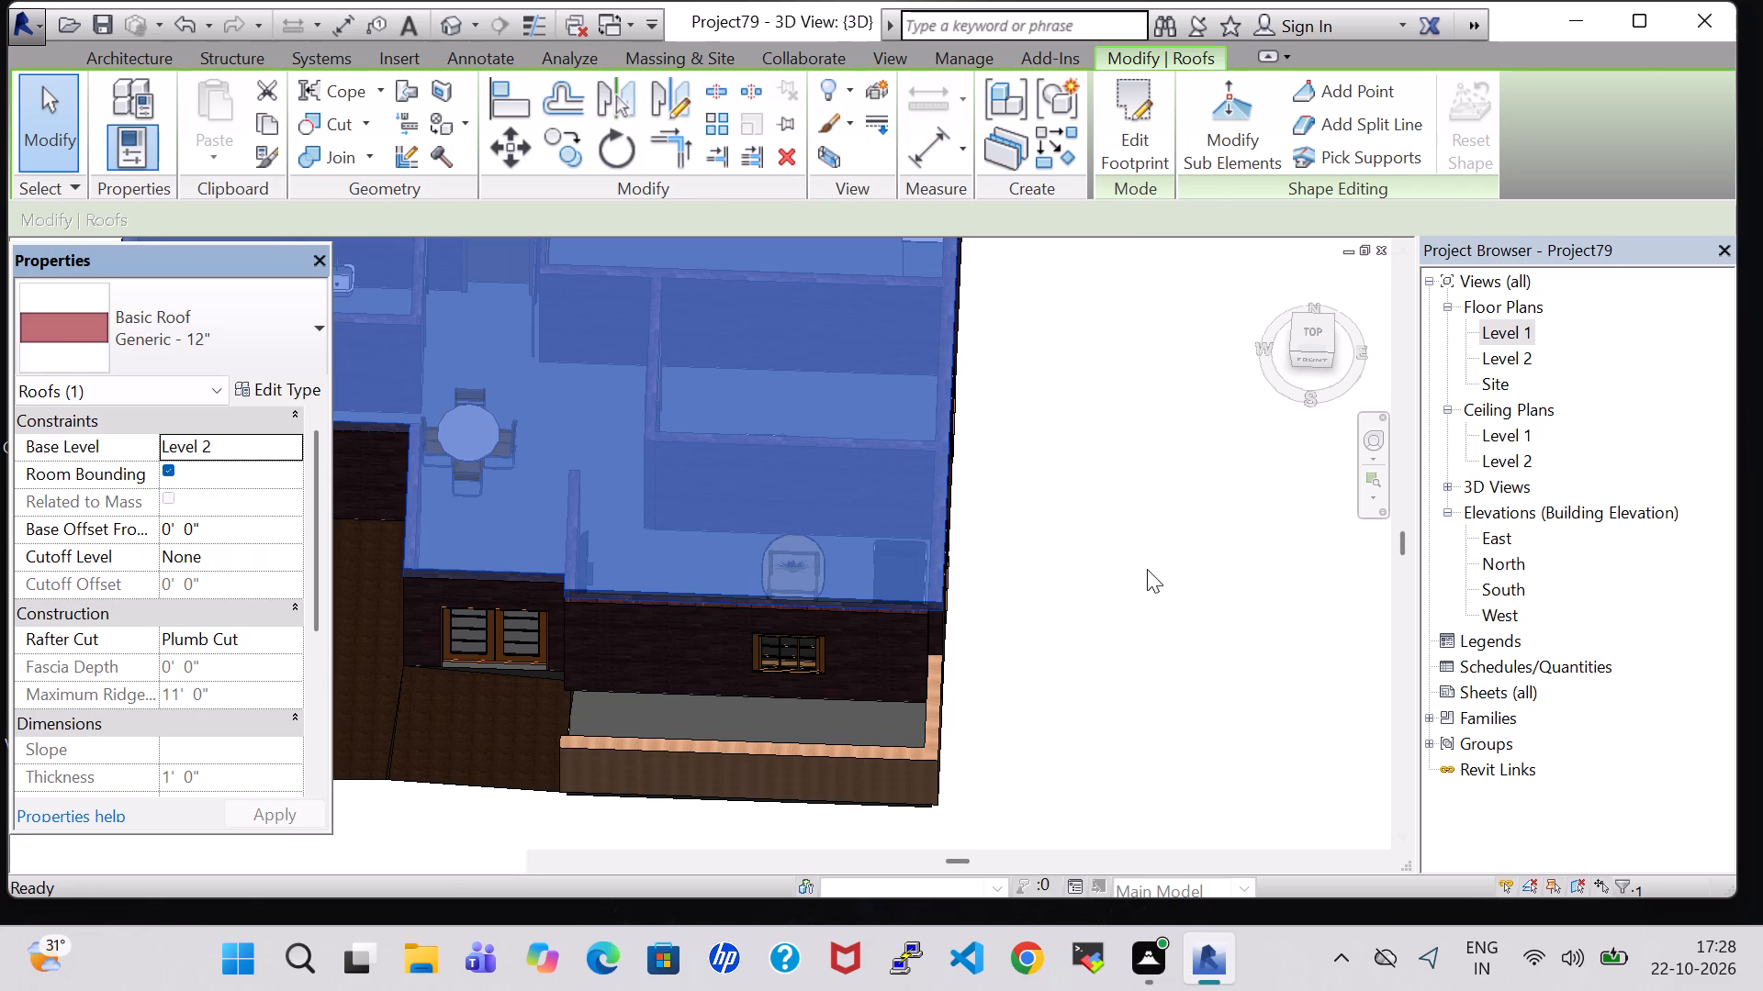
pyautogui.click(1147, 569)
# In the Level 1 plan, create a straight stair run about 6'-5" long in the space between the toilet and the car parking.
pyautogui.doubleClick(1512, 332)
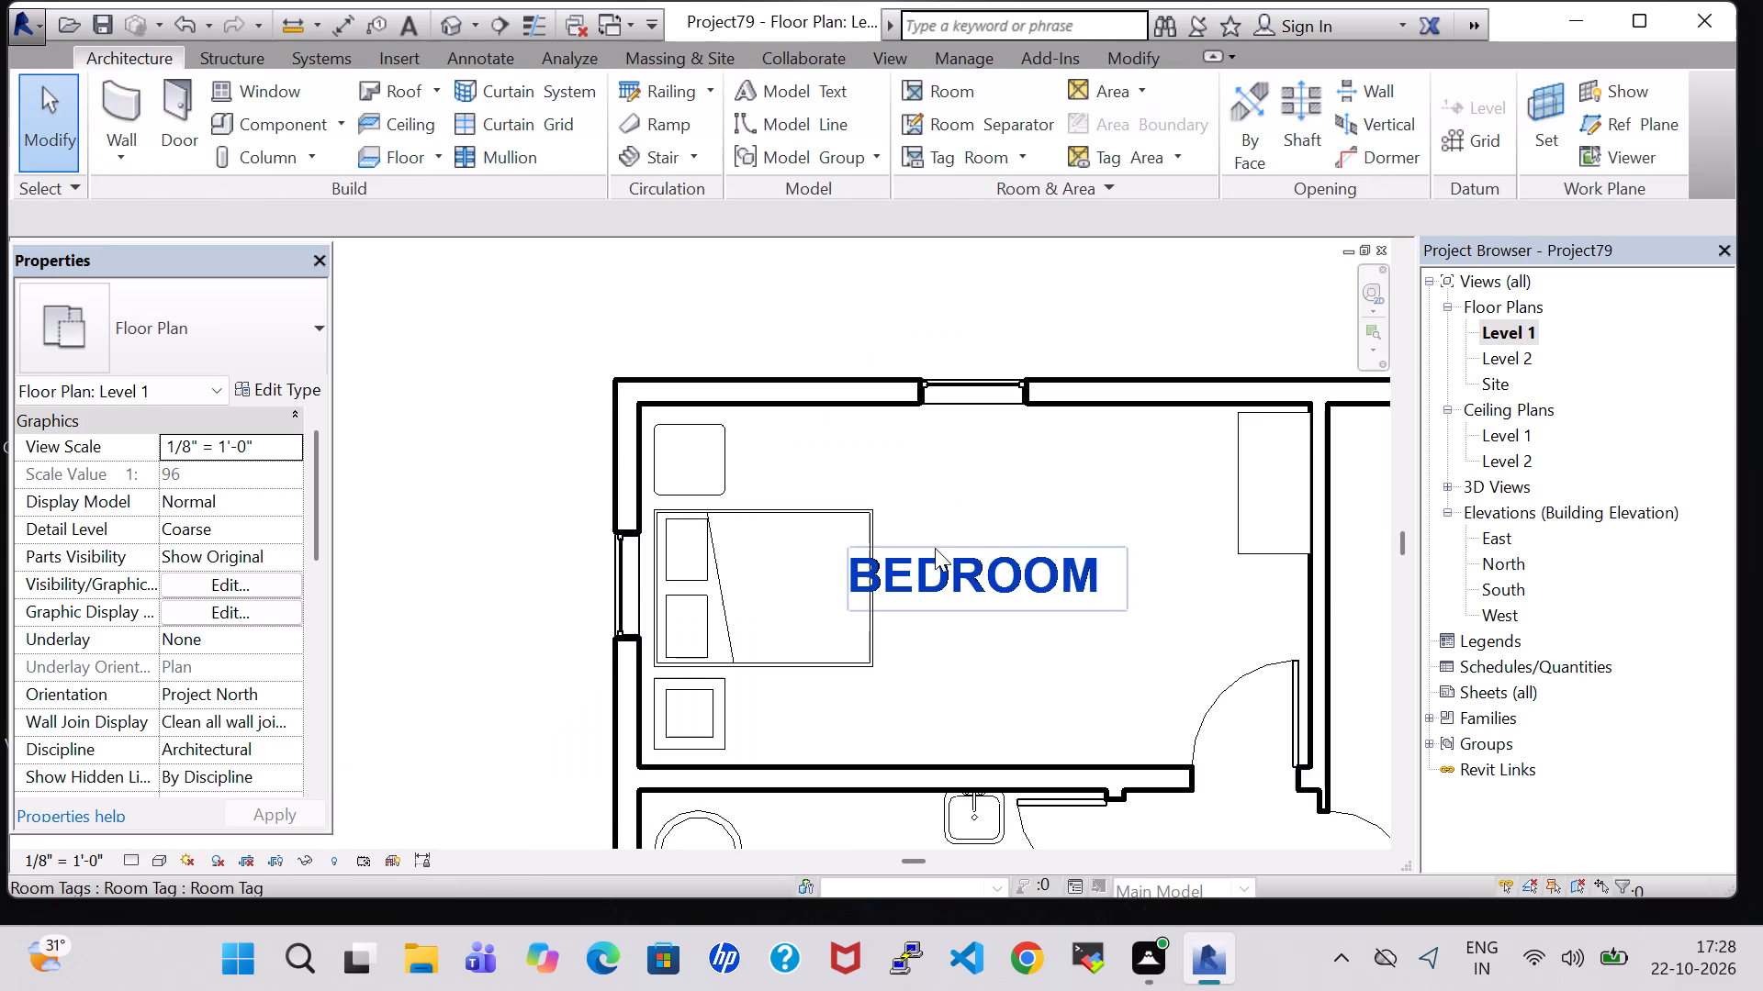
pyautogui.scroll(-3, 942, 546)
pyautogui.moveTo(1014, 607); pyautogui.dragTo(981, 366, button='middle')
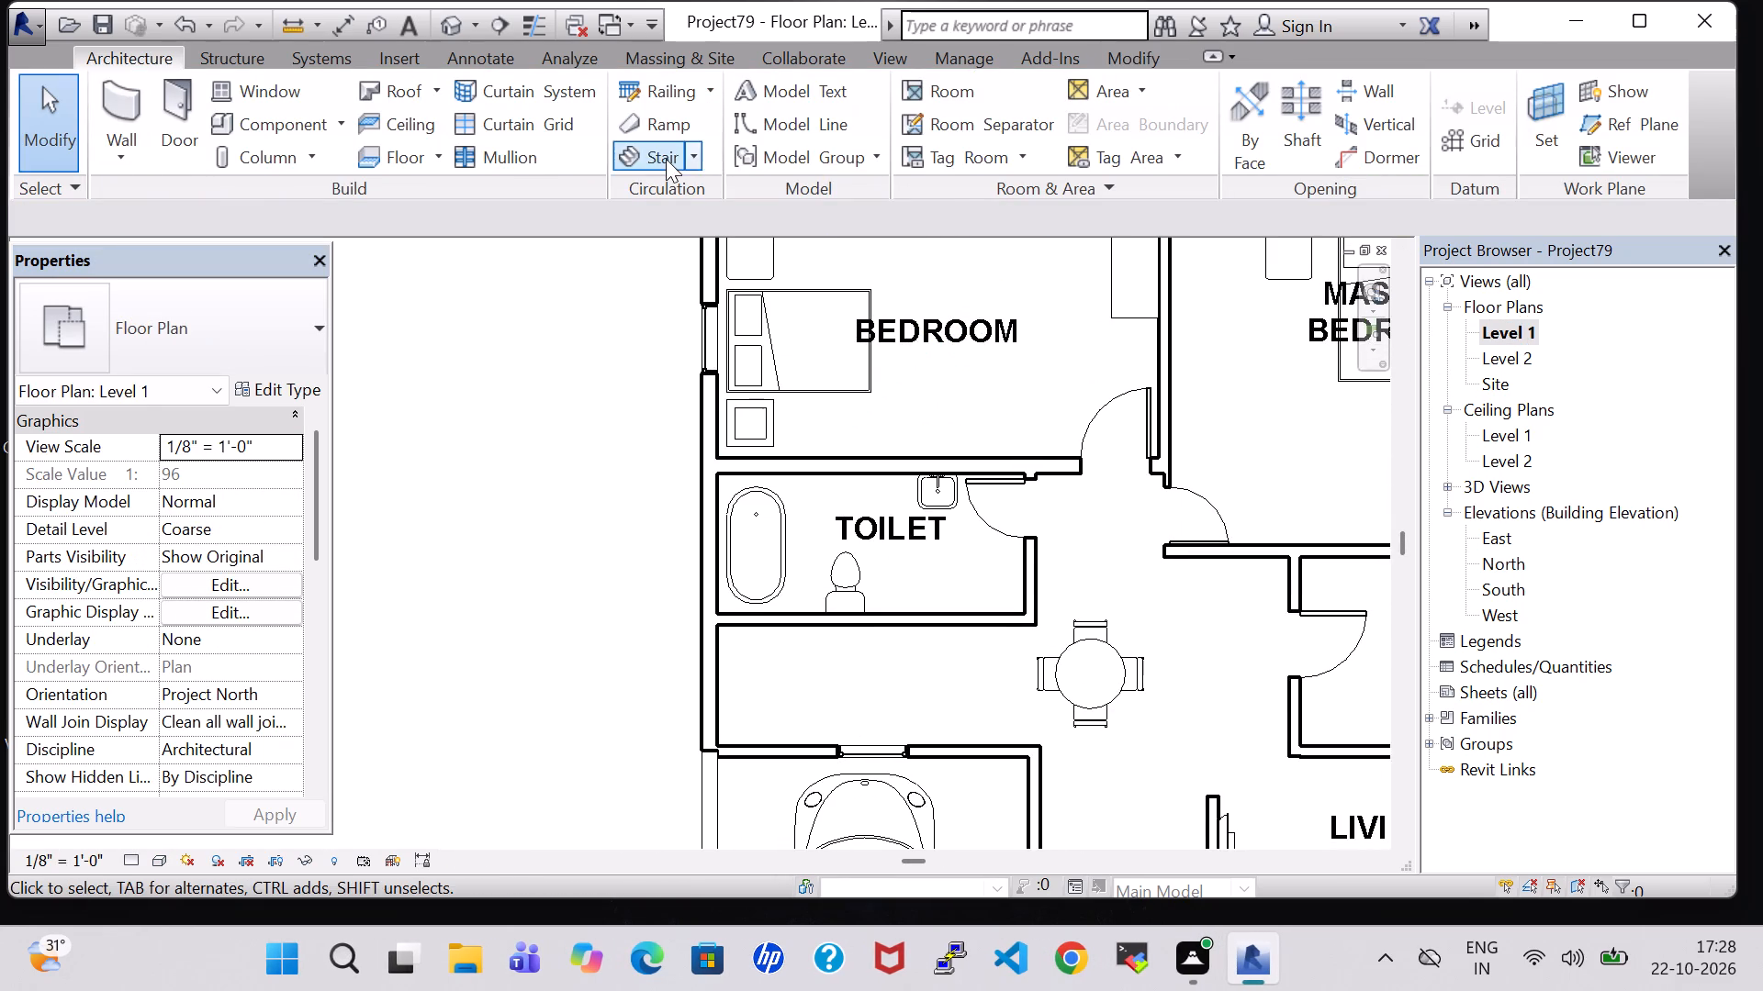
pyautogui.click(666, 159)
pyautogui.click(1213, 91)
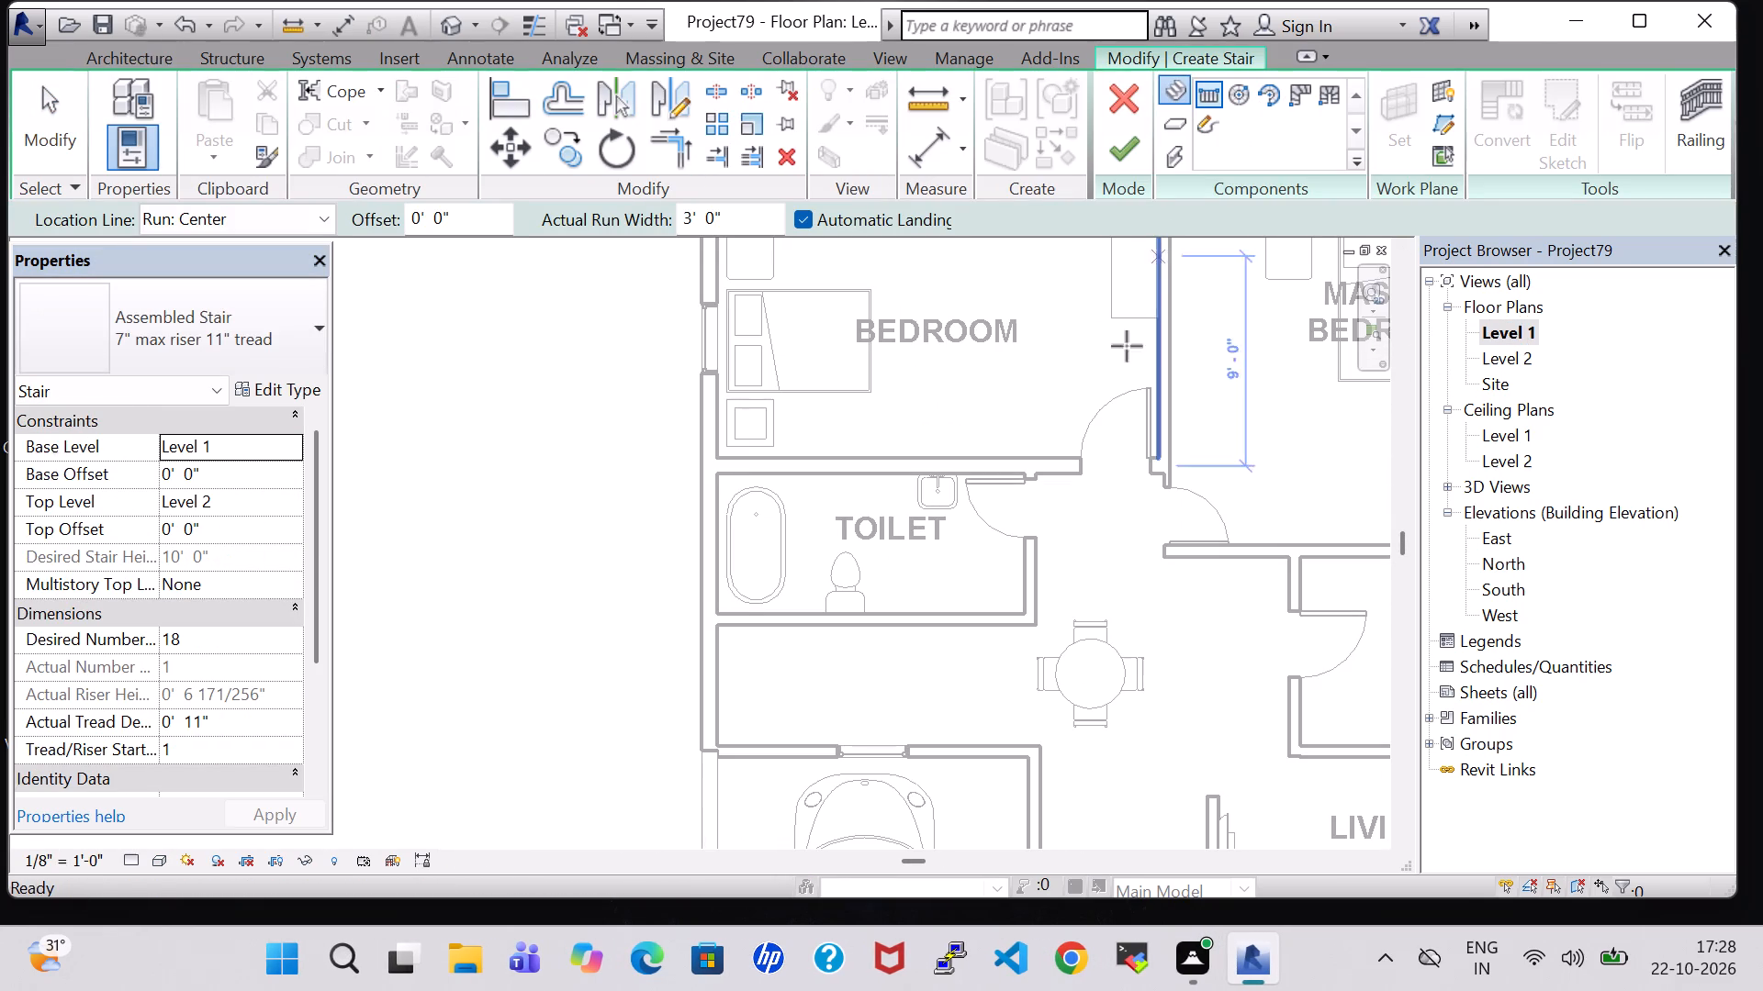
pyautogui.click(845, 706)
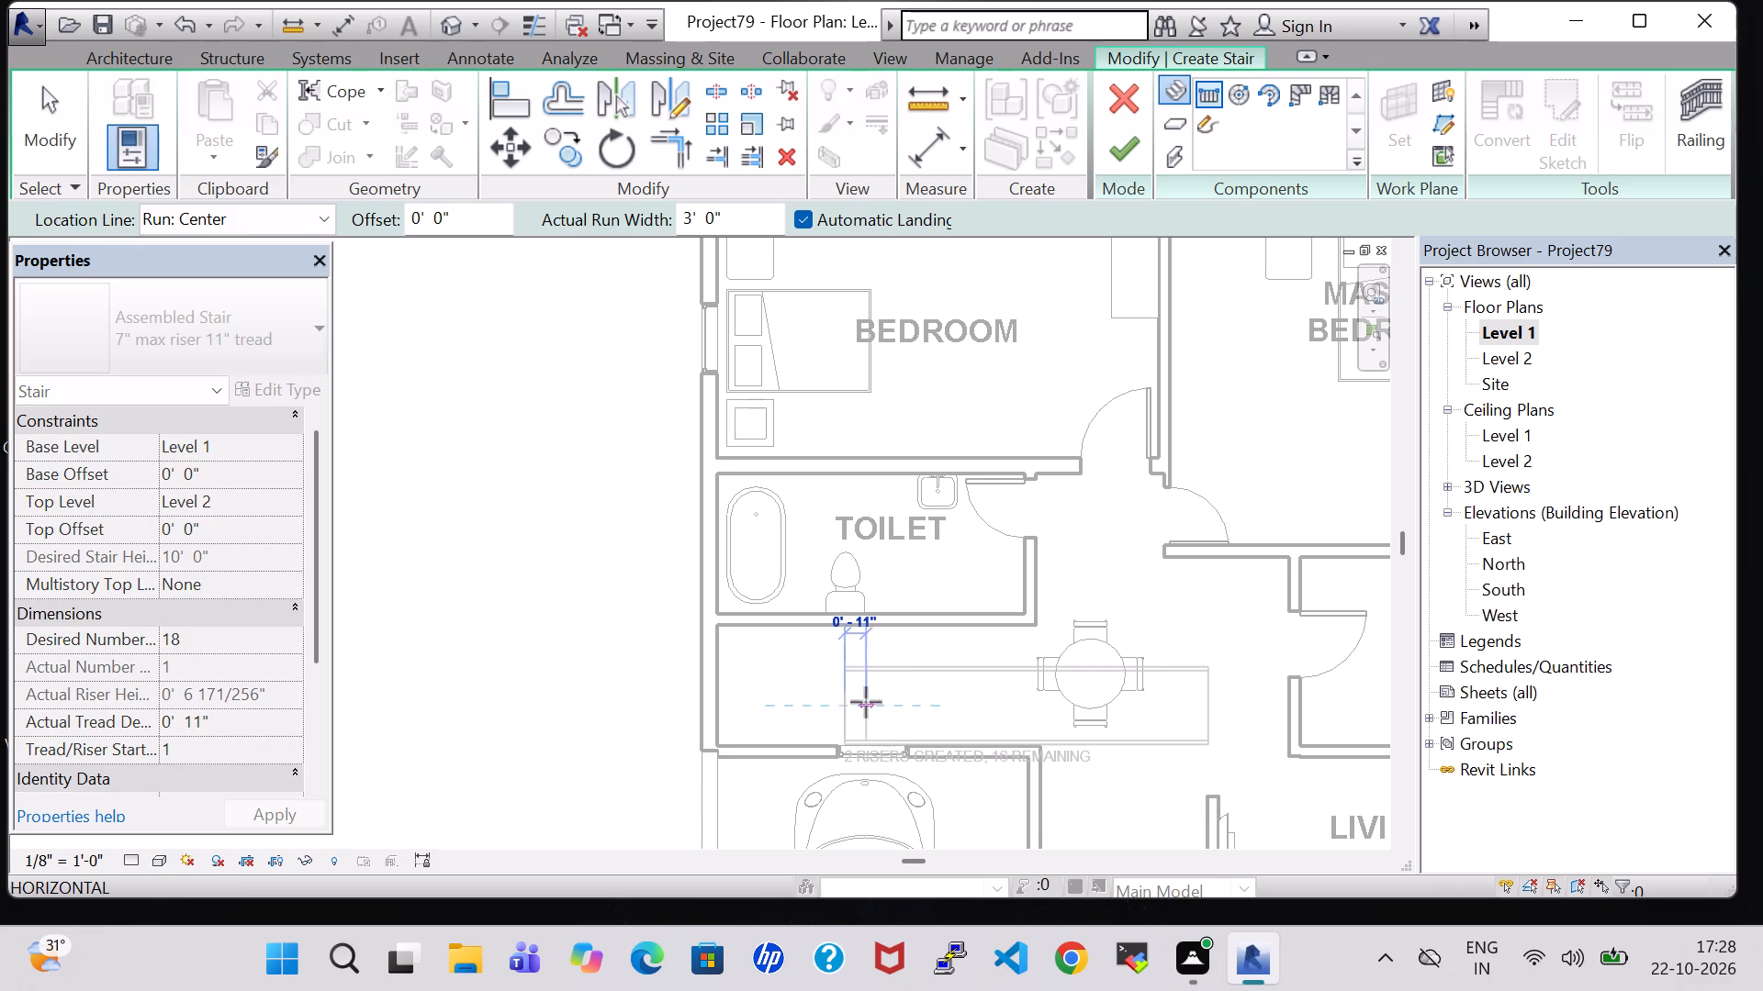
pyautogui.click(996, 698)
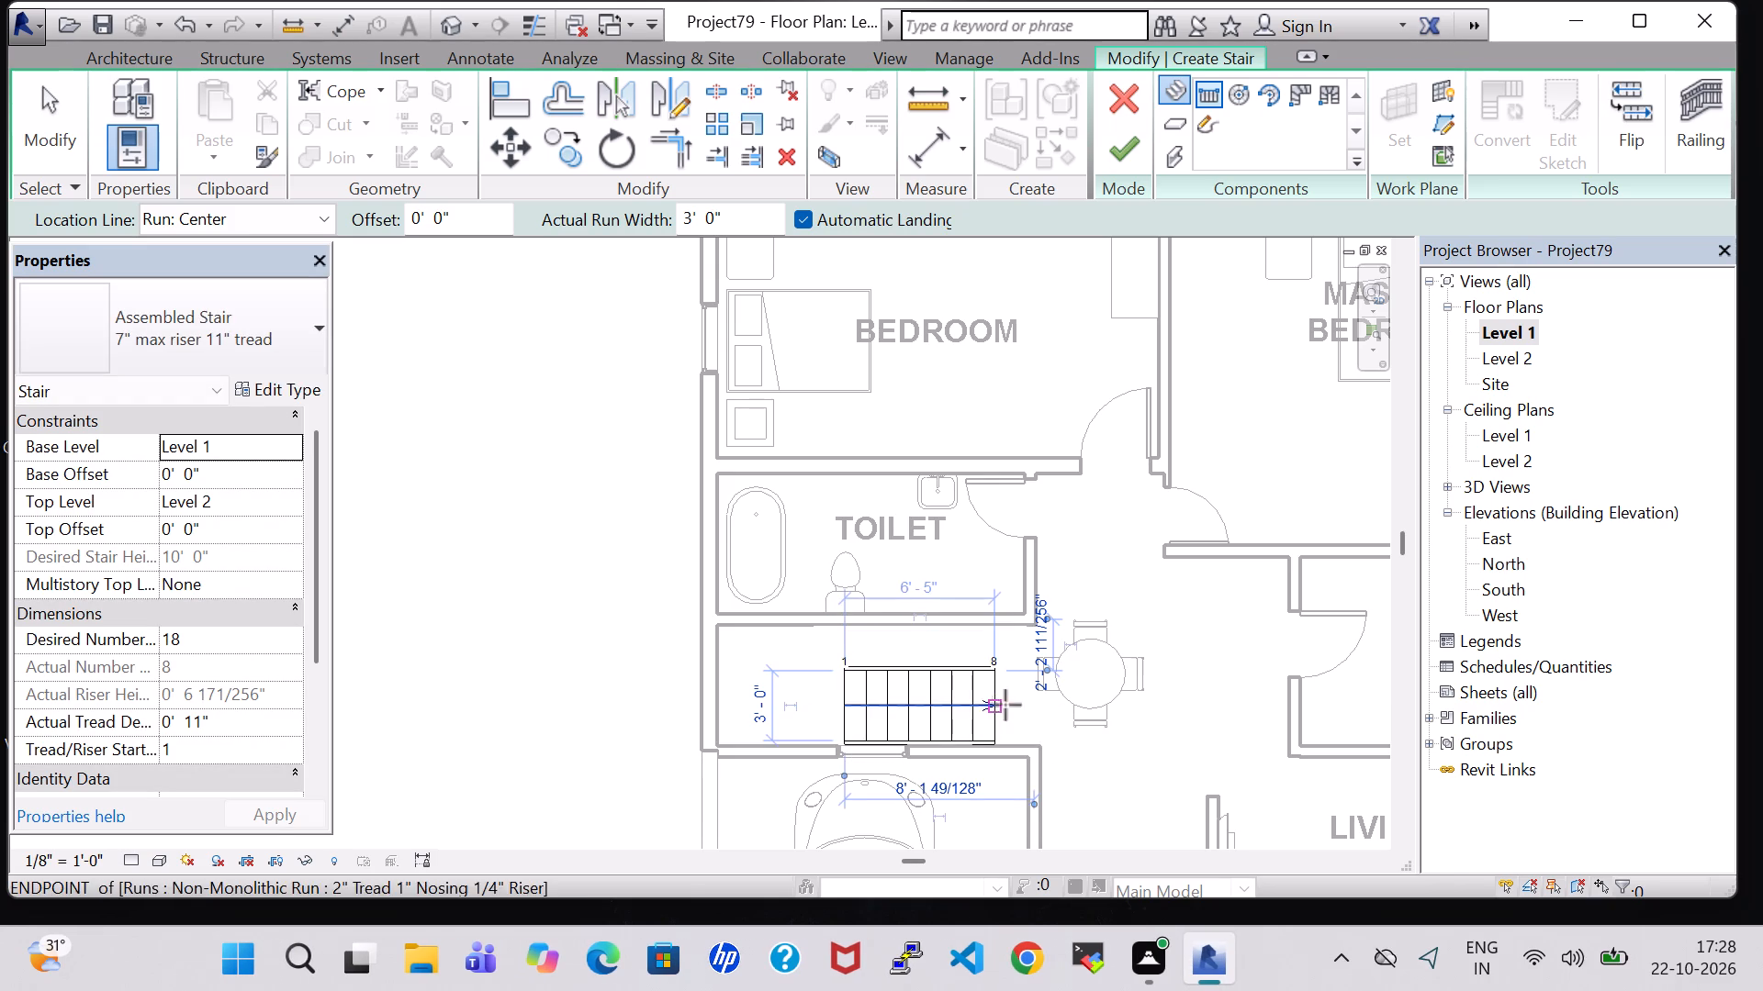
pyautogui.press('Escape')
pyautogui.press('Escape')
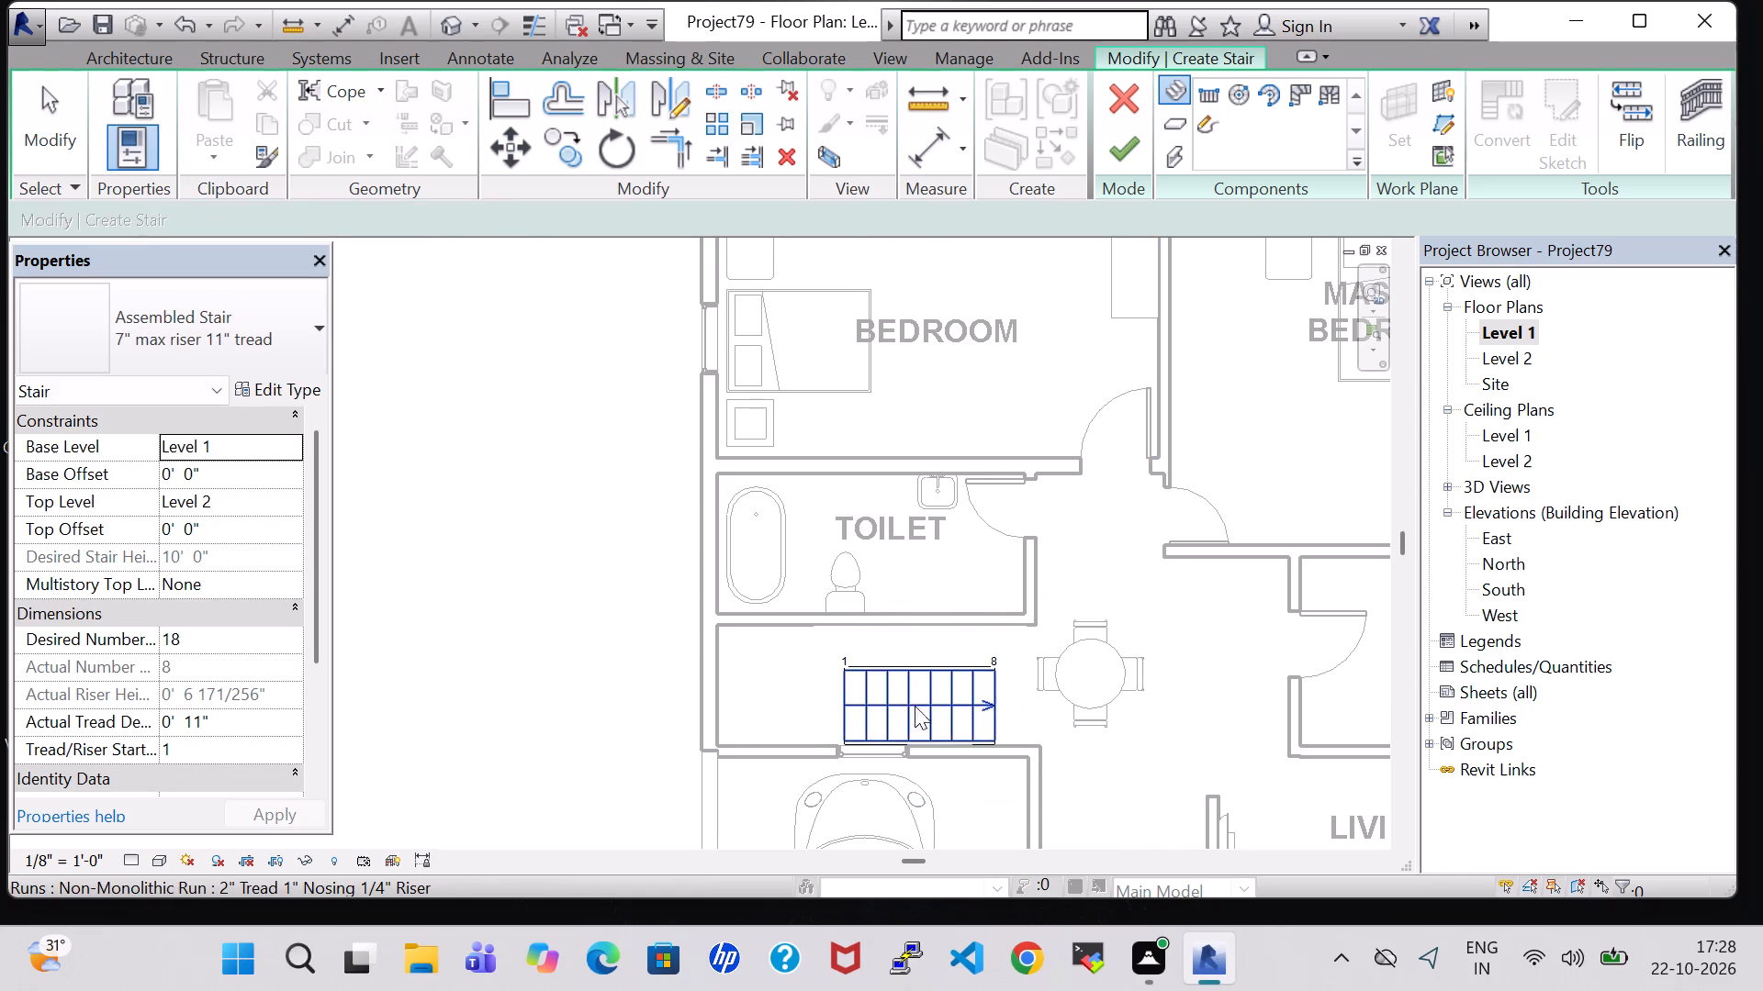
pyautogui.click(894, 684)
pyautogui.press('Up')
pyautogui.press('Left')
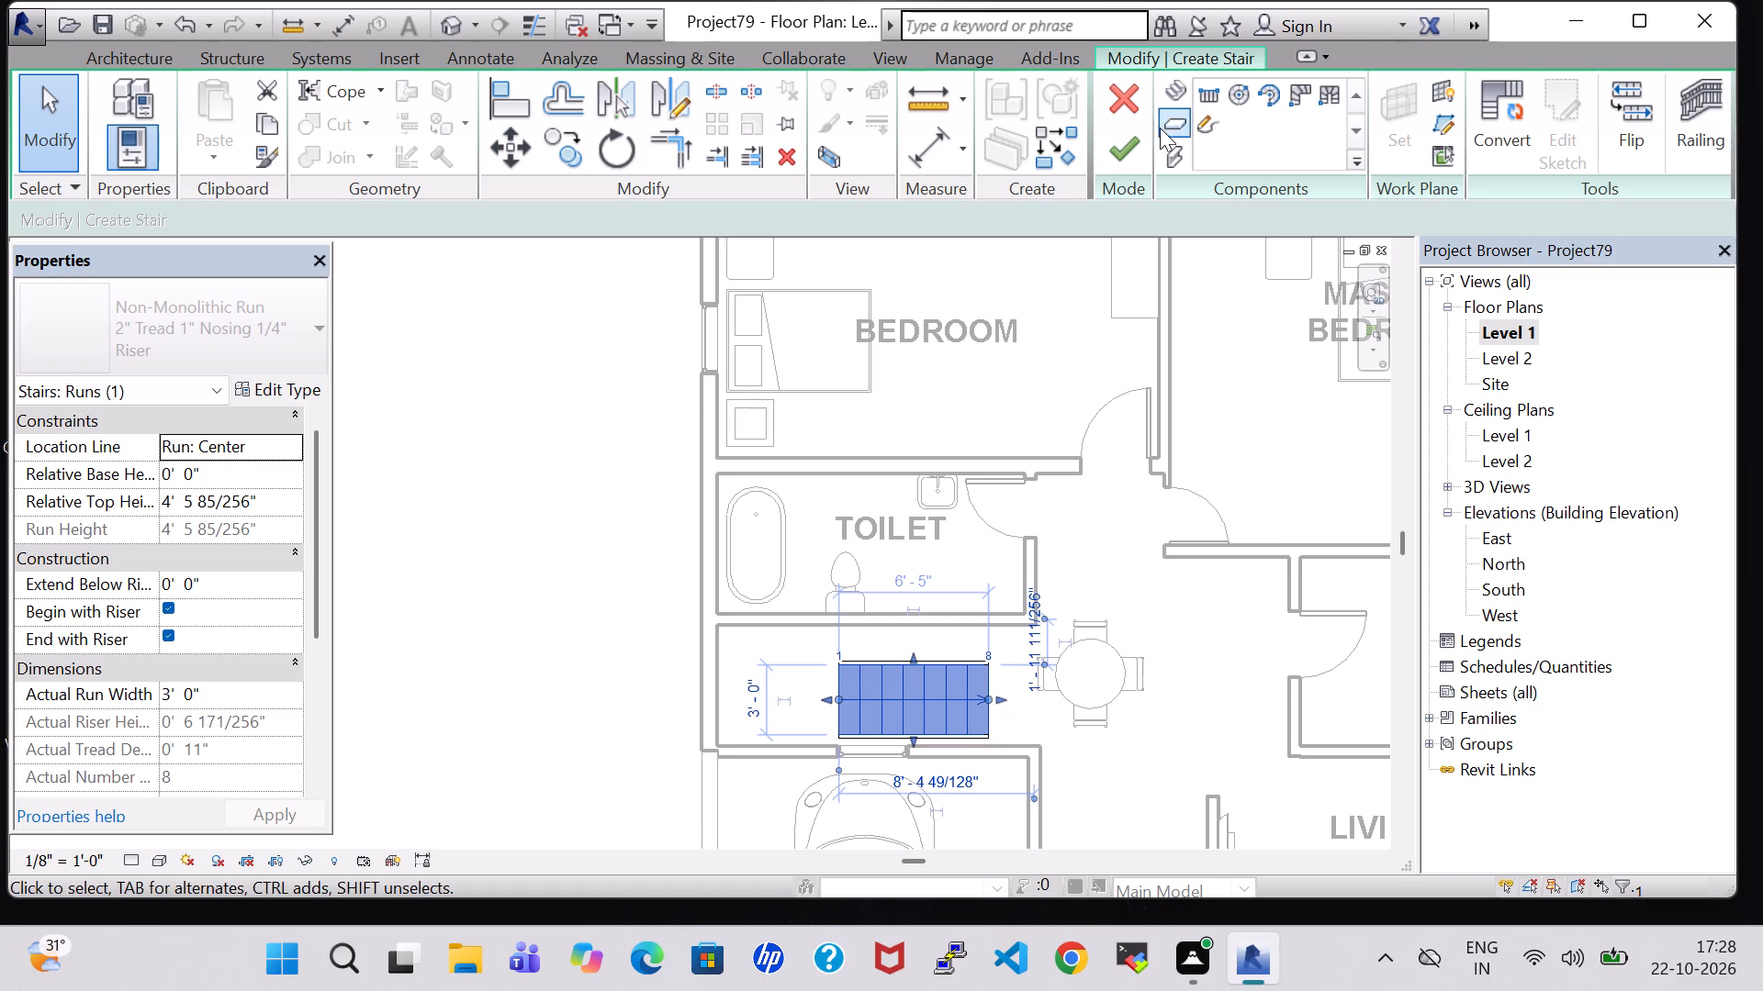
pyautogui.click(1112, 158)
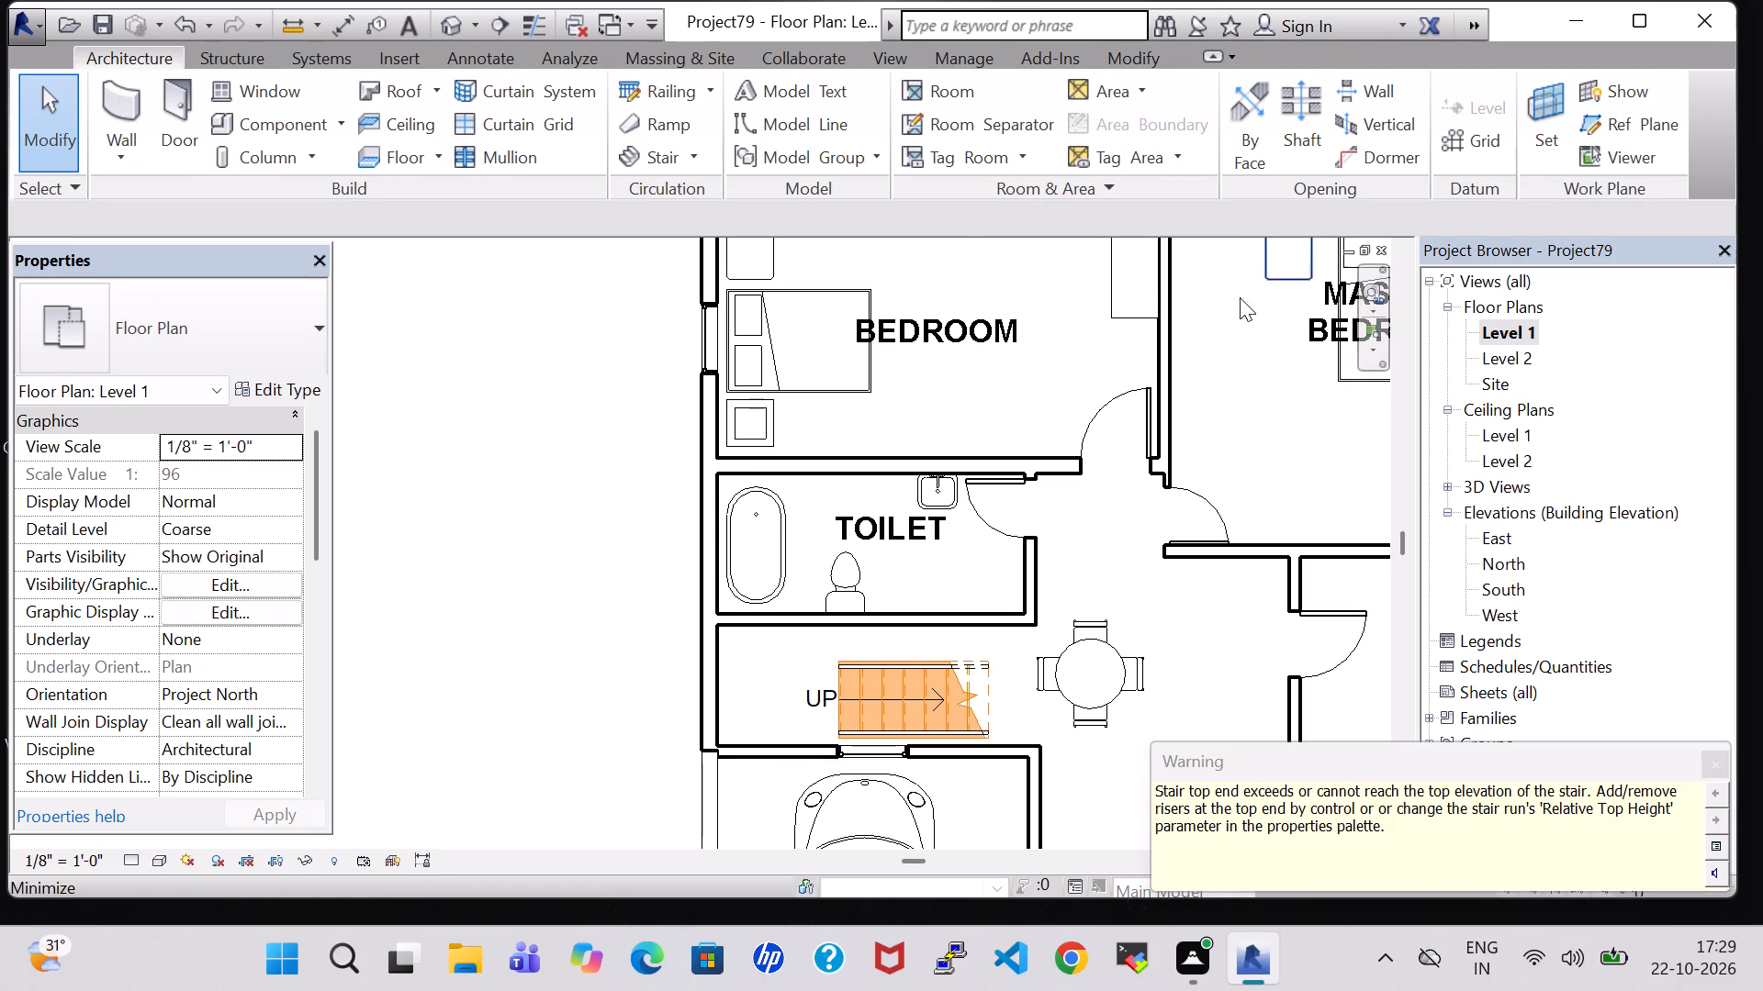
# Place a tagged room beside the stair, below the toilet, and rename it STAIRS.
pyautogui.click(956, 95)
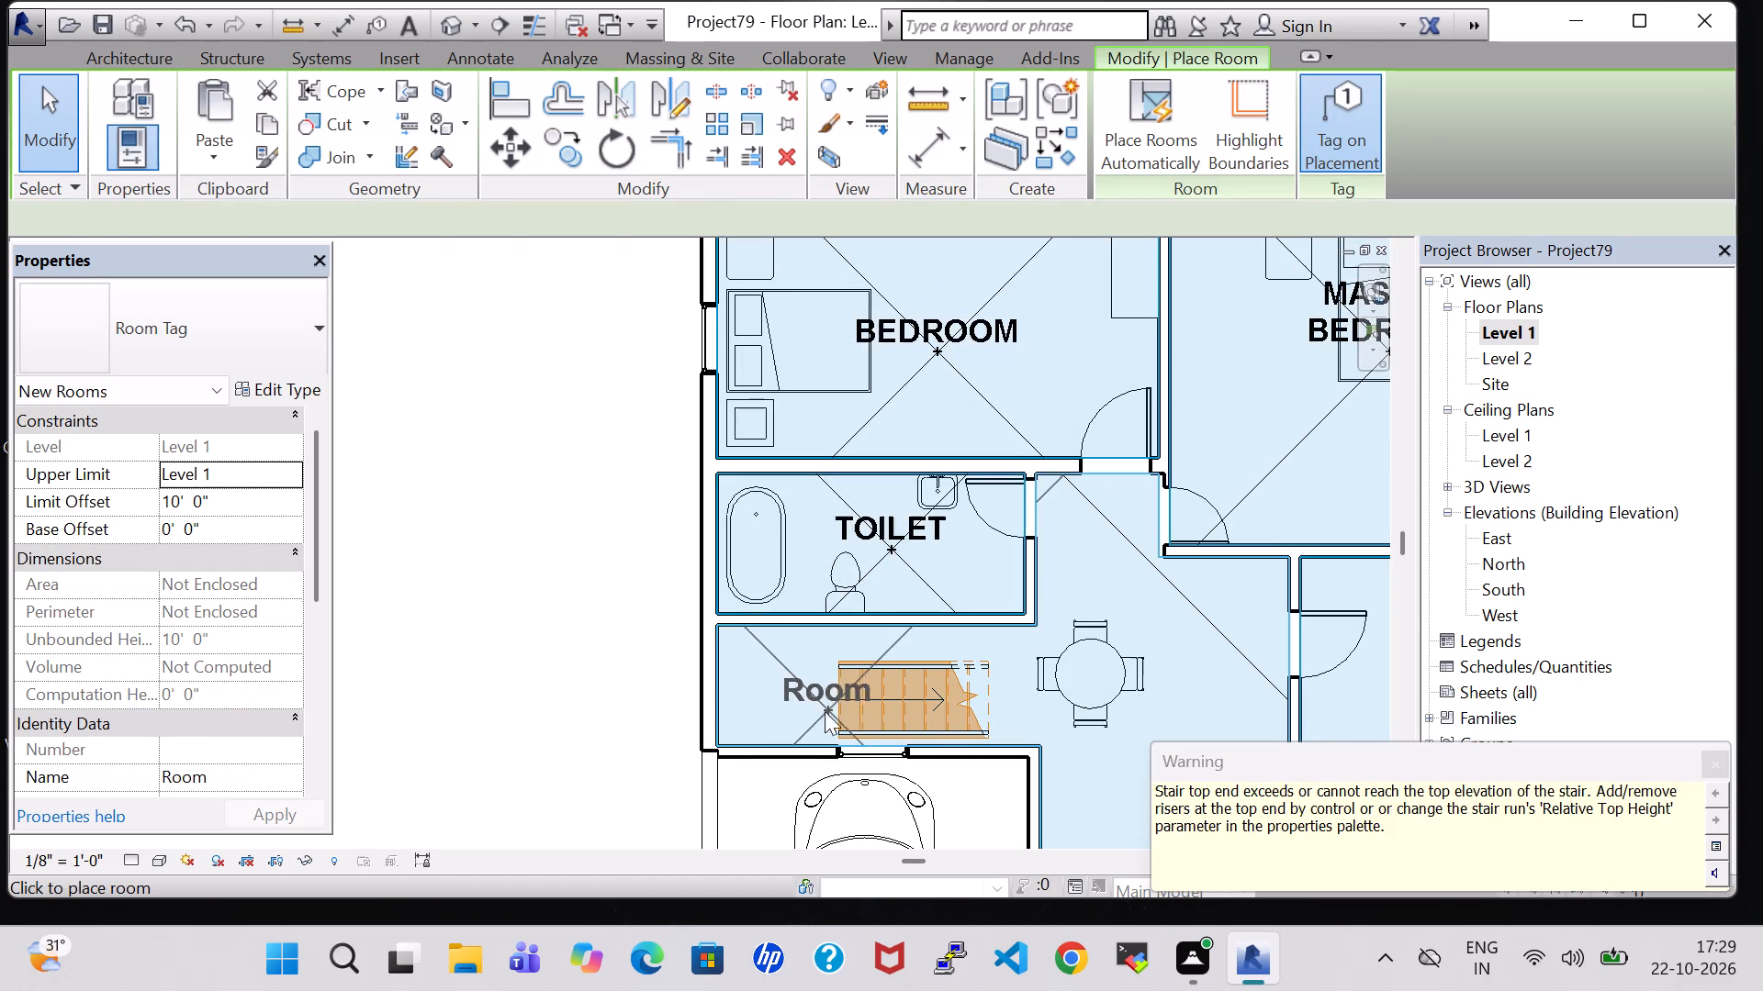
pyautogui.click(792, 702)
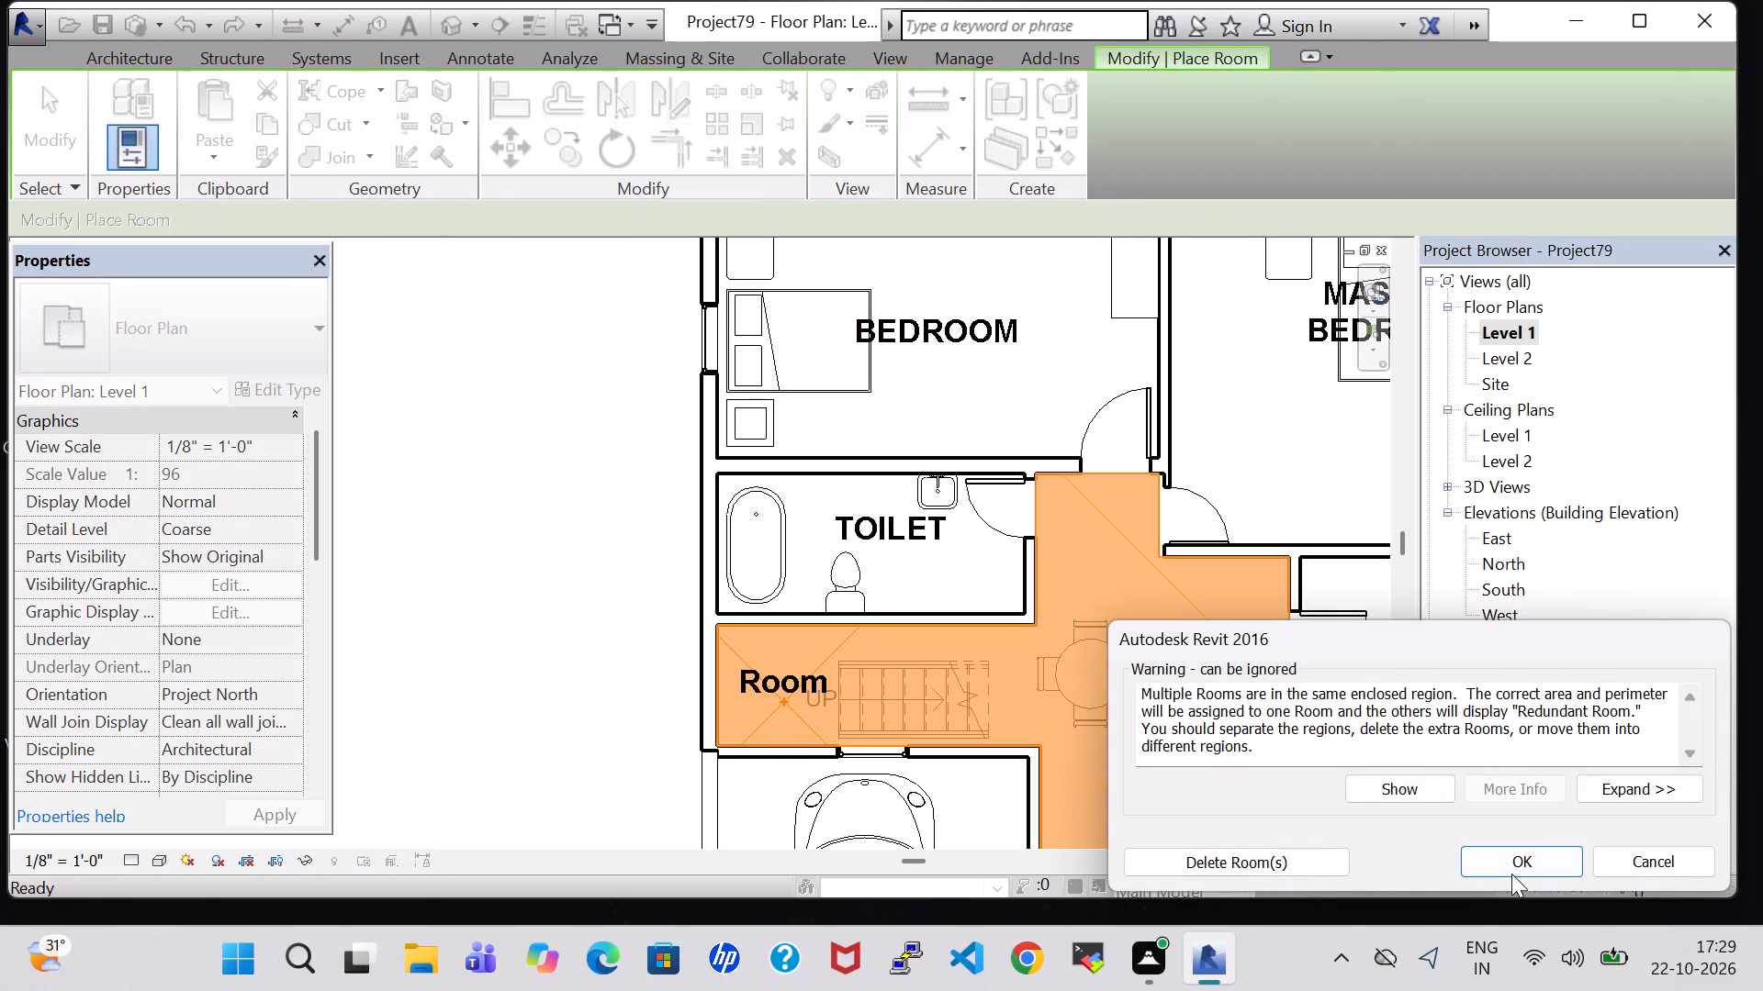
pyautogui.click(1511, 874)
pyautogui.press('Escape')
pyautogui.press('Escape')
pyautogui.doubleClick(753, 679)
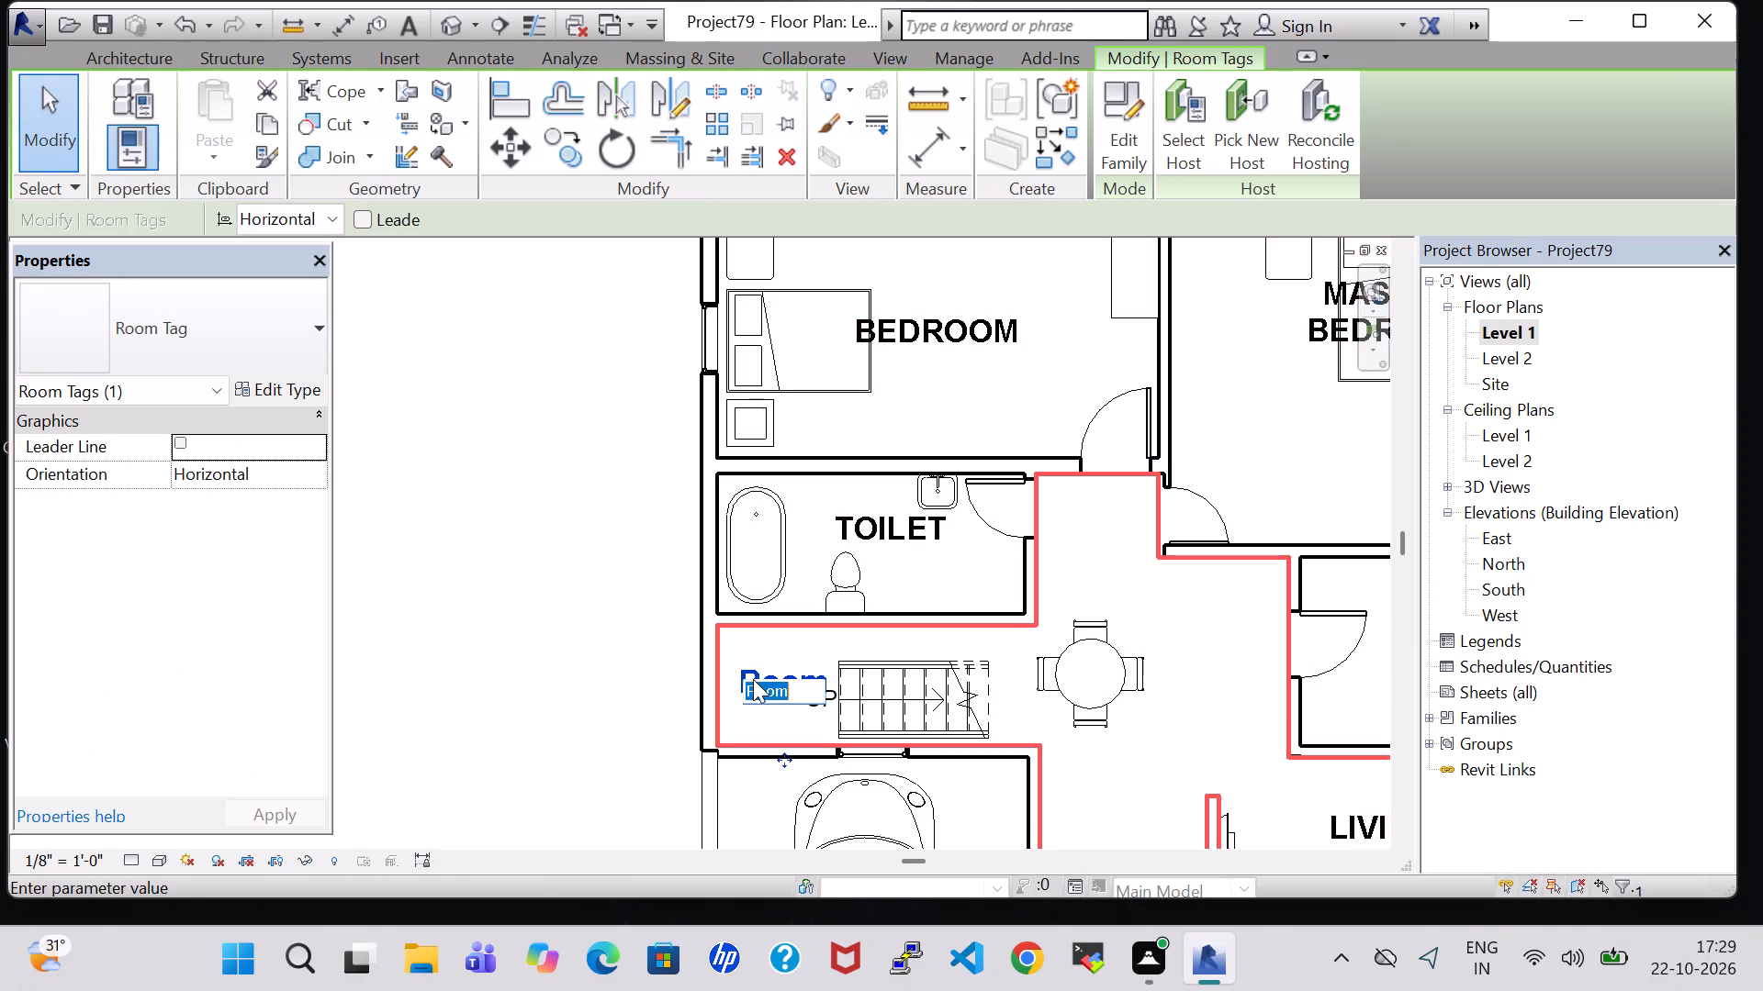
pyautogui.press('BackSpace')
pyautogui.write('STAIRS')
pyautogui.press('Return')
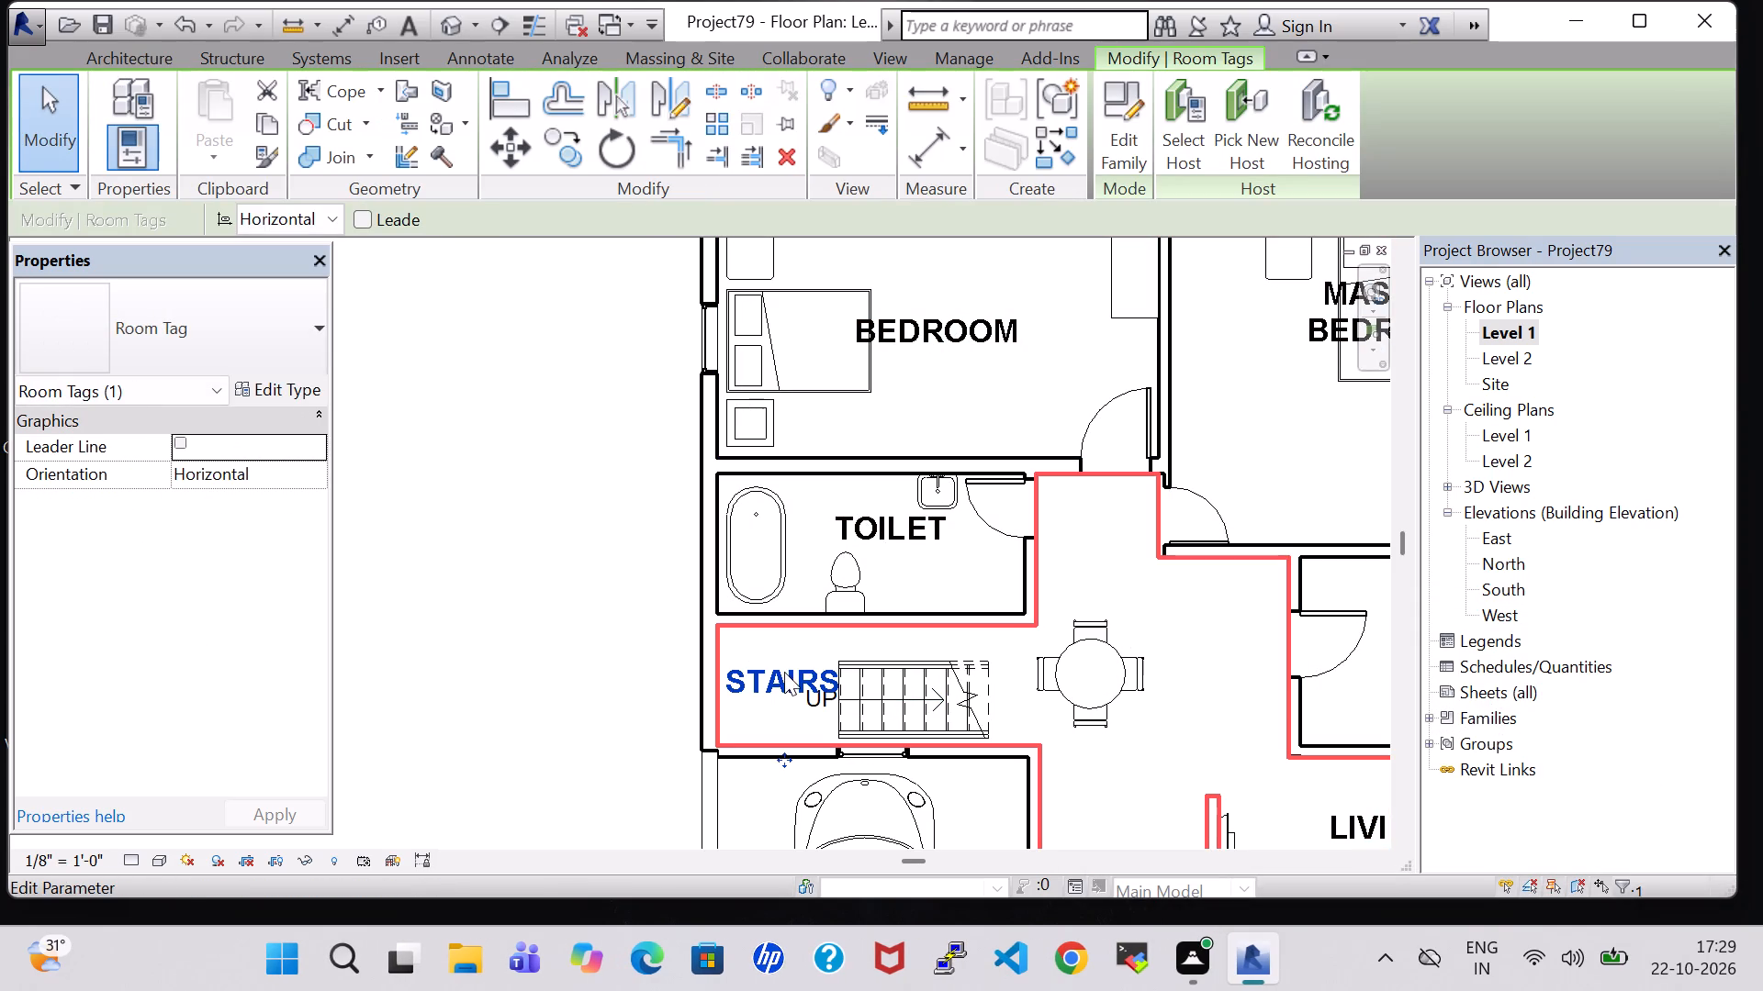
# Hide the Roofs category in the 3D view.
pyautogui.click(444, 27)
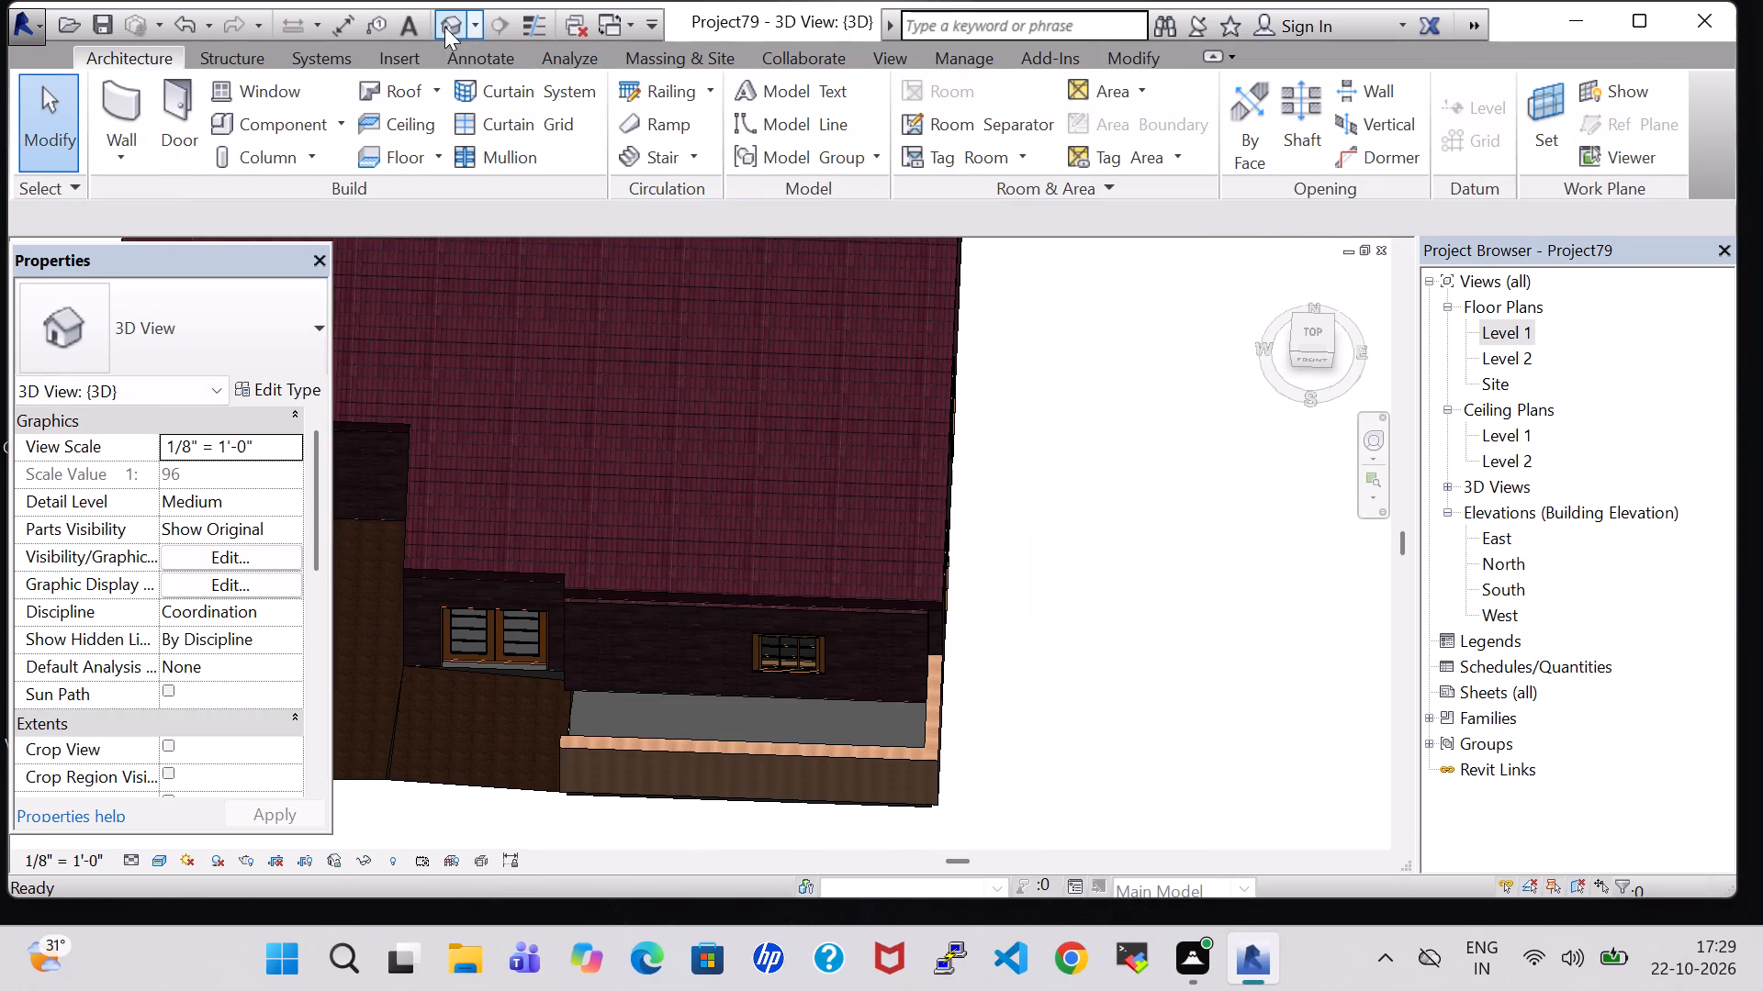
pyautogui.write('VG')
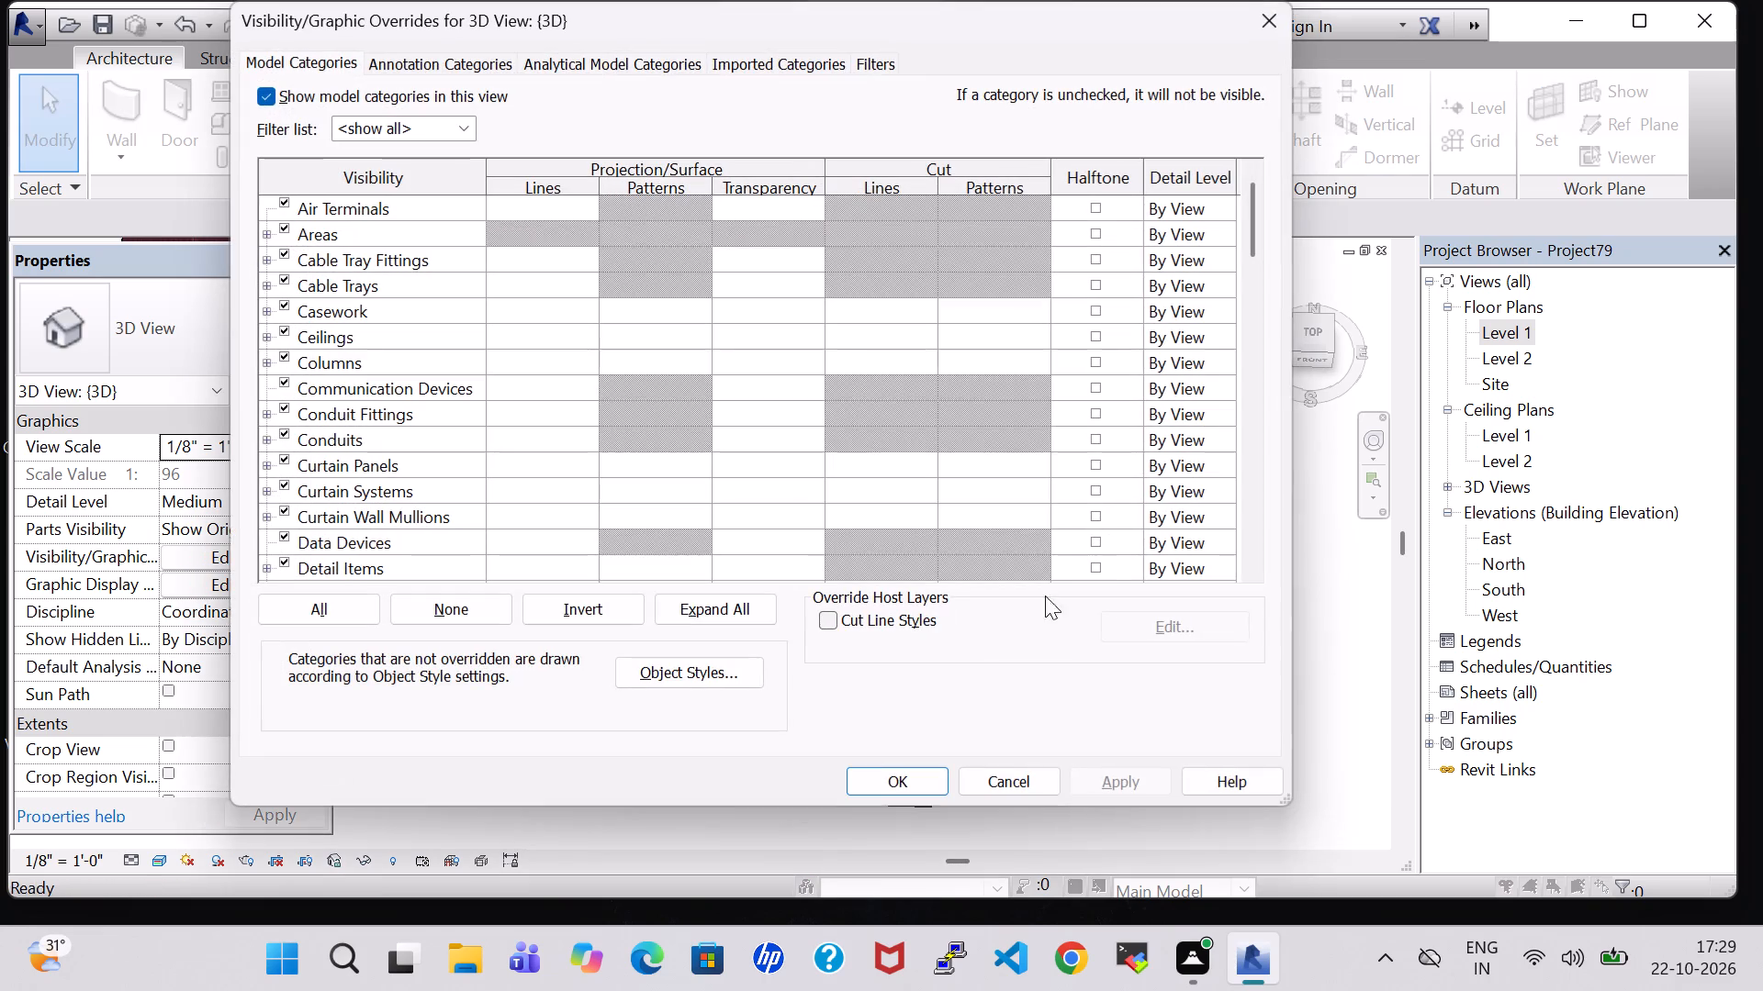
pyautogui.scroll(-11, 416, 410)
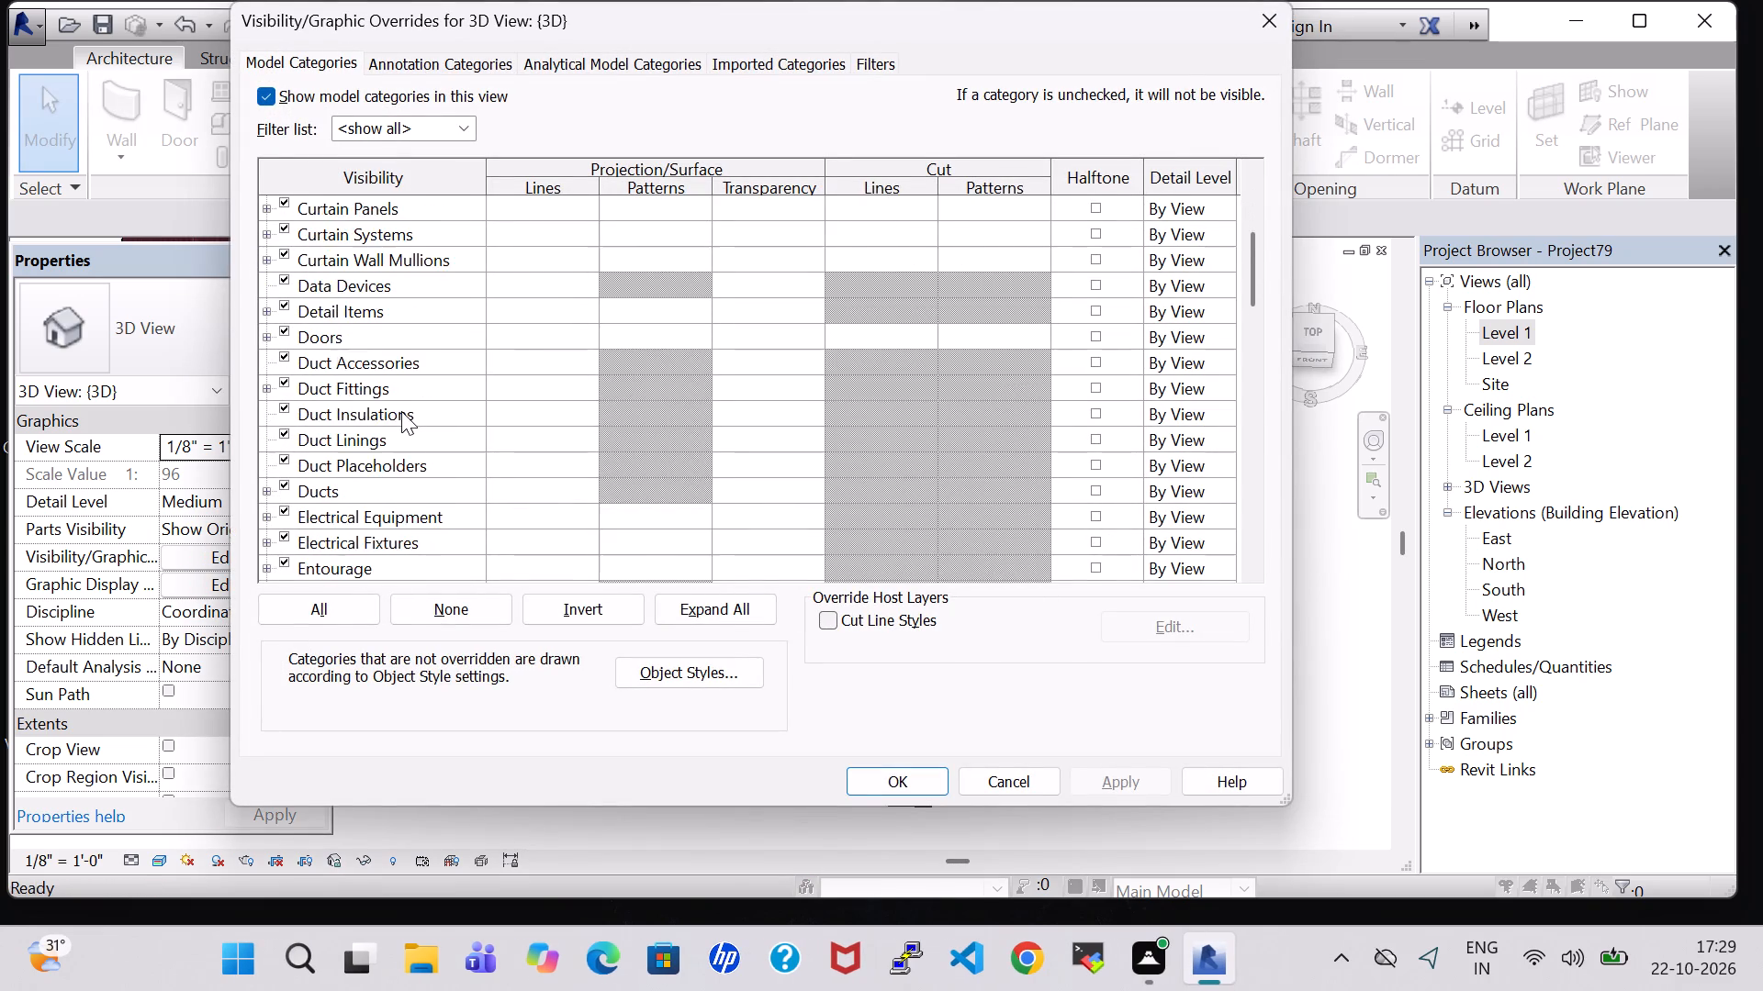
pyautogui.scroll(-20, 401, 411)
pyautogui.scroll(-7, 401, 411)
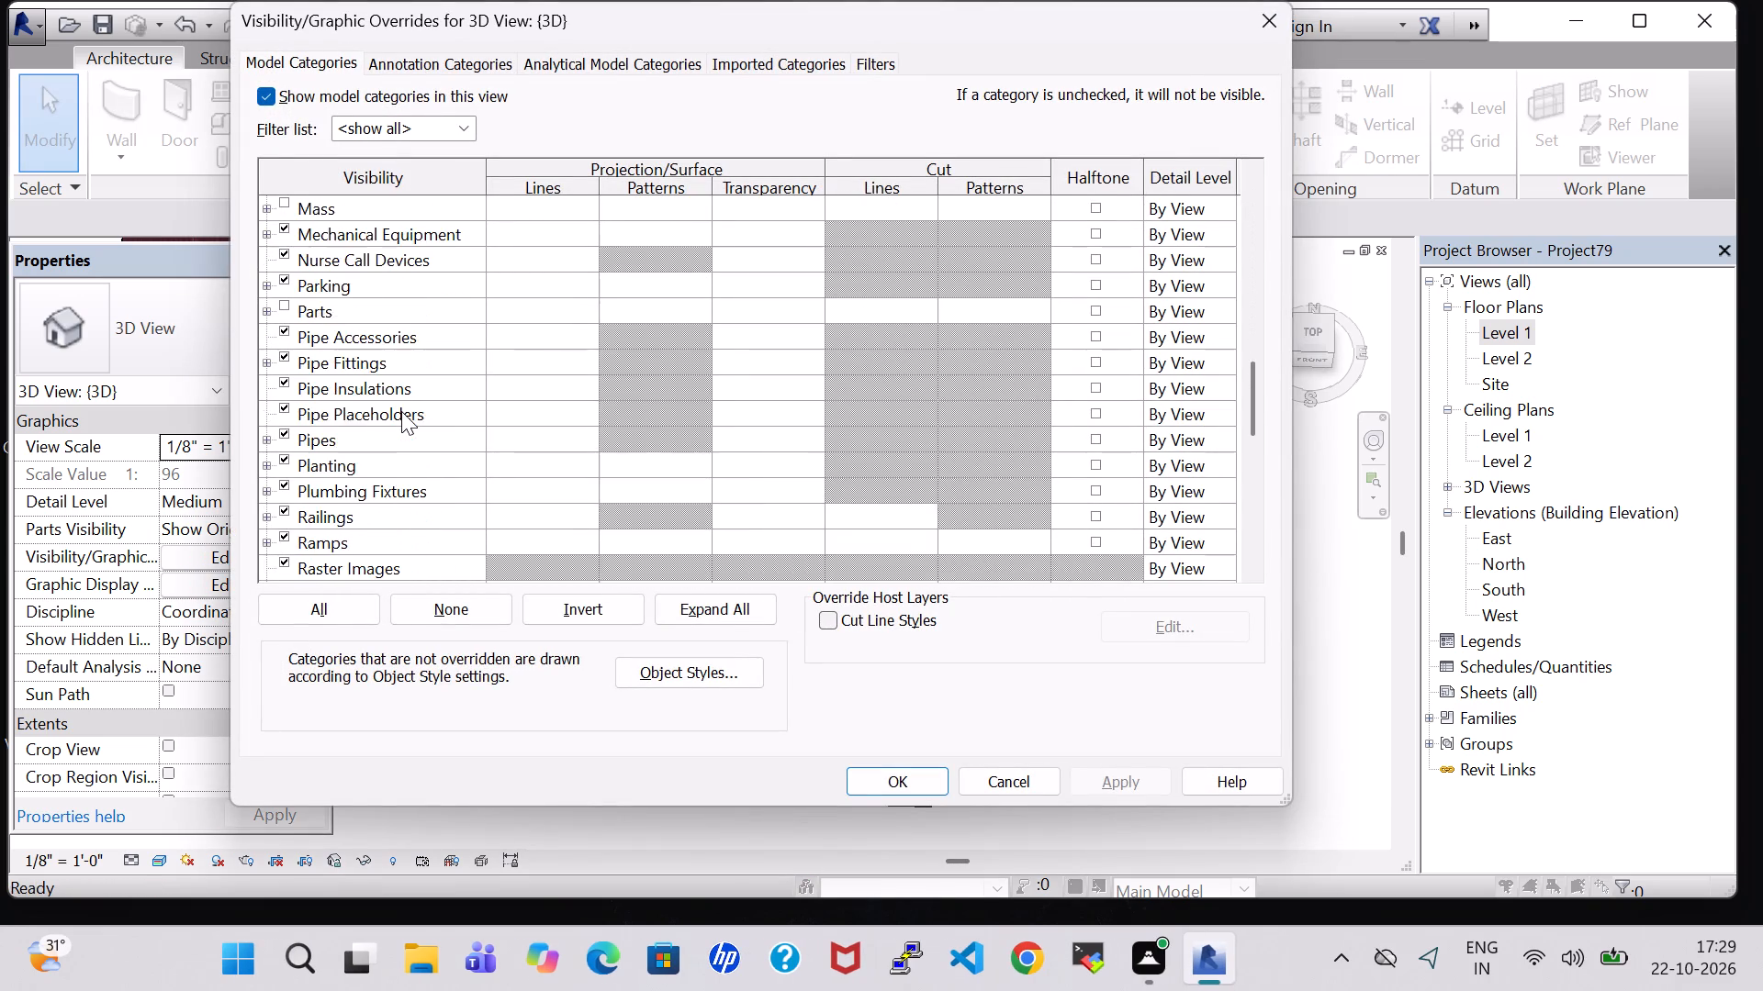
pyautogui.scroll(-2, 401, 411)
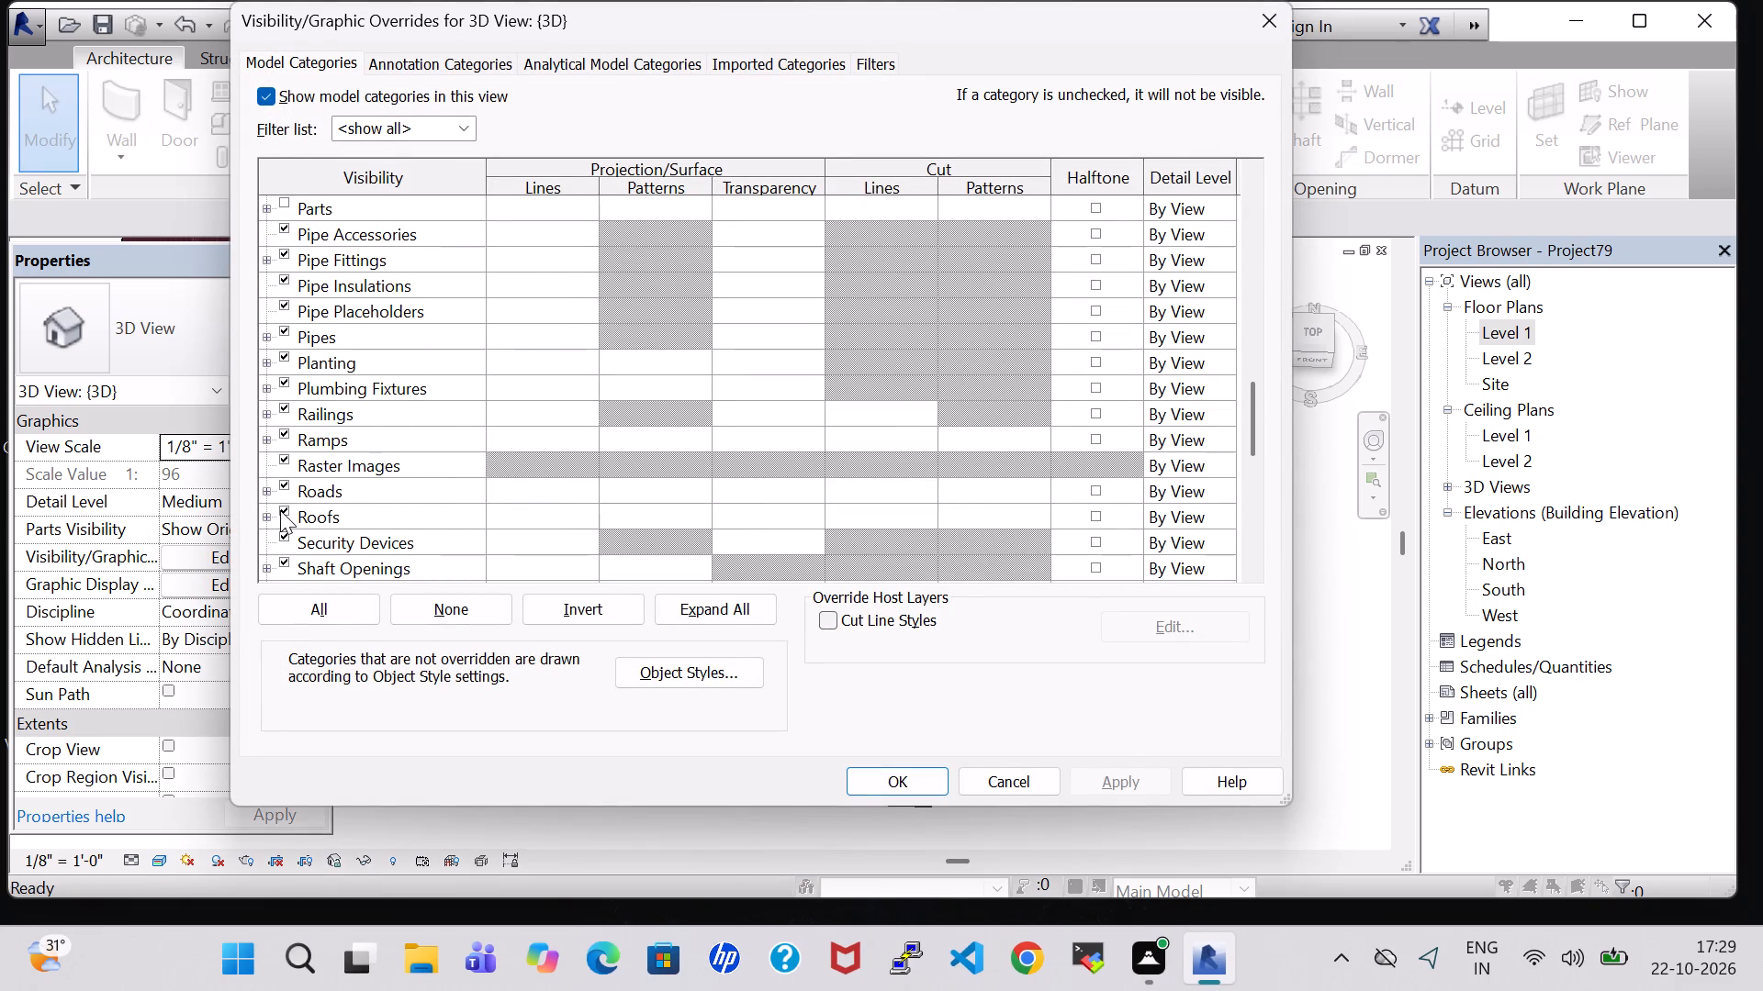
pyautogui.click(280, 510)
pyautogui.click(868, 770)
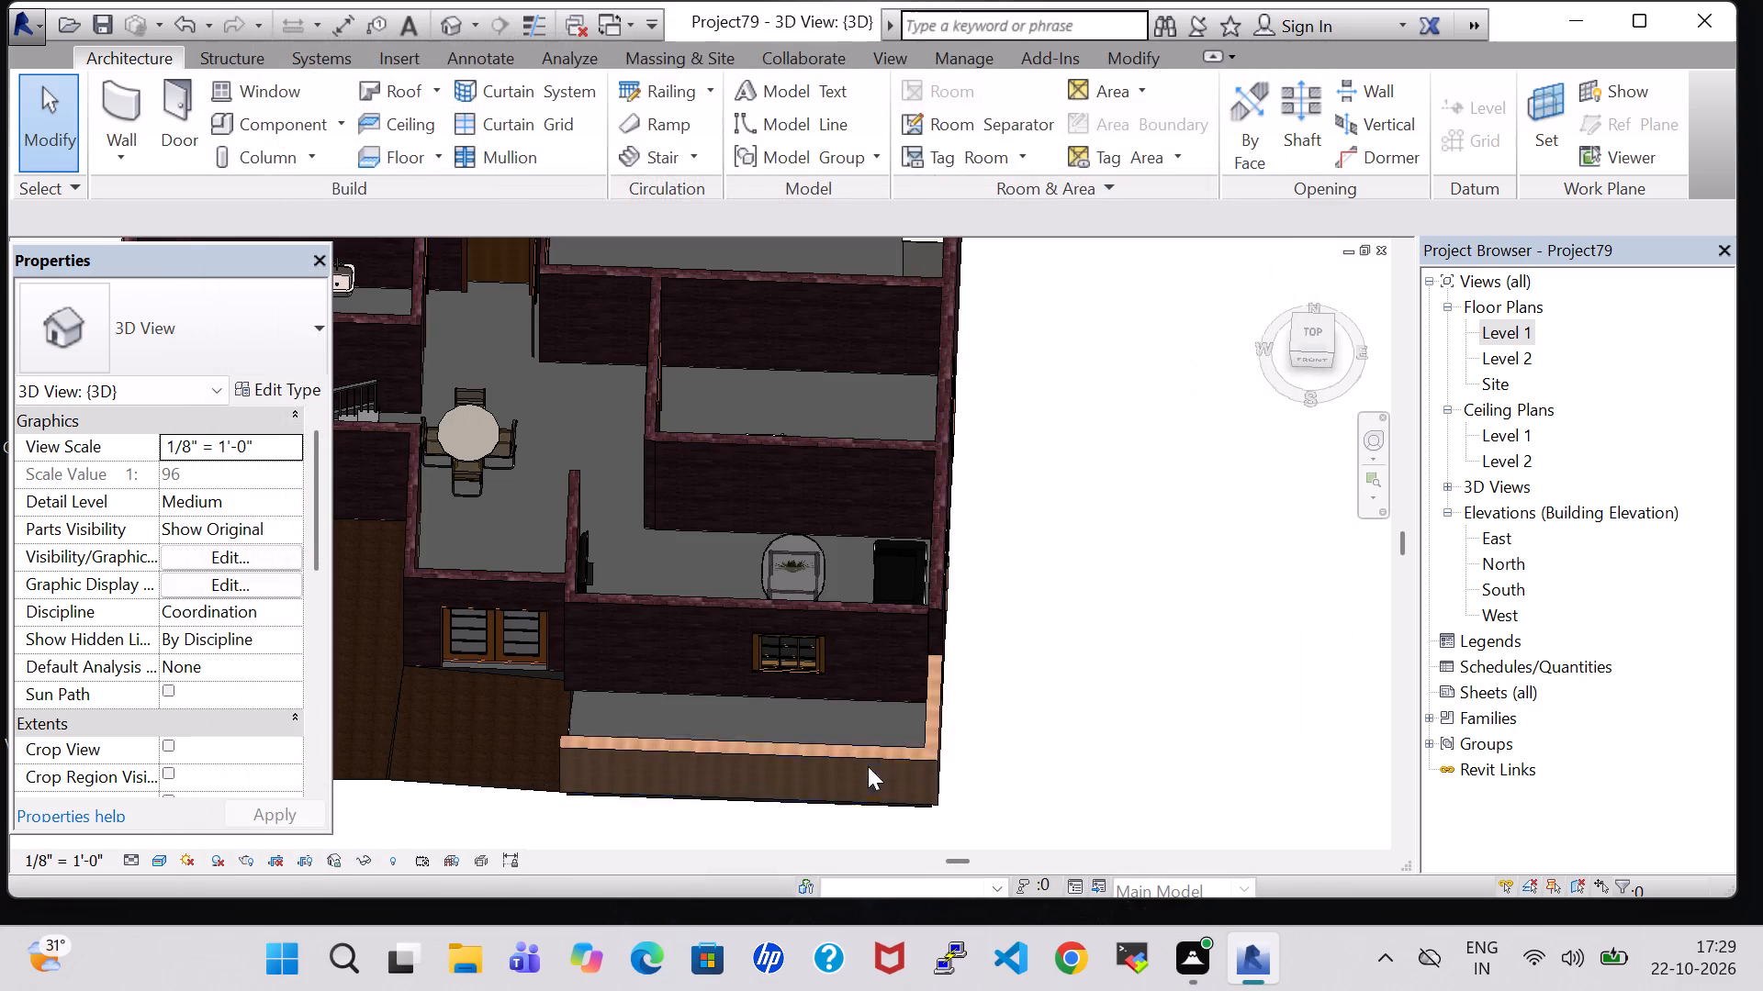
# Examine the stair and the surrounding rooms from different angles in the 3D view.
pyautogui.keyDown('shift'); pyautogui.moveTo(603, 418); pyautogui.dragTo(698, 433, button='middle'); pyautogui.keyUp('shift')
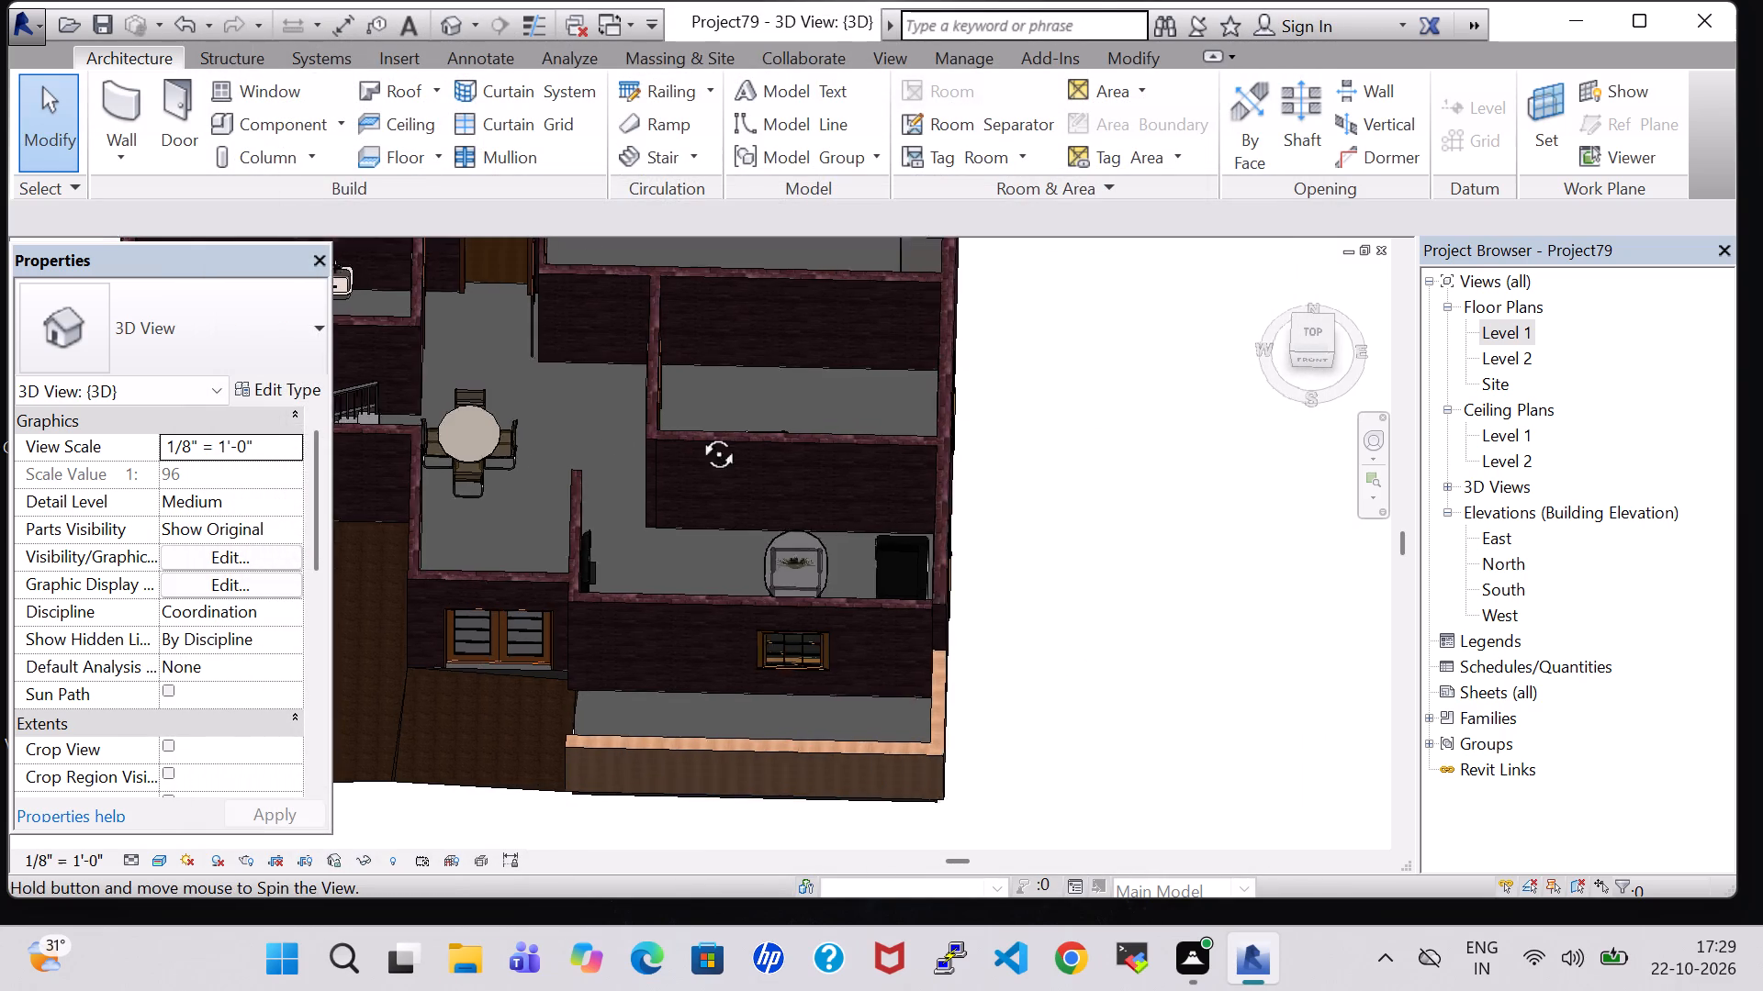
pyautogui.keyDown('shift'); pyautogui.moveTo(698, 433); pyautogui.dragTo(775, 447, button='middle'); pyautogui.keyUp('shift')
pyautogui.keyDown('shift'); pyautogui.moveTo(776, 447); pyautogui.dragTo(901, 486, button='middle'); pyautogui.keyUp('shift')
pyautogui.keyDown('shift'); pyautogui.moveTo(744, 436); pyautogui.dragTo(773, 202, button='middle'); pyautogui.keyUp('shift')
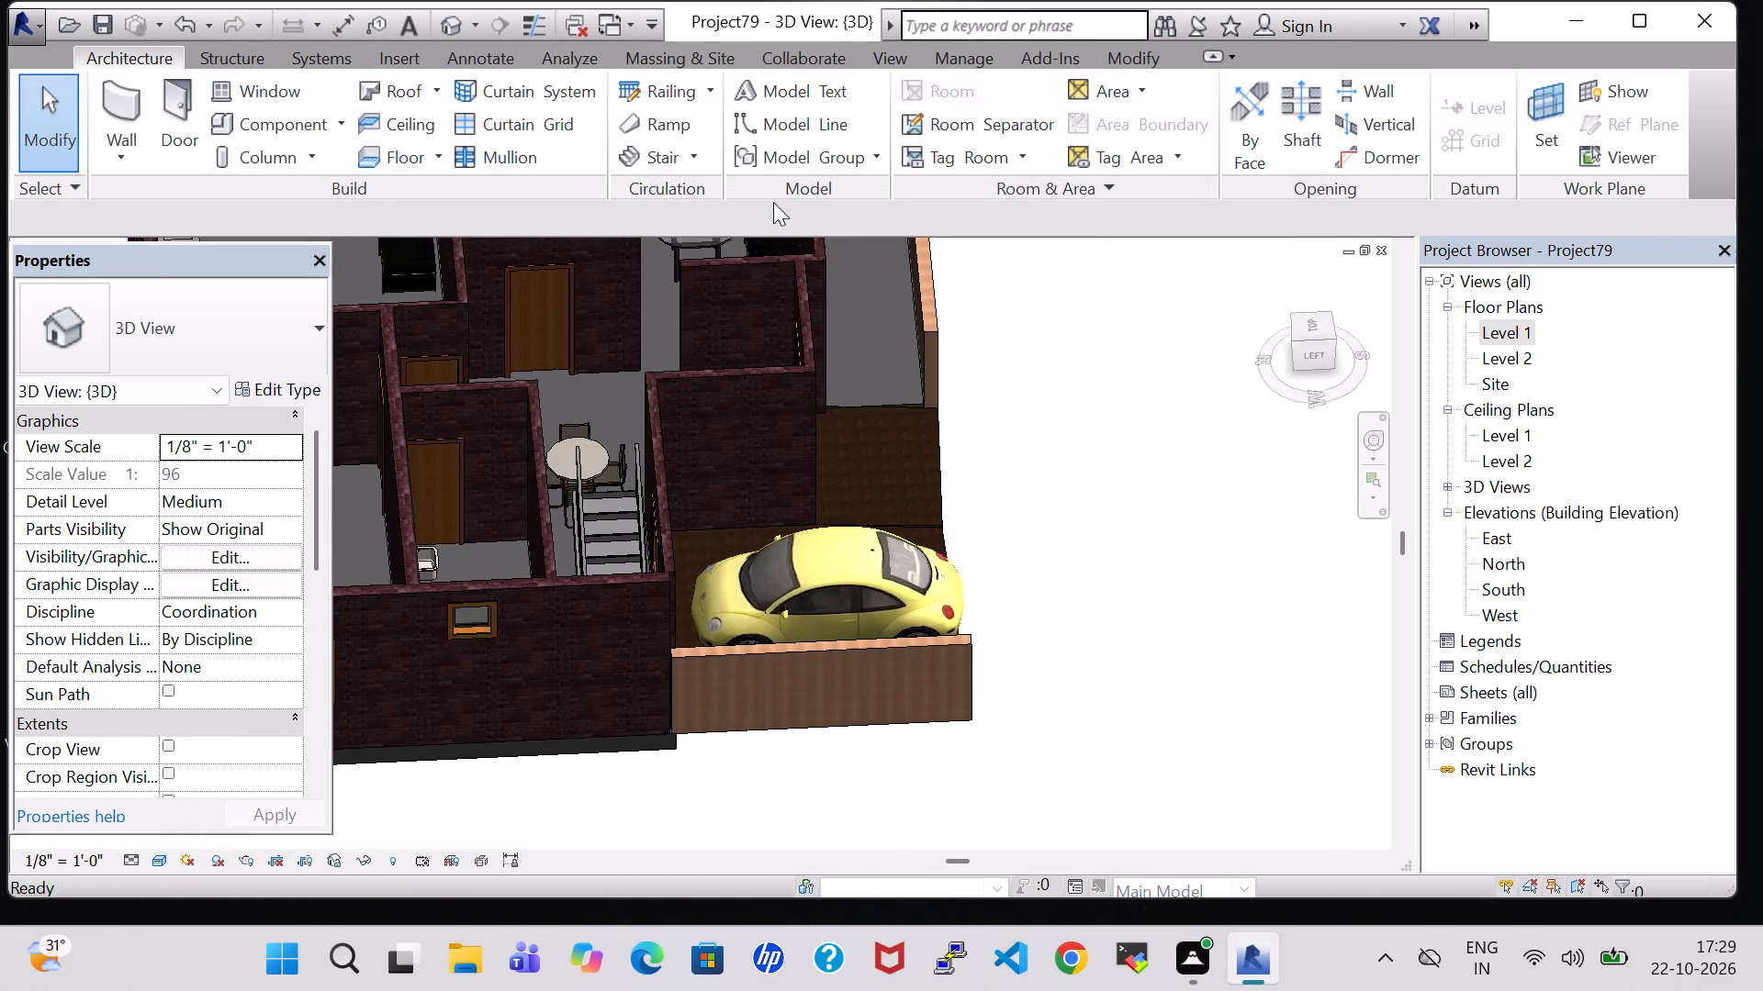
pyautogui.scroll(1, 741, 341)
pyautogui.moveTo(741, 341); pyautogui.dragTo(1068, 716, button='middle')
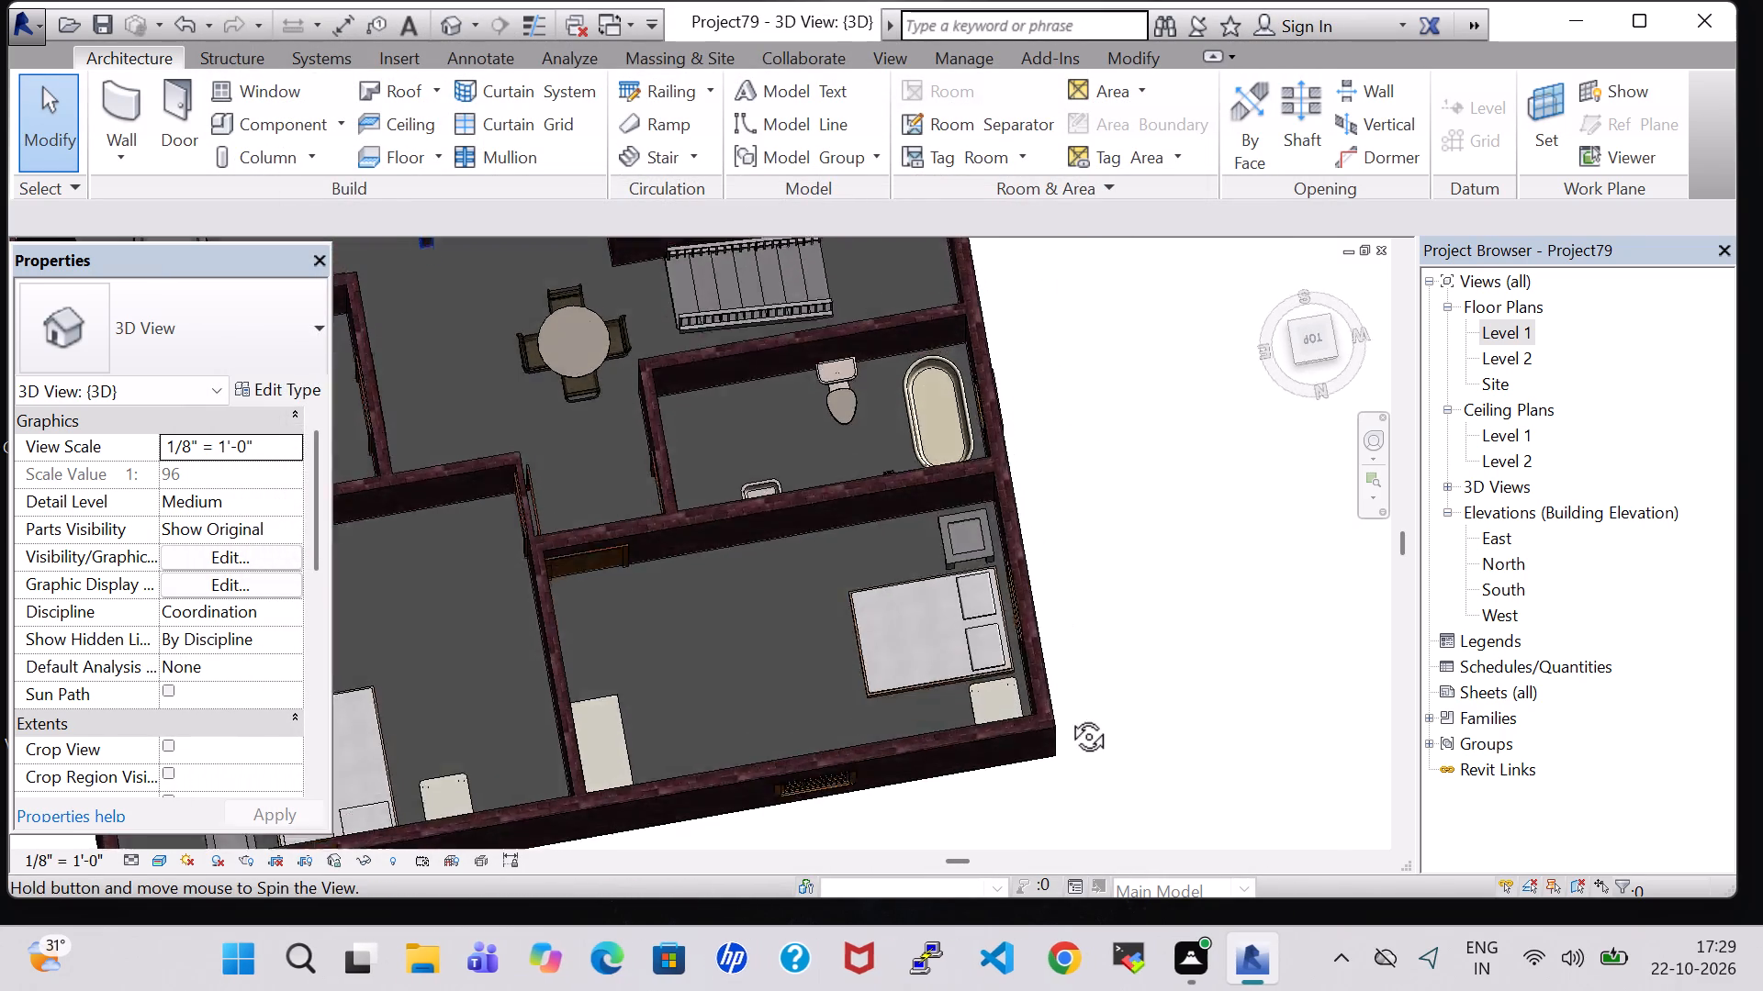
pyautogui.moveTo(1068, 716); pyautogui.dragTo(1066, 716, button='middle')
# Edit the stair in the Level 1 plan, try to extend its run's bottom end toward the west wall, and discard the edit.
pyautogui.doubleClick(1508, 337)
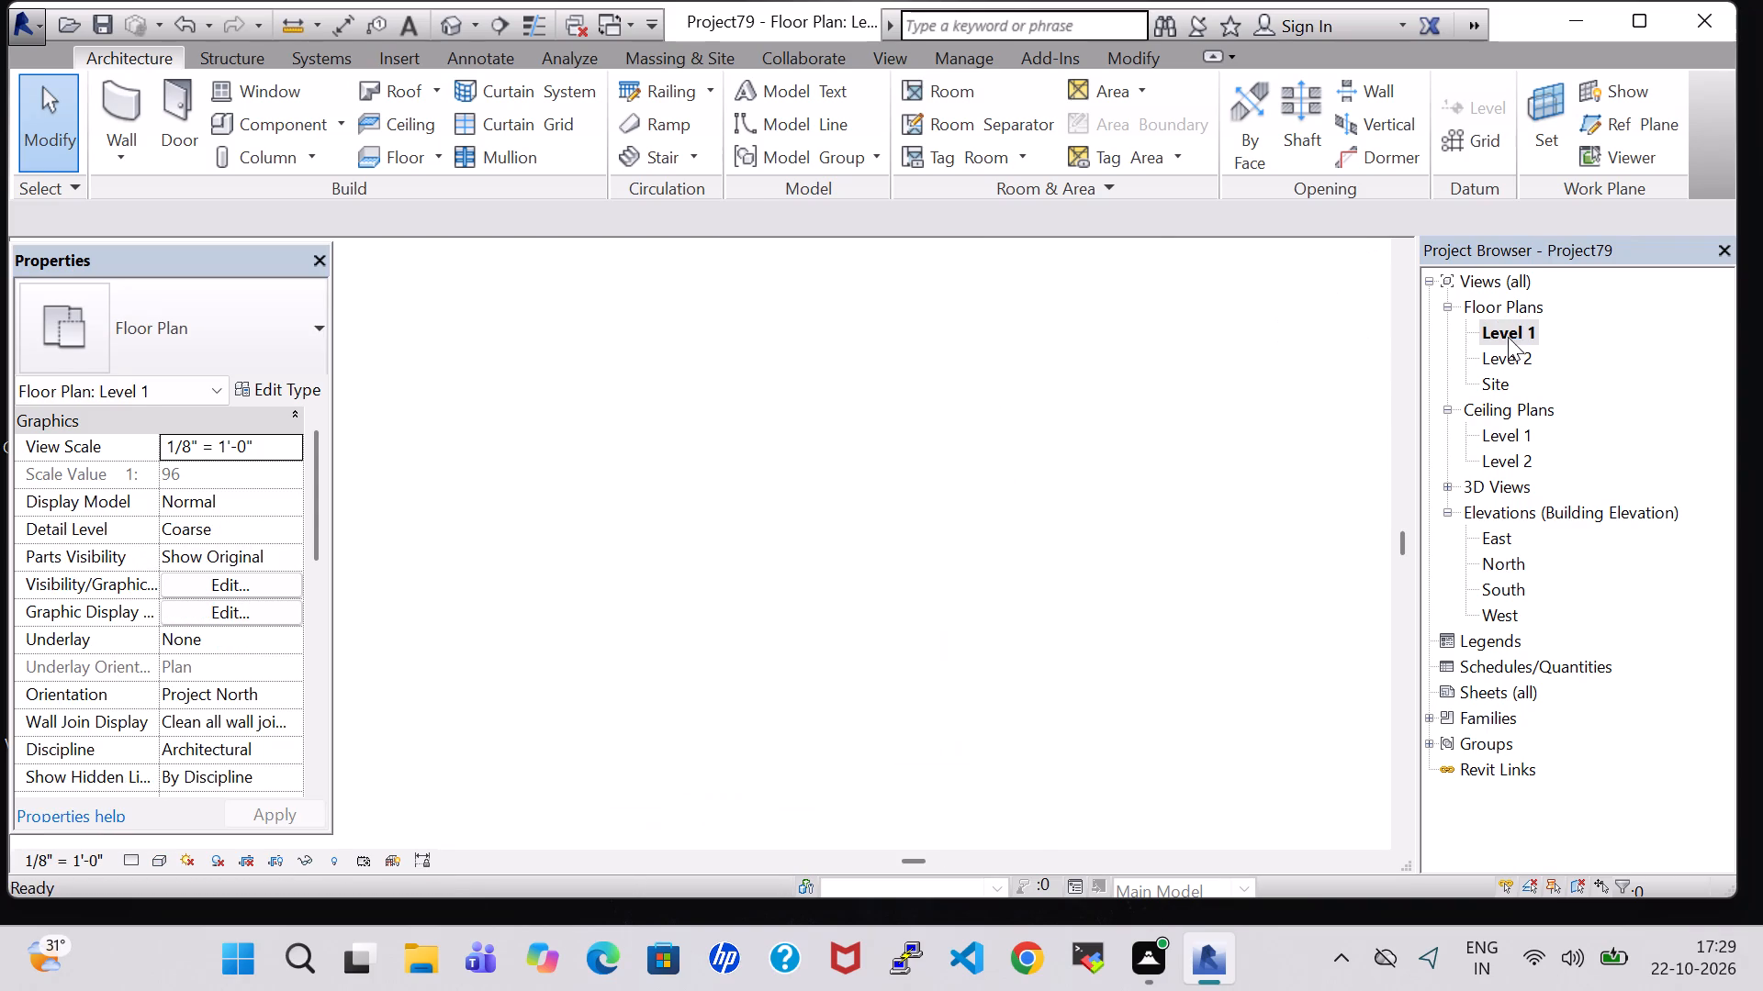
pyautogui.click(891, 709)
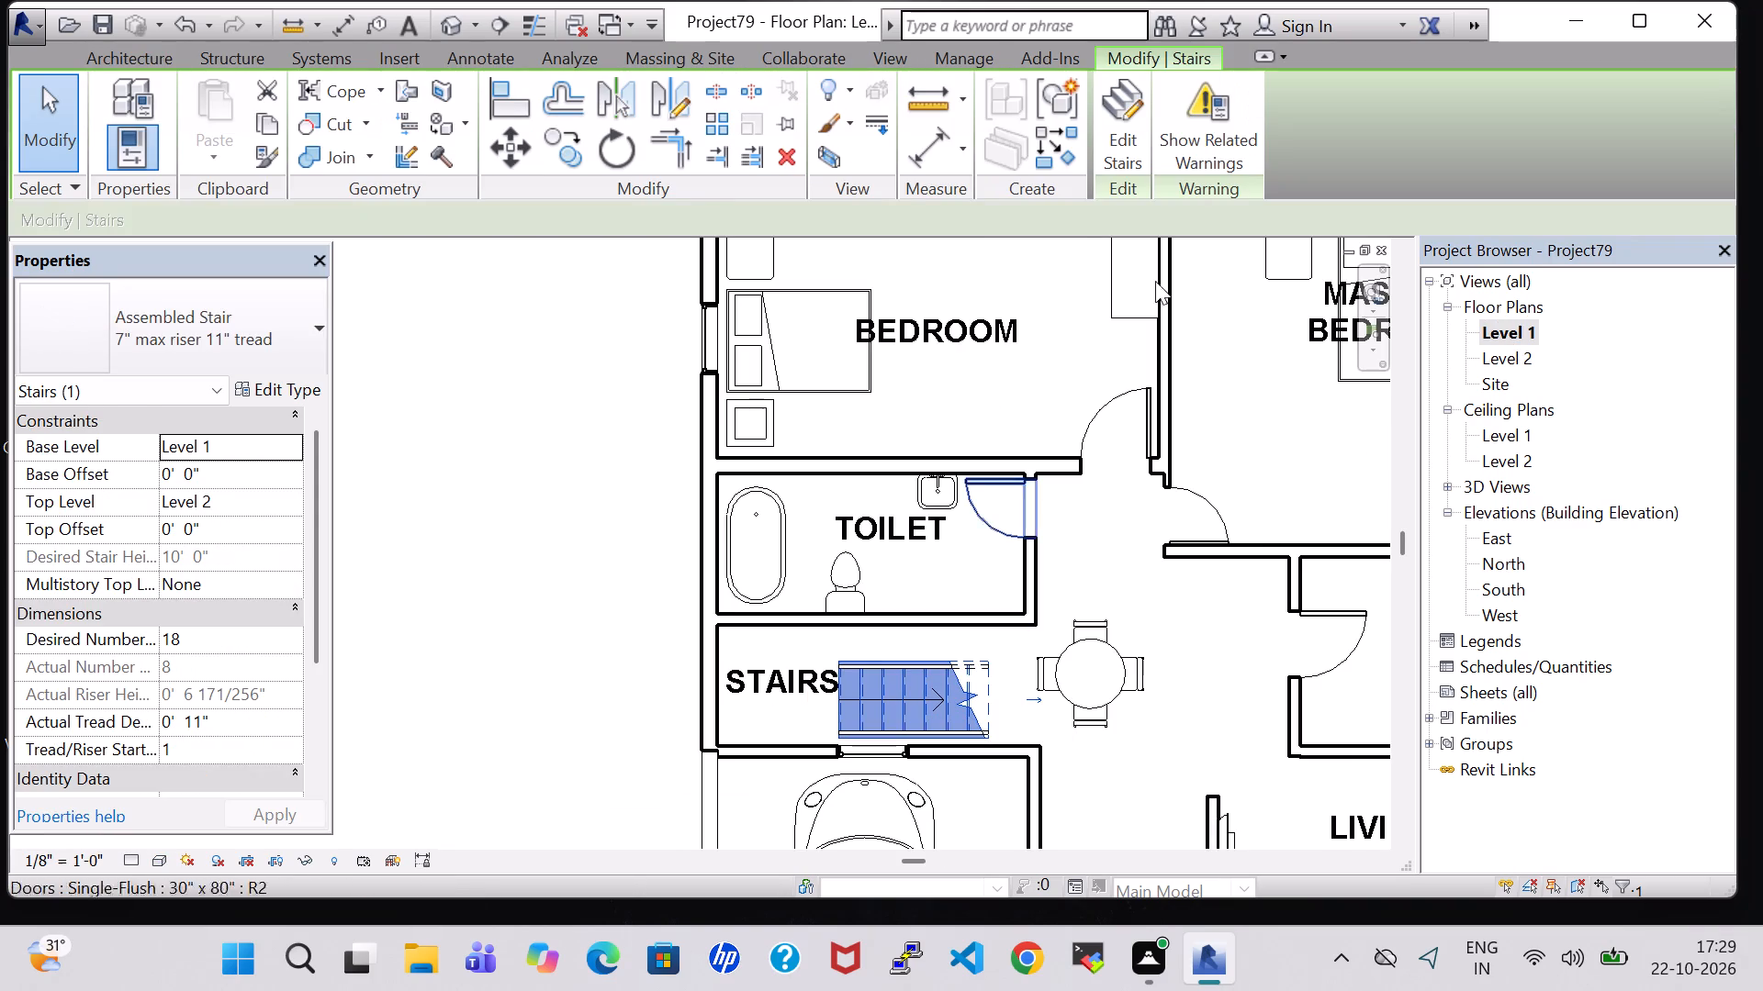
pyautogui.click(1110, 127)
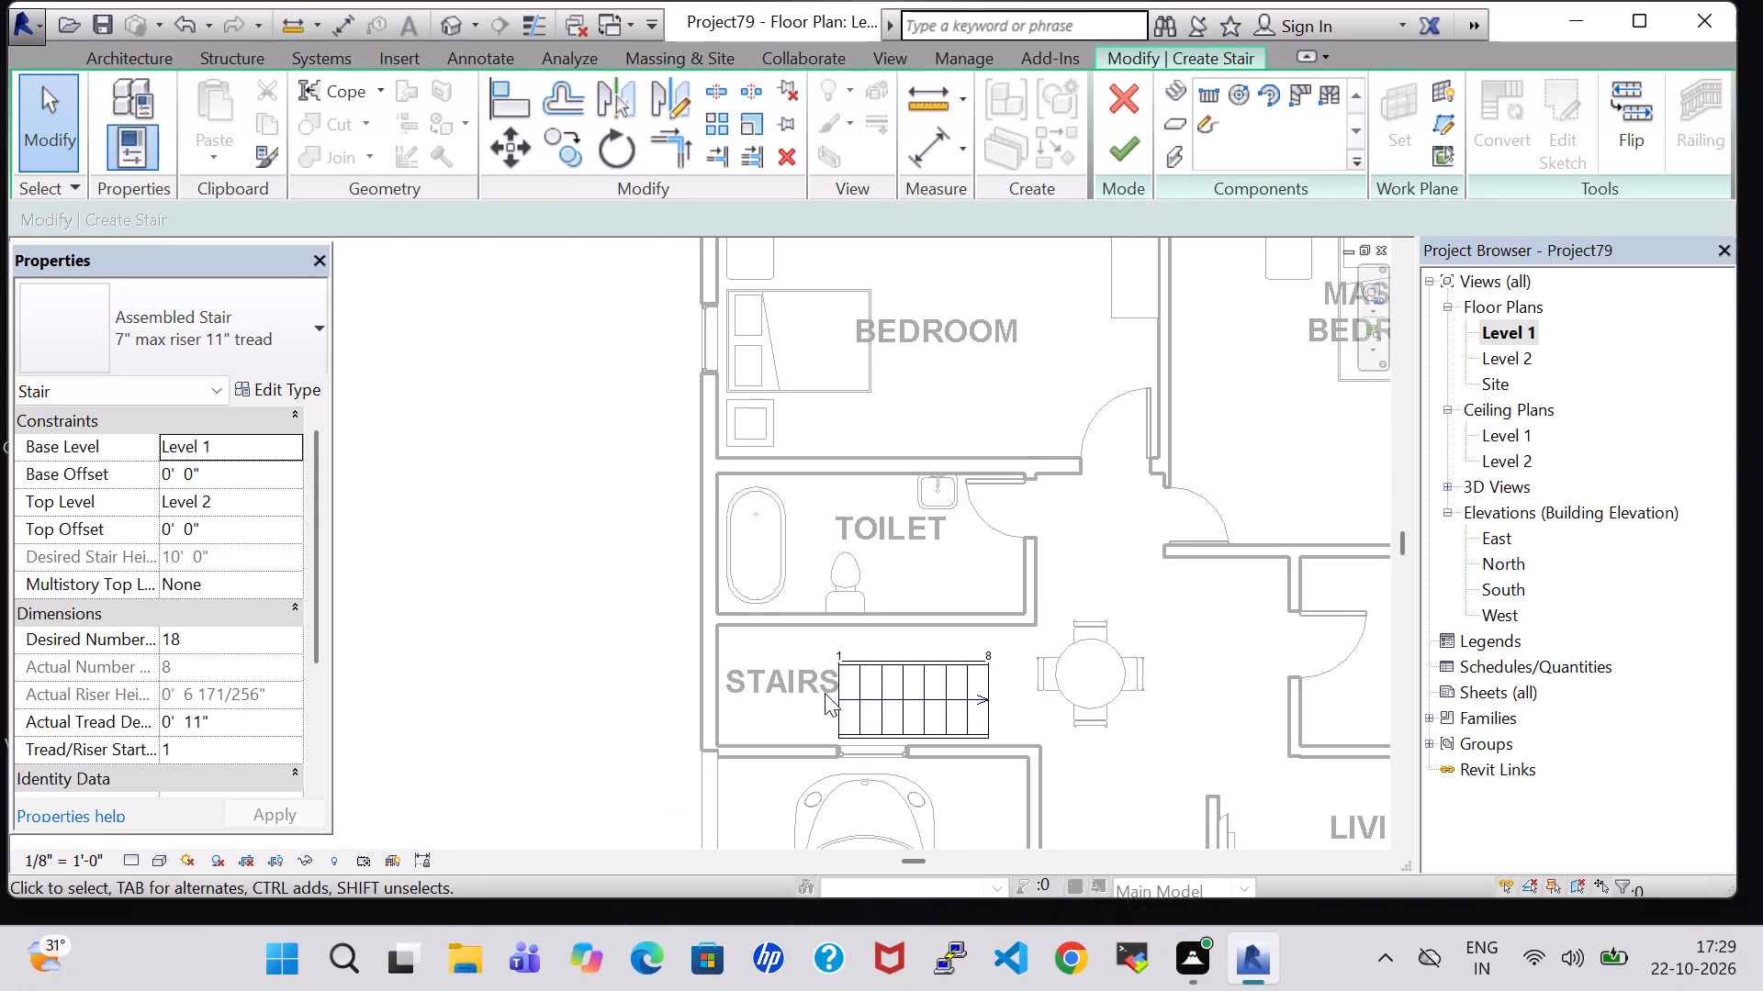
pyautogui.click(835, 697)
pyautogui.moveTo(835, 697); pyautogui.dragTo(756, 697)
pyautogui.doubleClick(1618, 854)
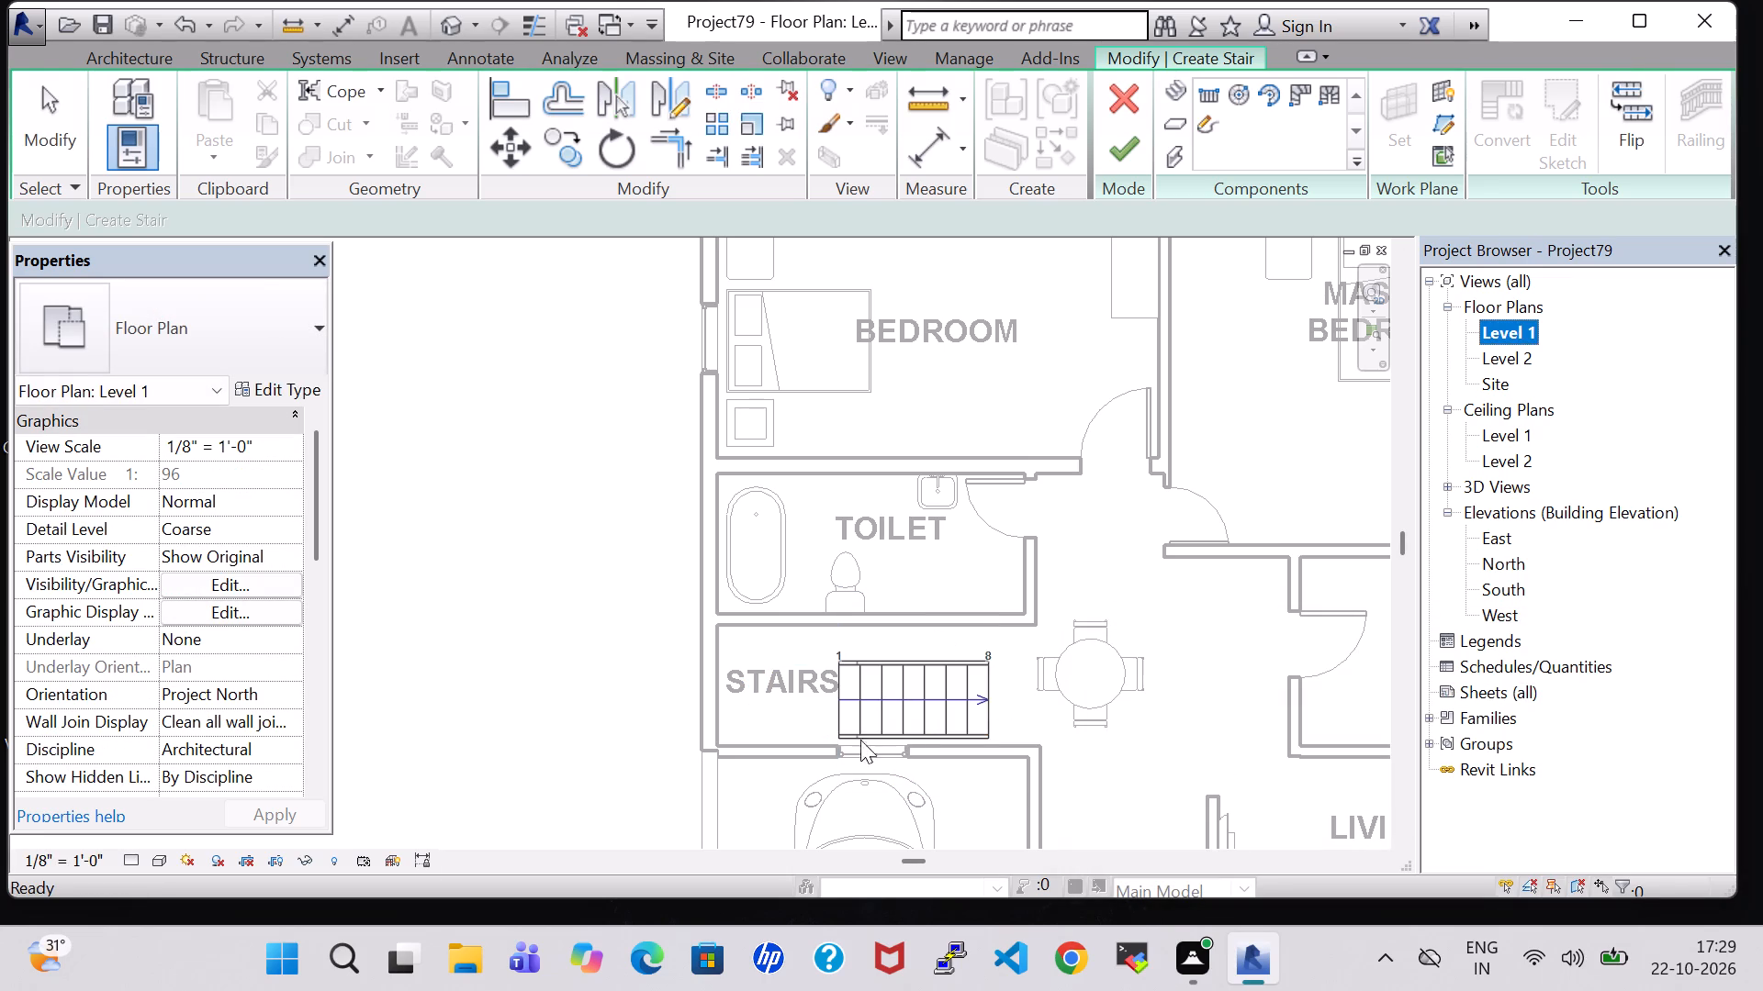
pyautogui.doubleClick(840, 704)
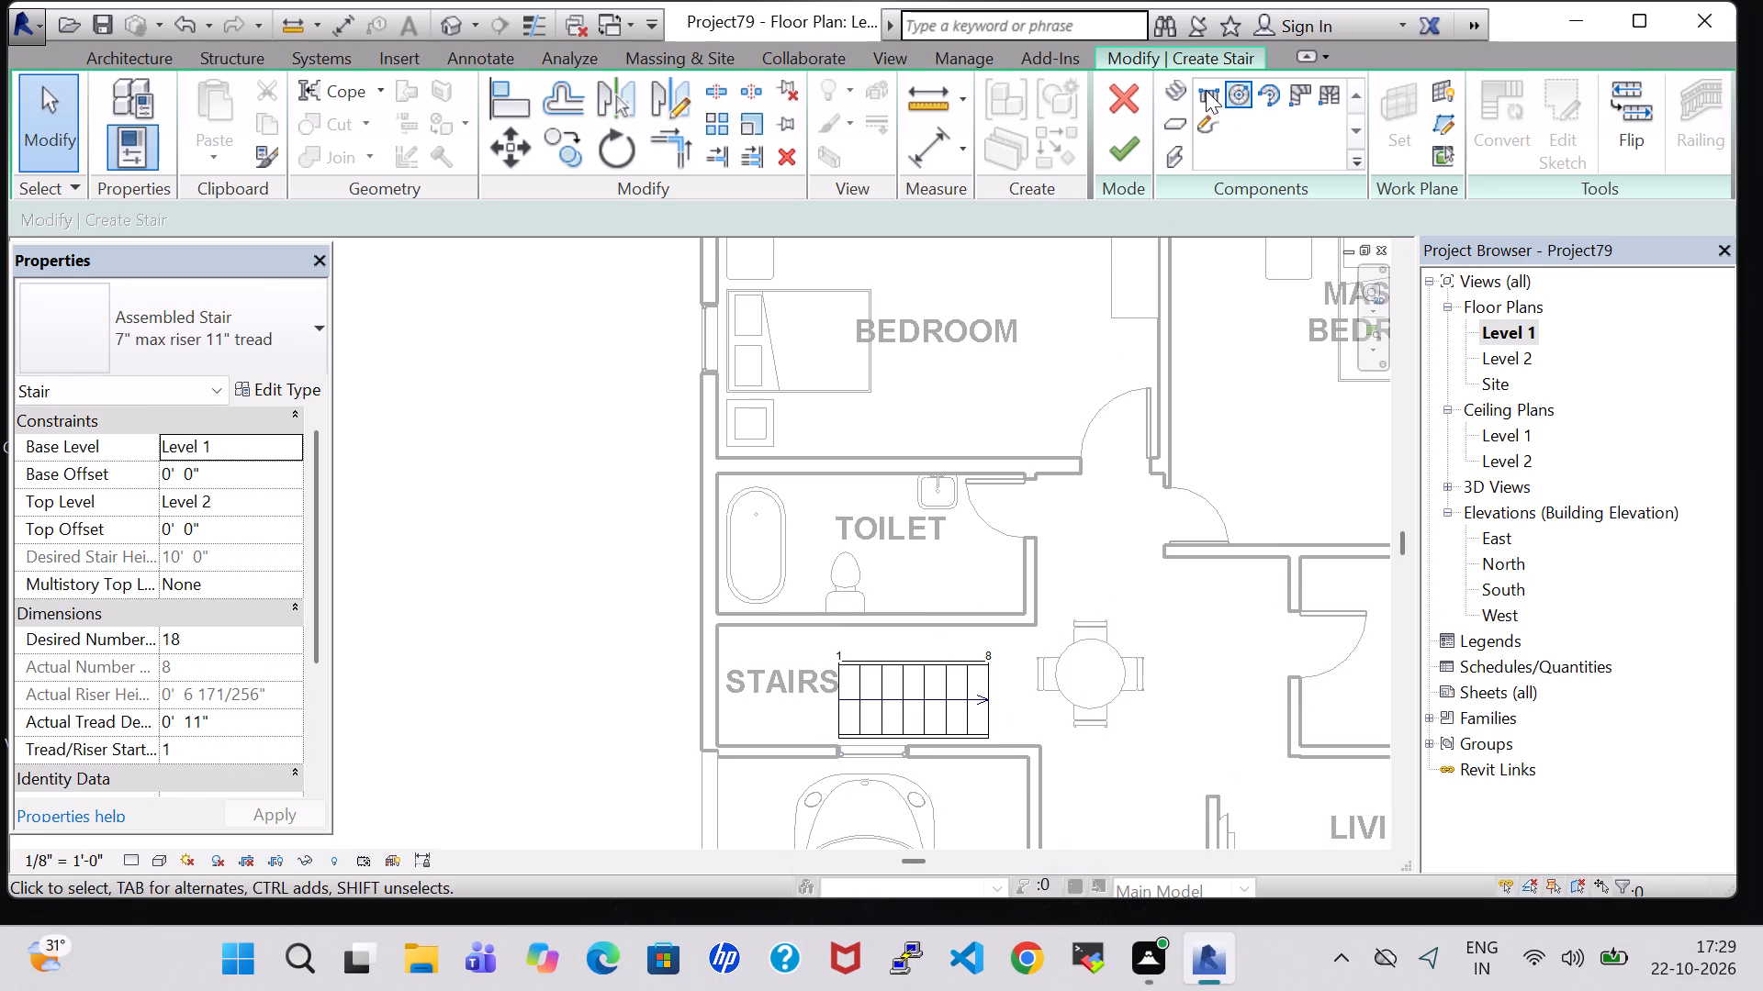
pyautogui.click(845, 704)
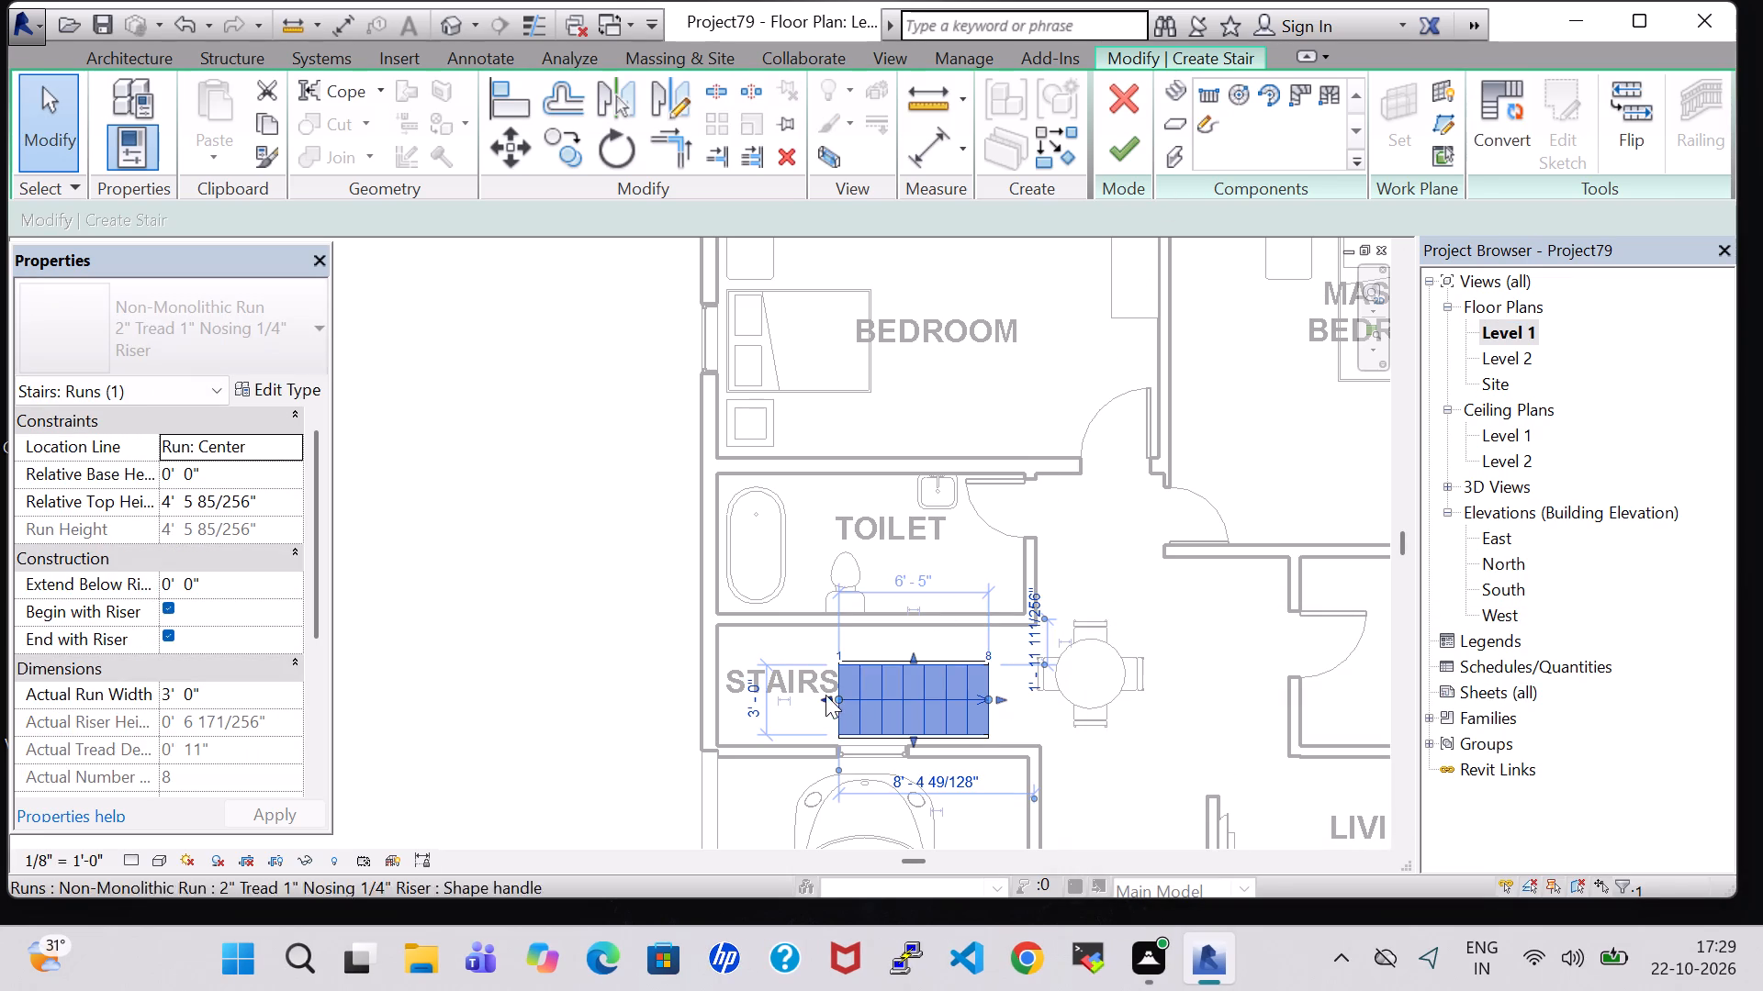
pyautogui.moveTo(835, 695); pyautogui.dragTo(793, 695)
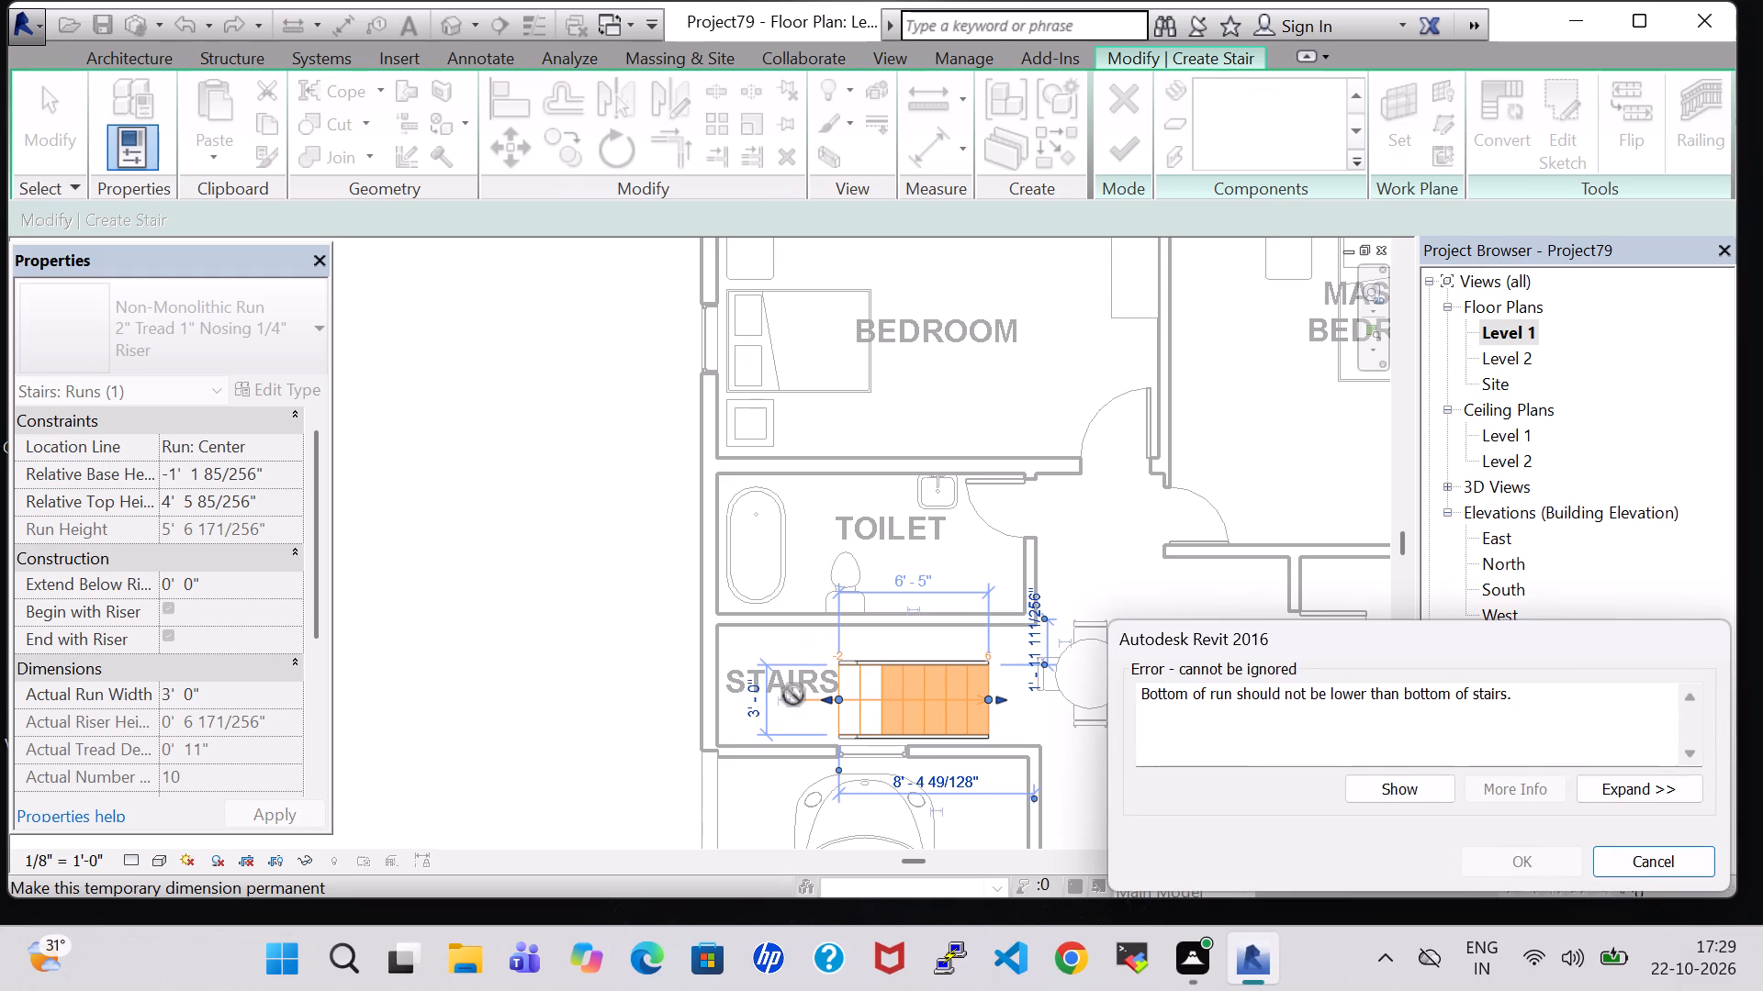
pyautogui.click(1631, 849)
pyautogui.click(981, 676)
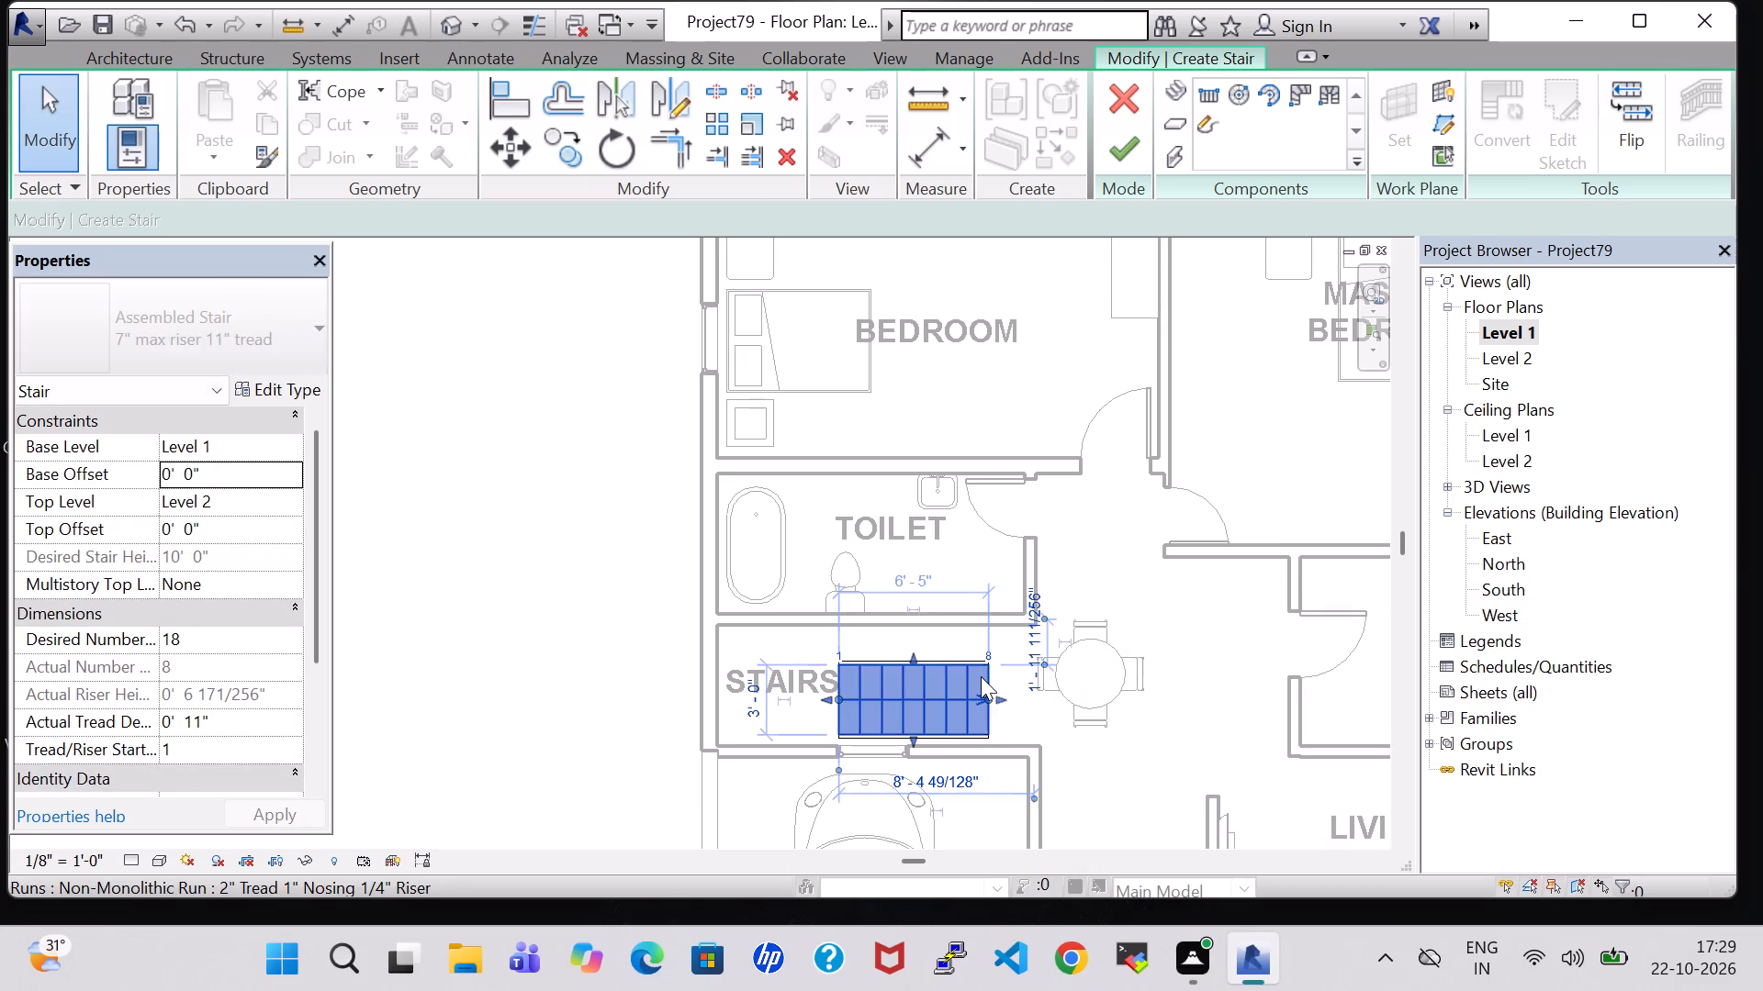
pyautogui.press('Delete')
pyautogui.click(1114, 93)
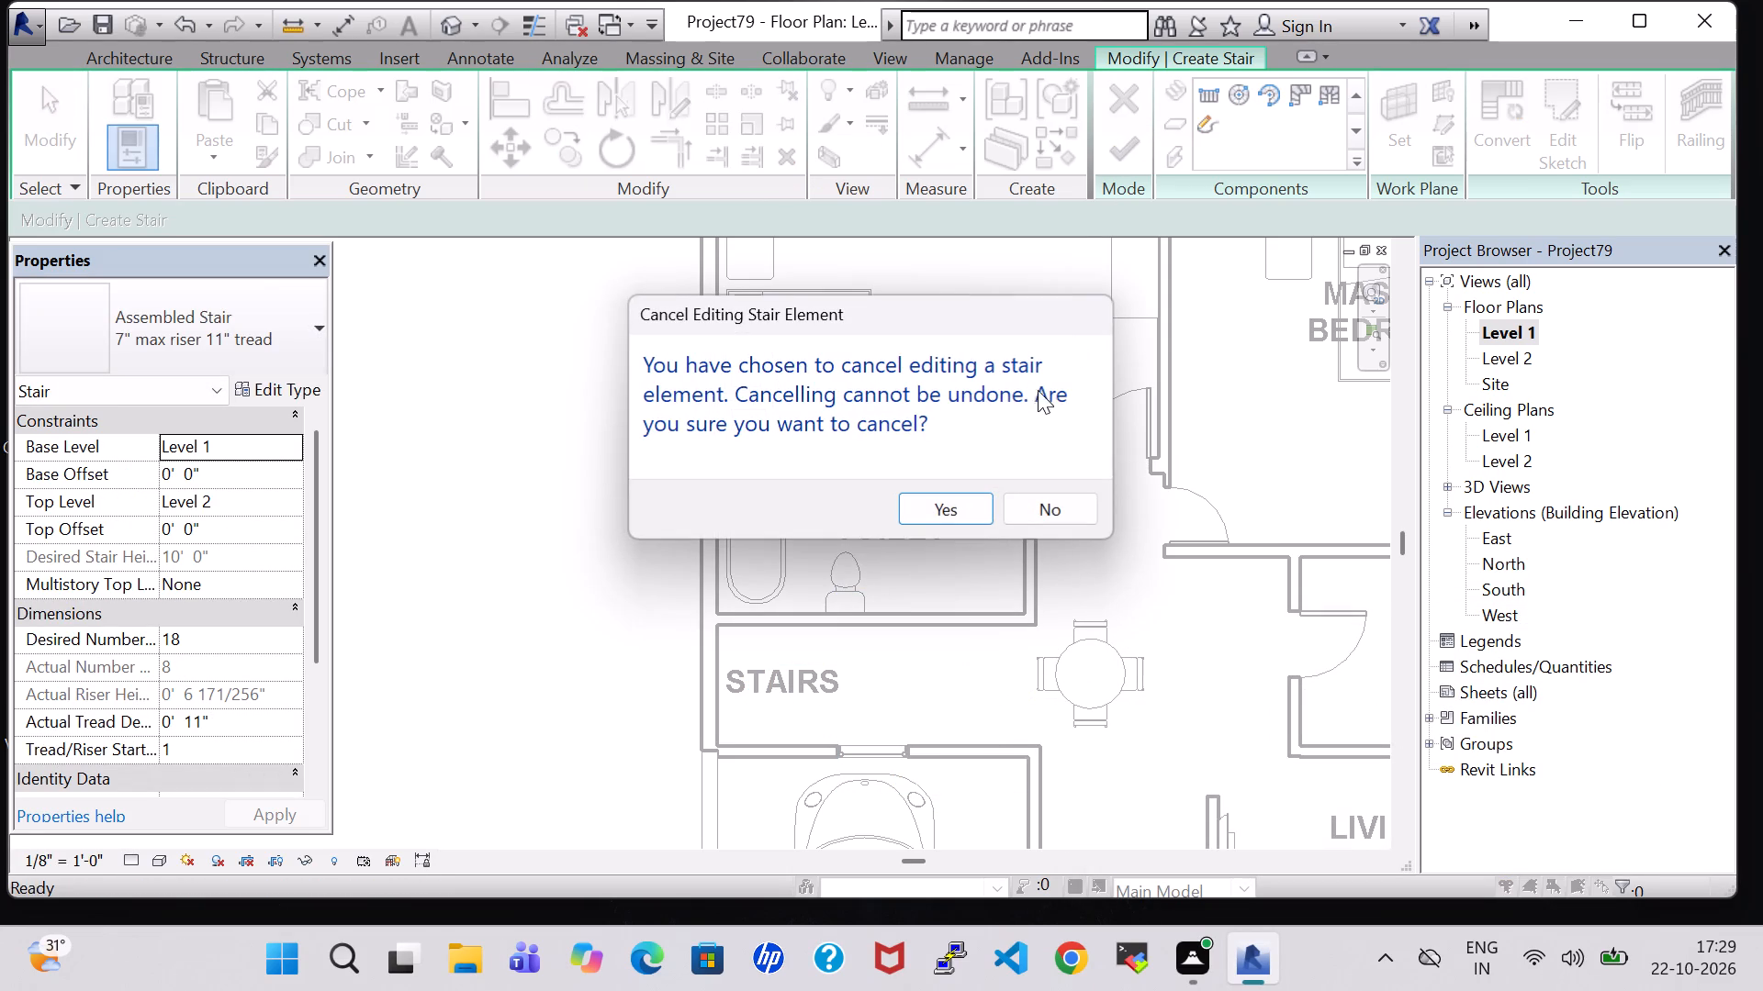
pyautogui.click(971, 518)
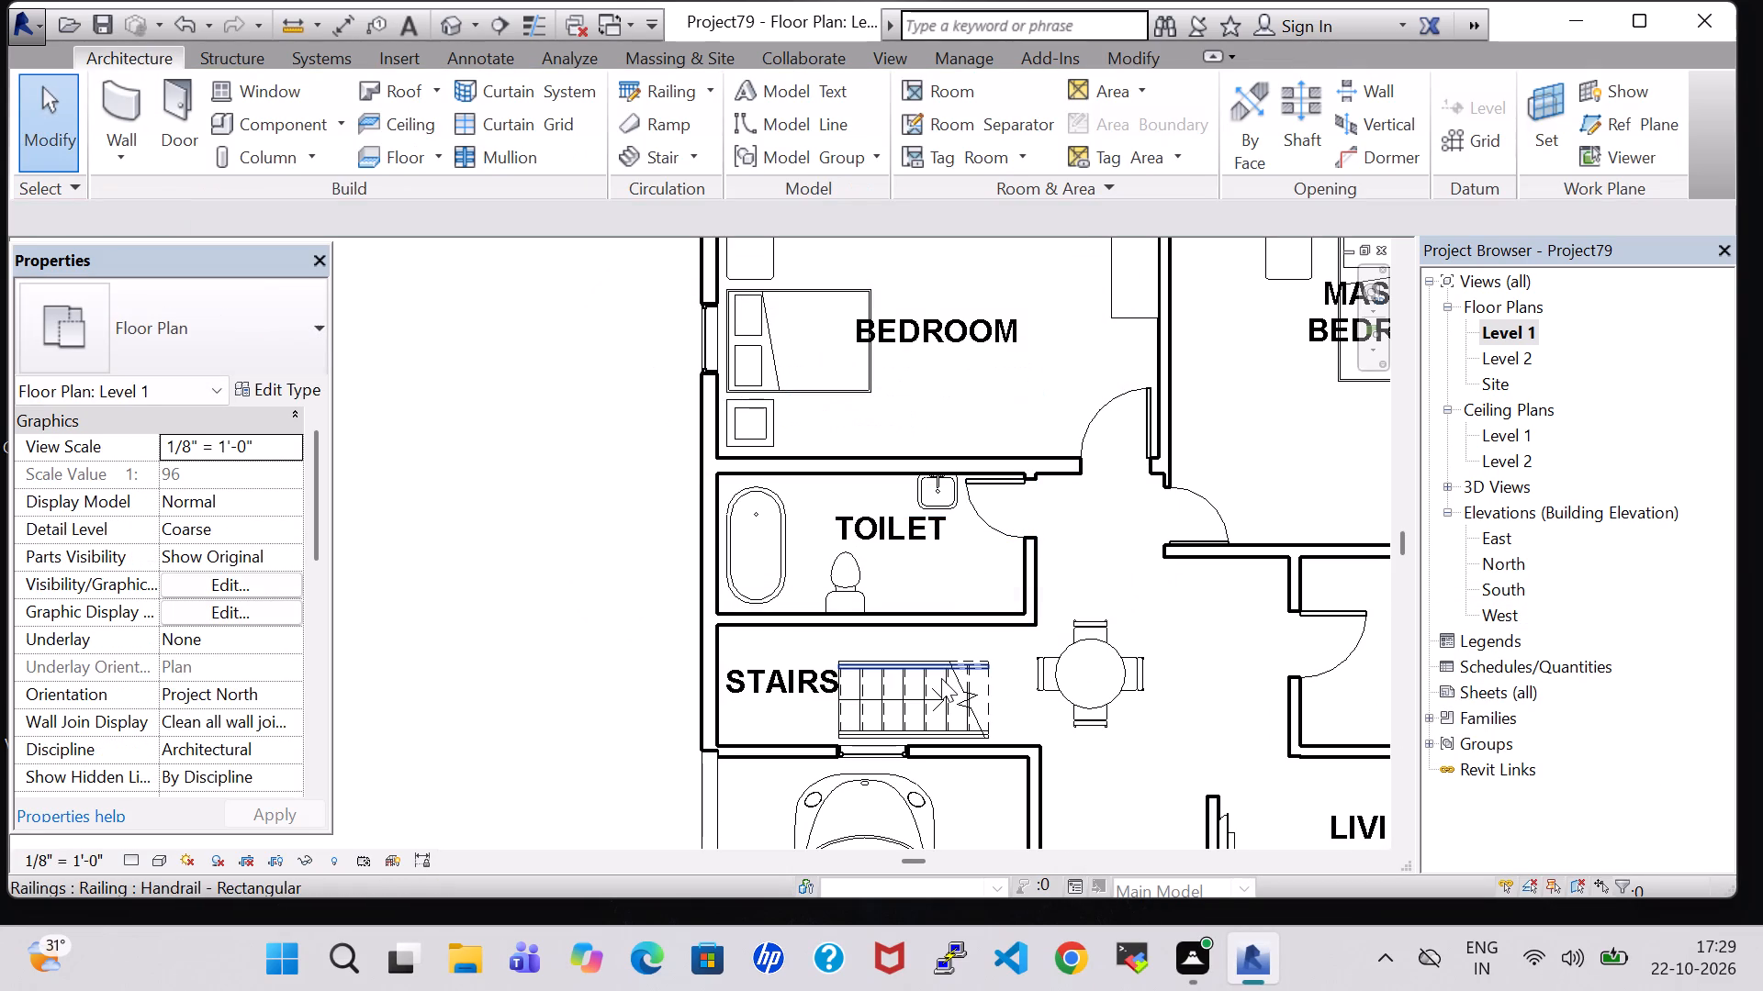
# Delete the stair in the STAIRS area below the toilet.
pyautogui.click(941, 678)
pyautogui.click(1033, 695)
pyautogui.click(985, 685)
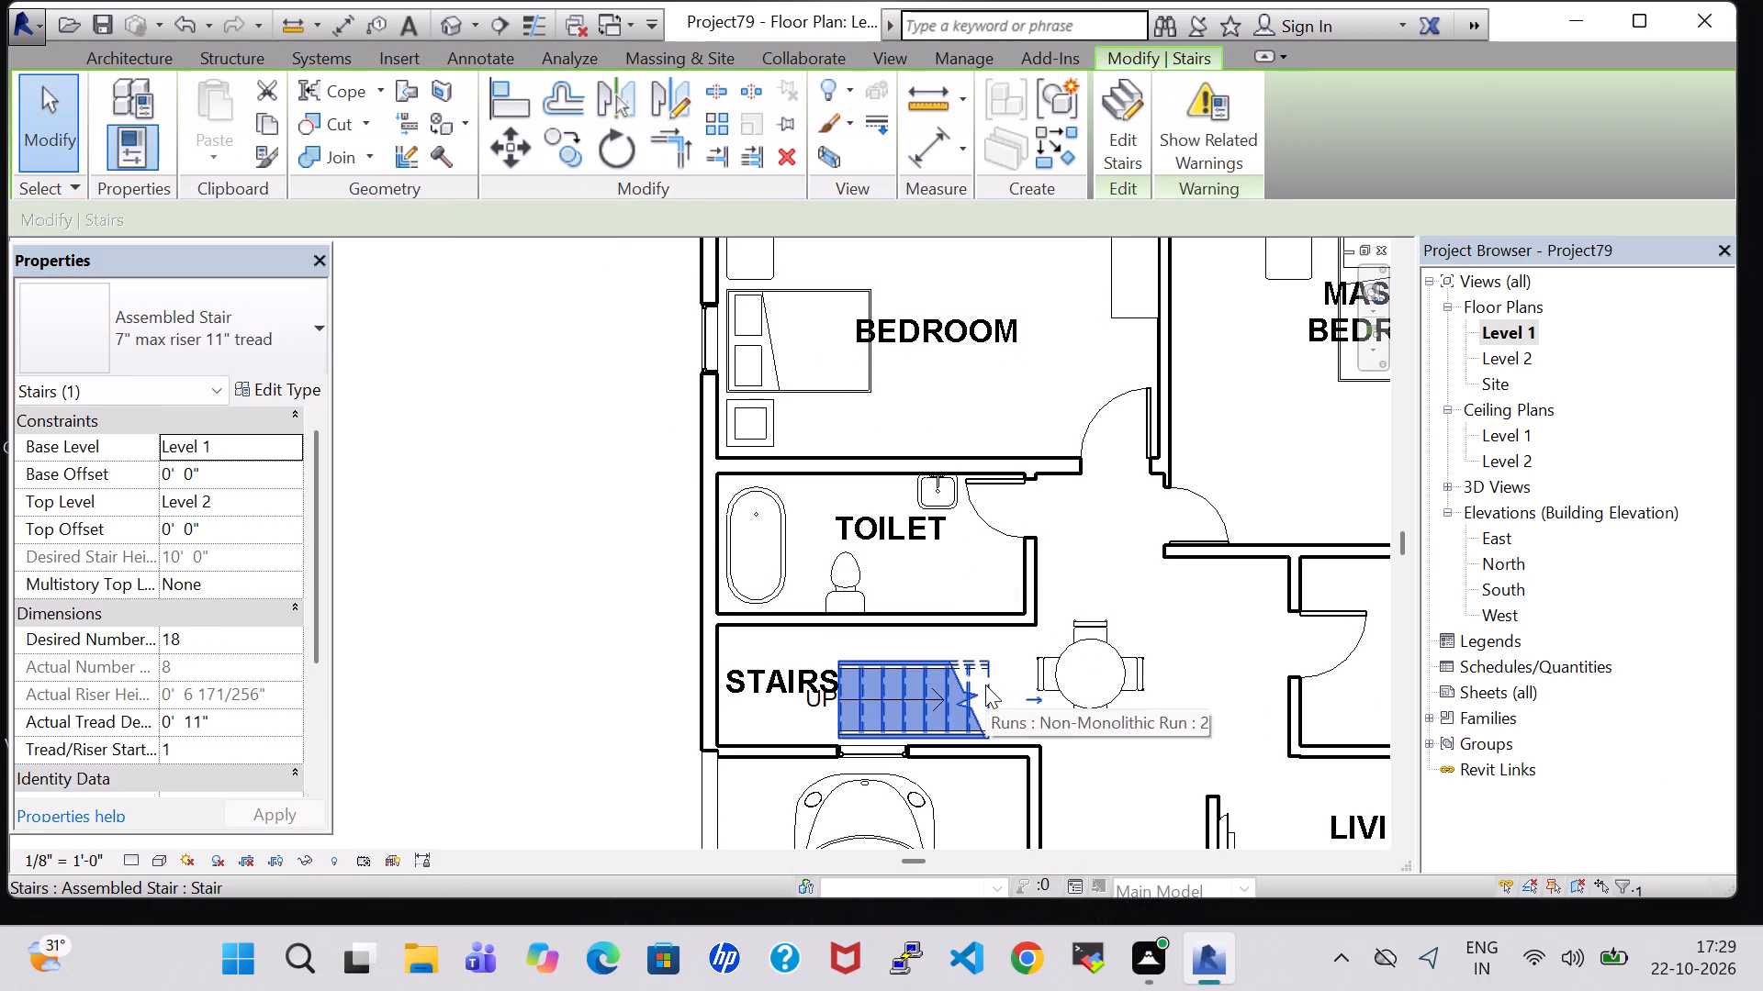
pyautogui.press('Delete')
# Create a straight stair run about 9'-2" long and 3'-0" wide, heading east through the STAIRS area below the toilet.
pyautogui.click(652, 158)
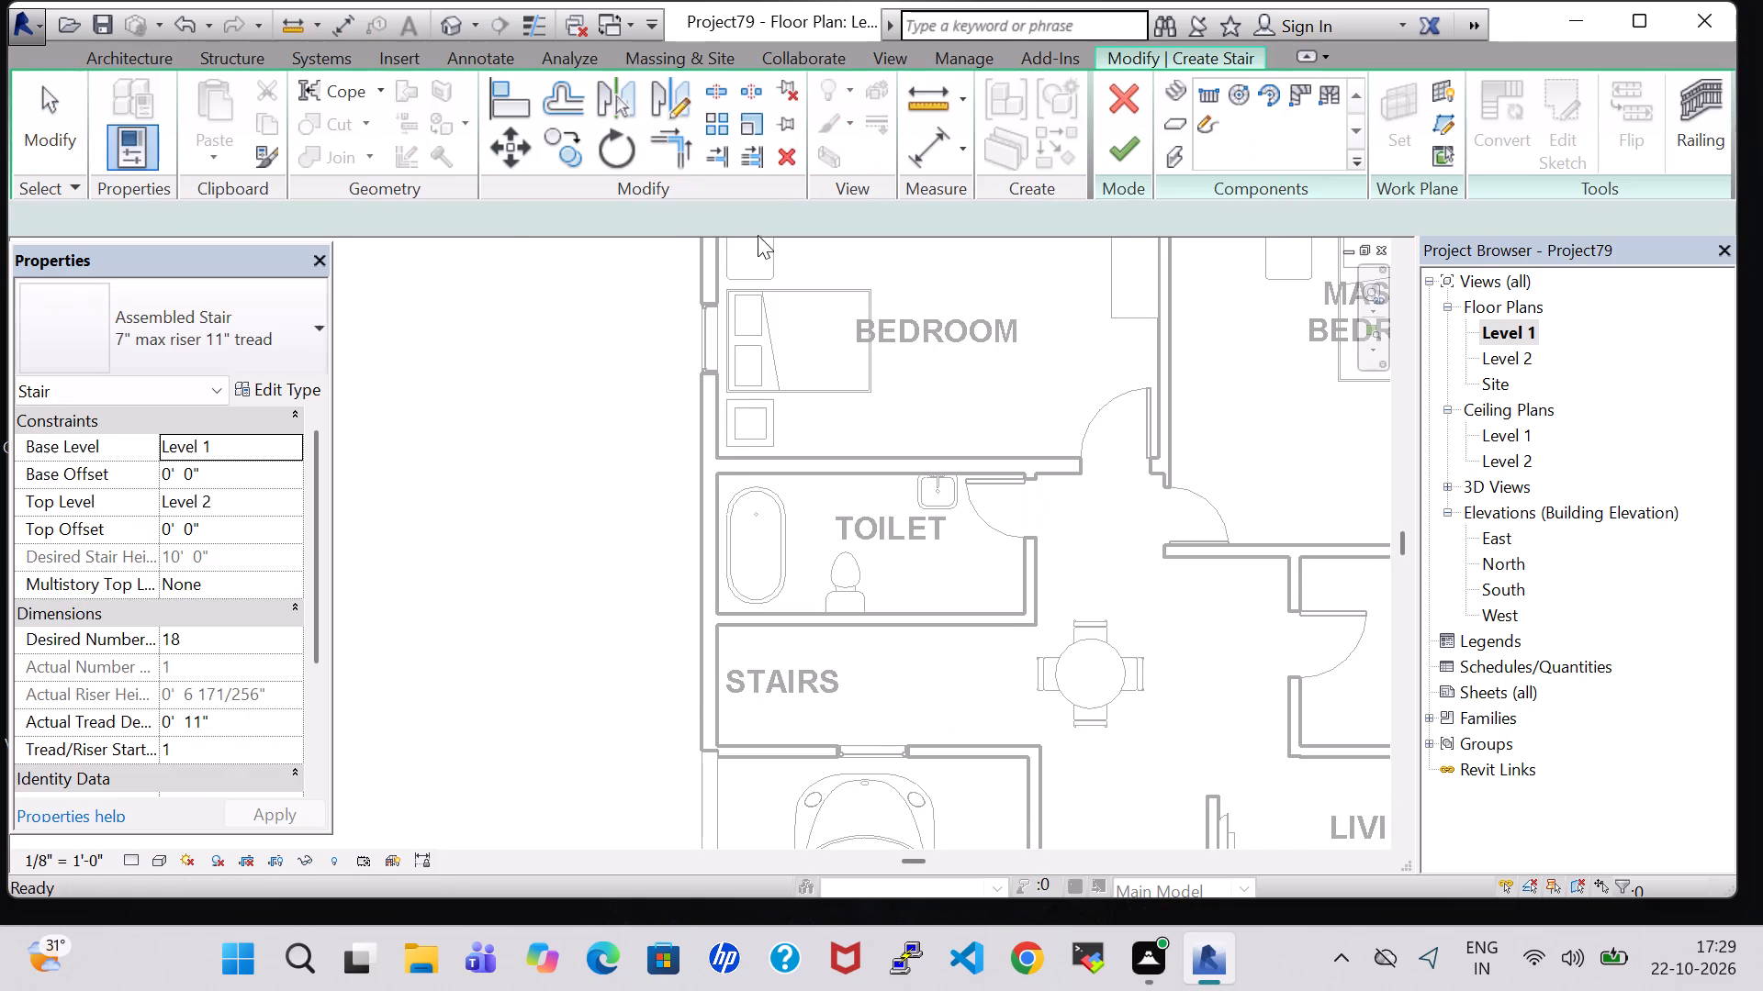
pyautogui.click(1208, 85)
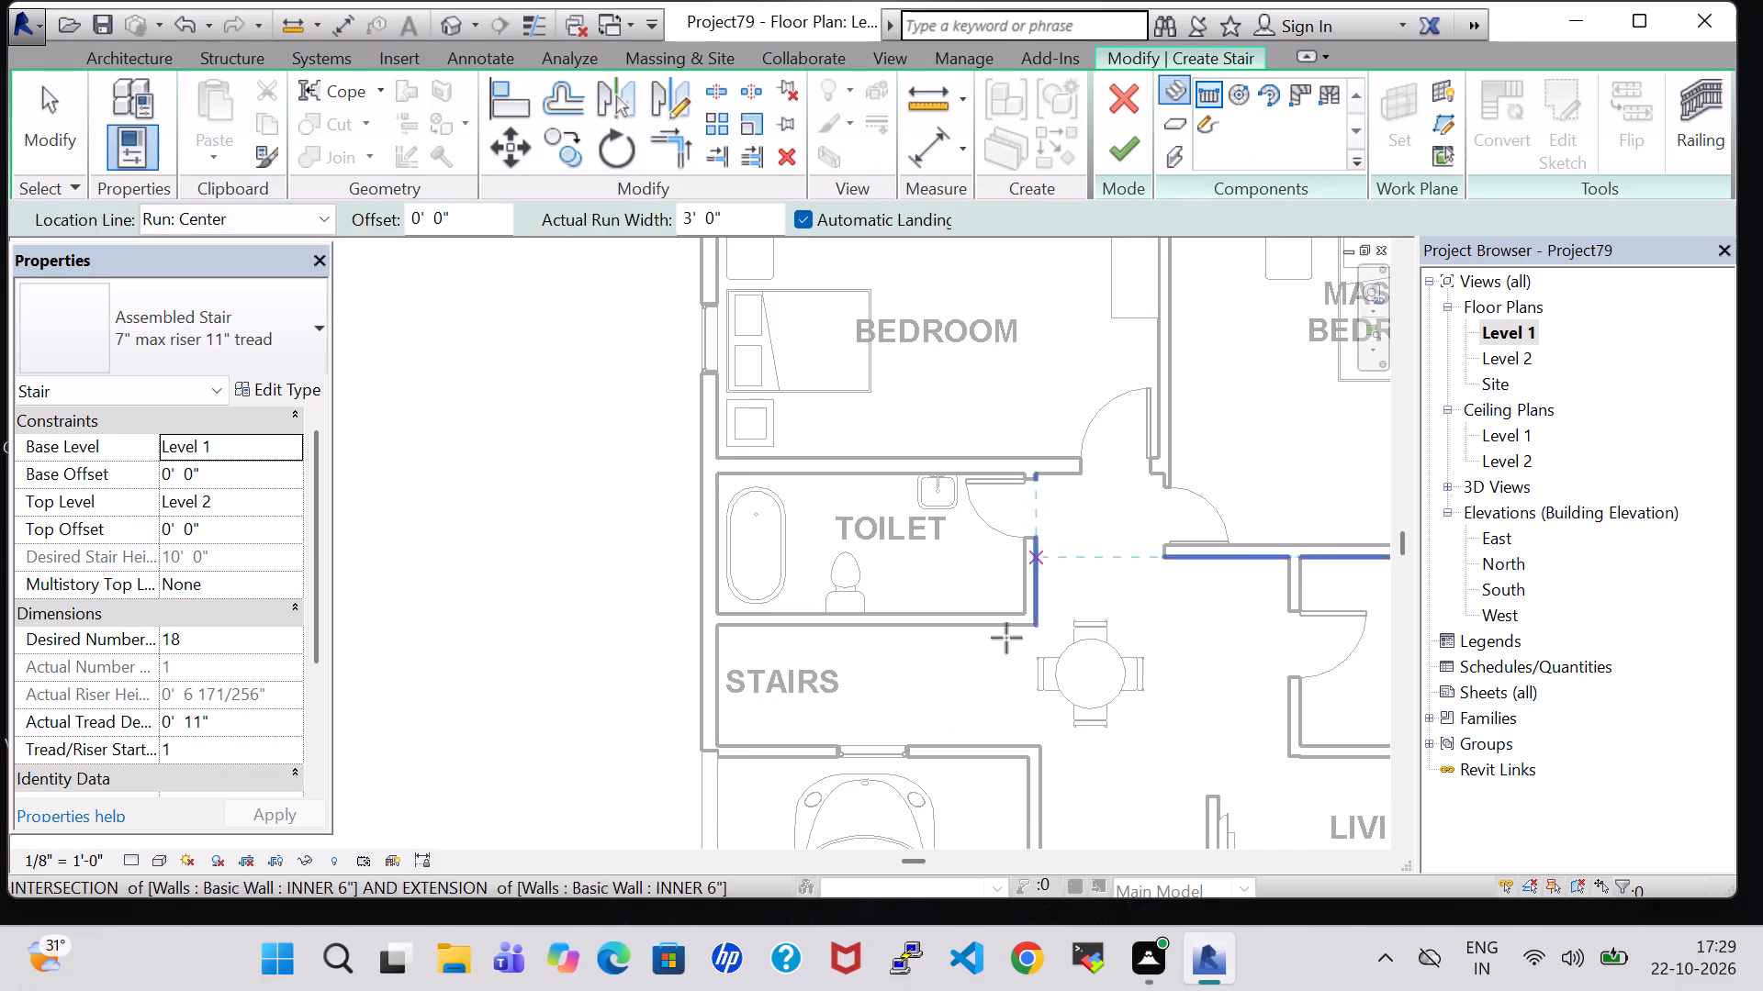
pyautogui.click(782, 707)
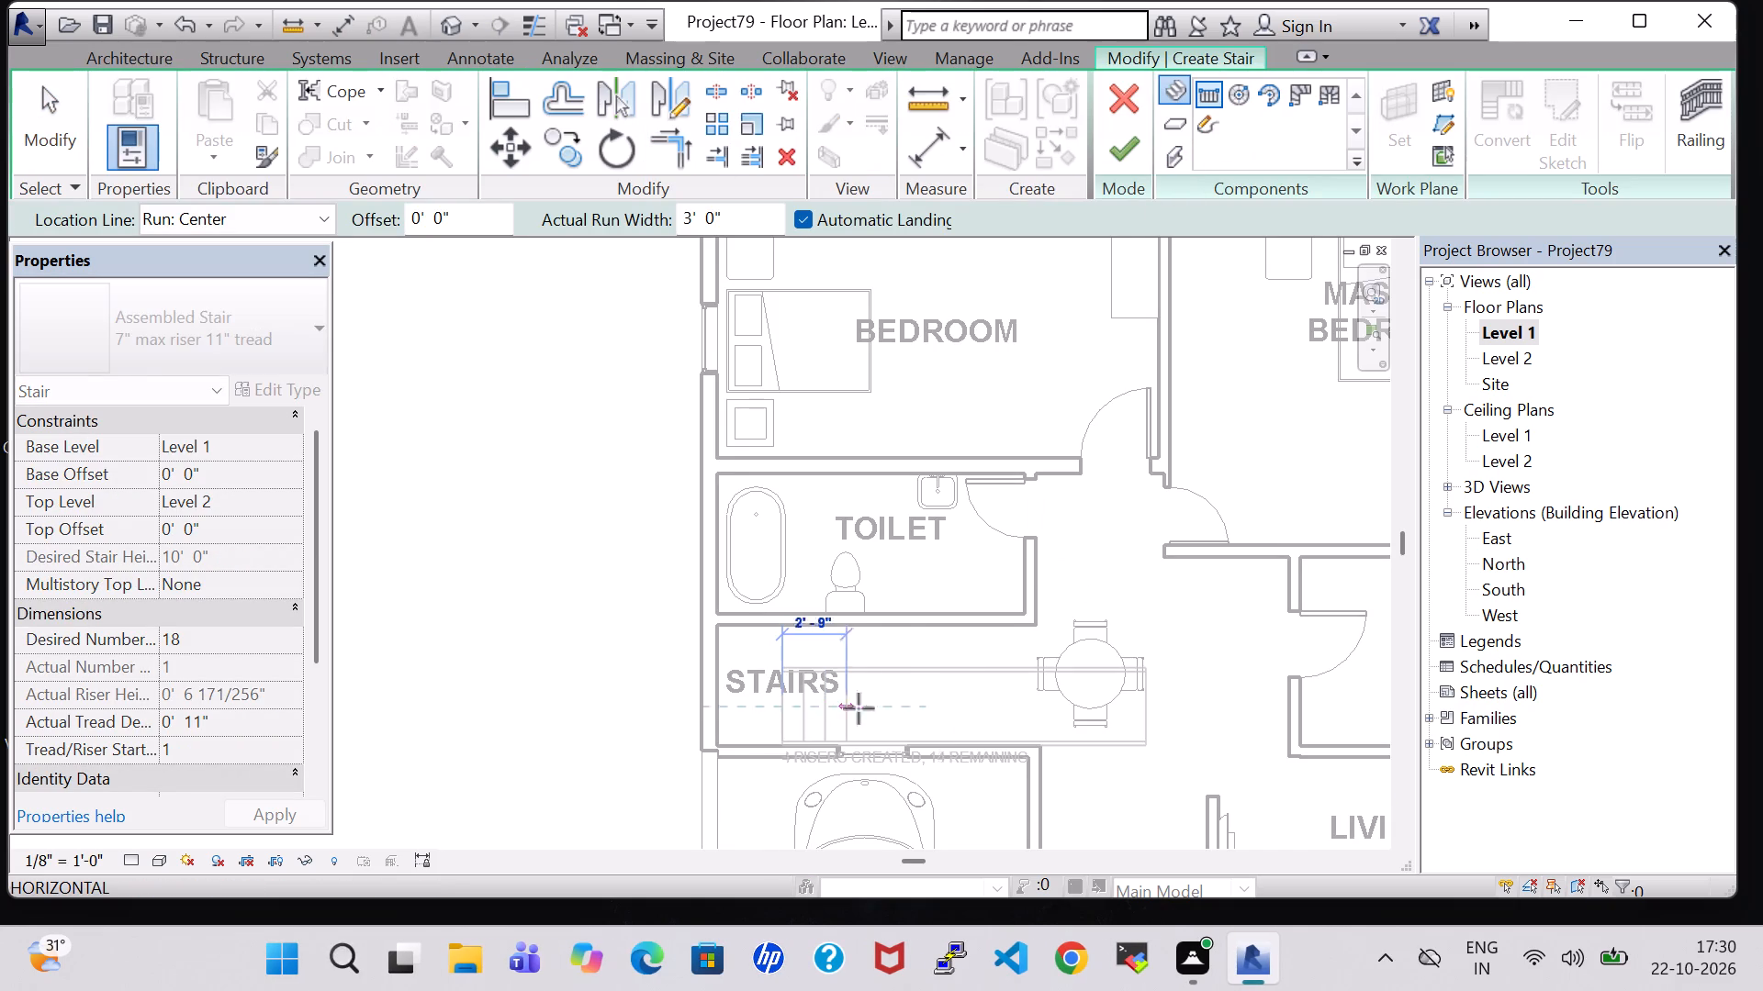
pyautogui.click(1002, 710)
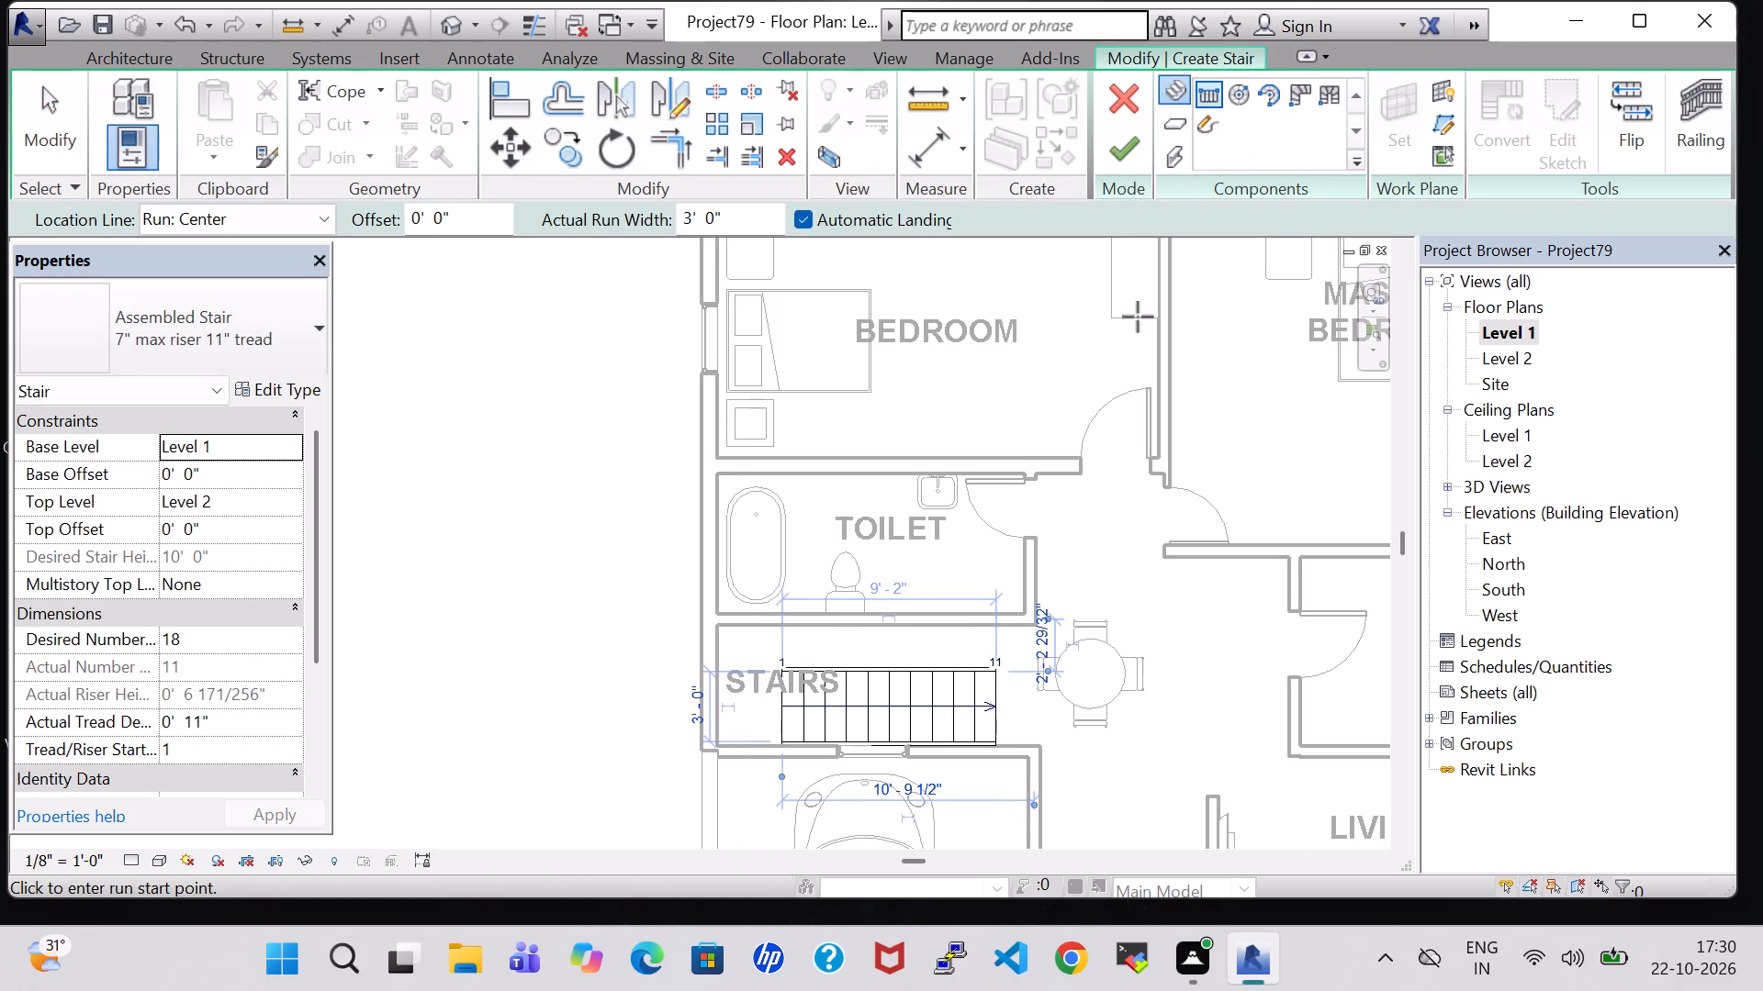
pyautogui.click(1126, 138)
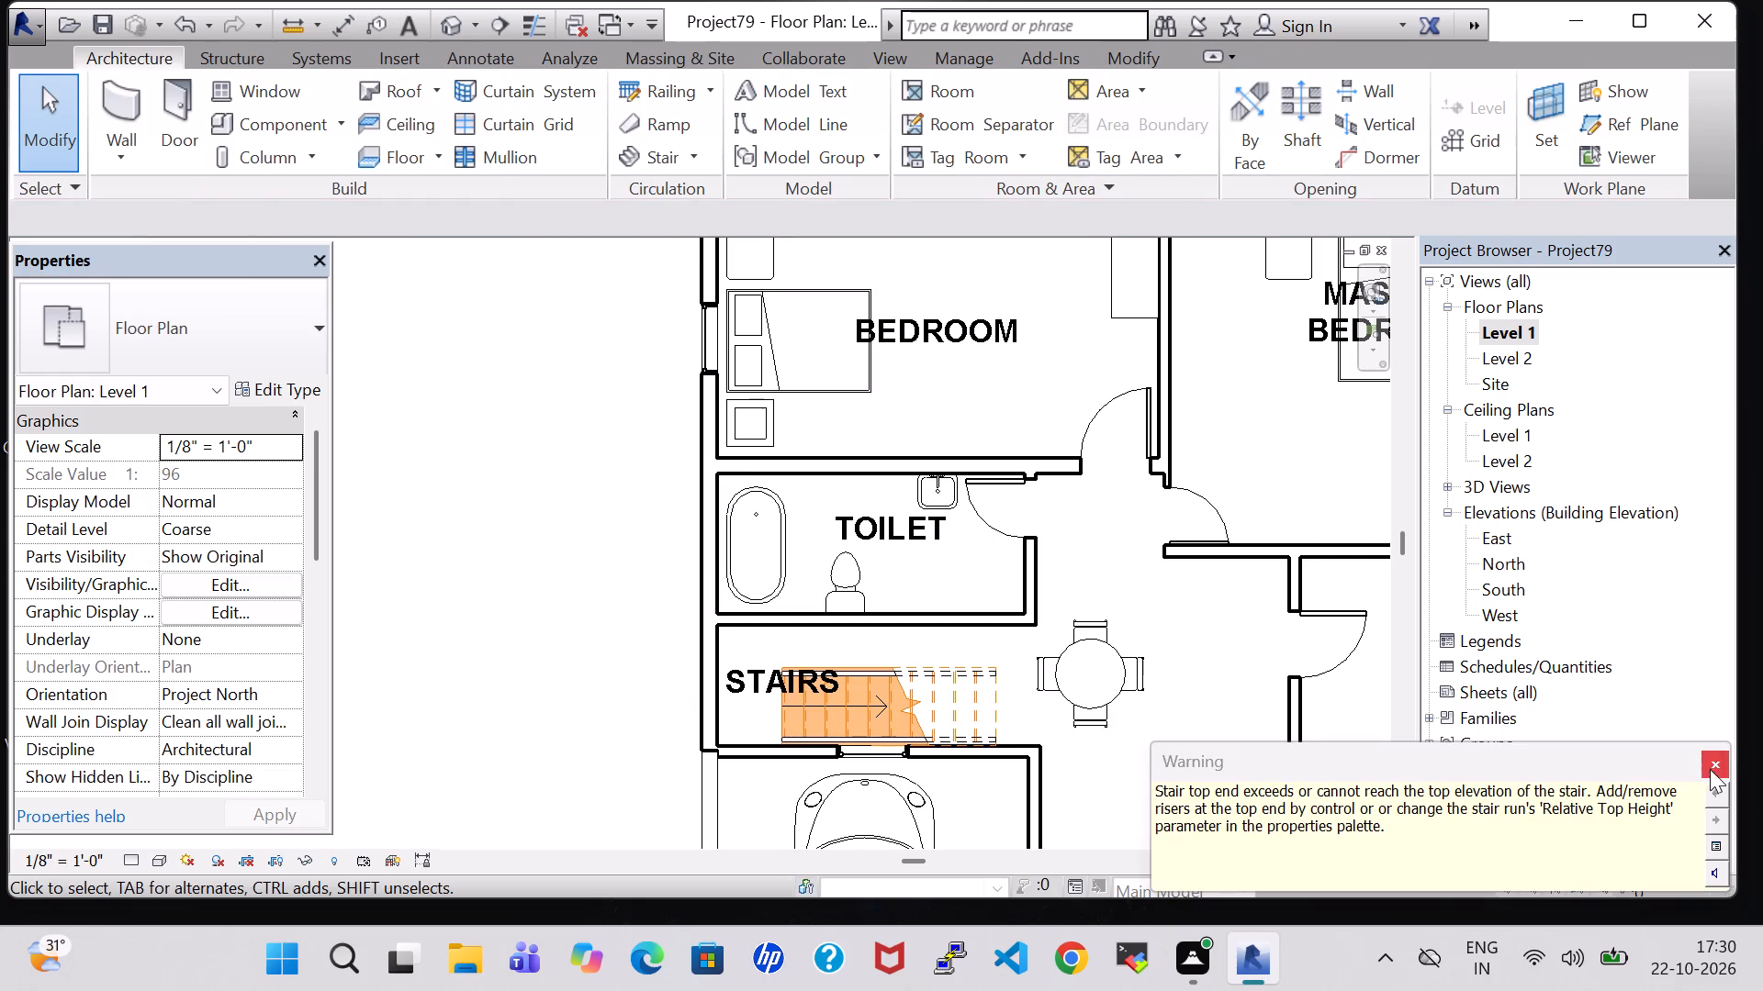
pyautogui.click(1711, 769)
# Examine the new stair and its clearance to the surrounding walls and dining table from several angles in the 3D view.
pyautogui.click(438, 21)
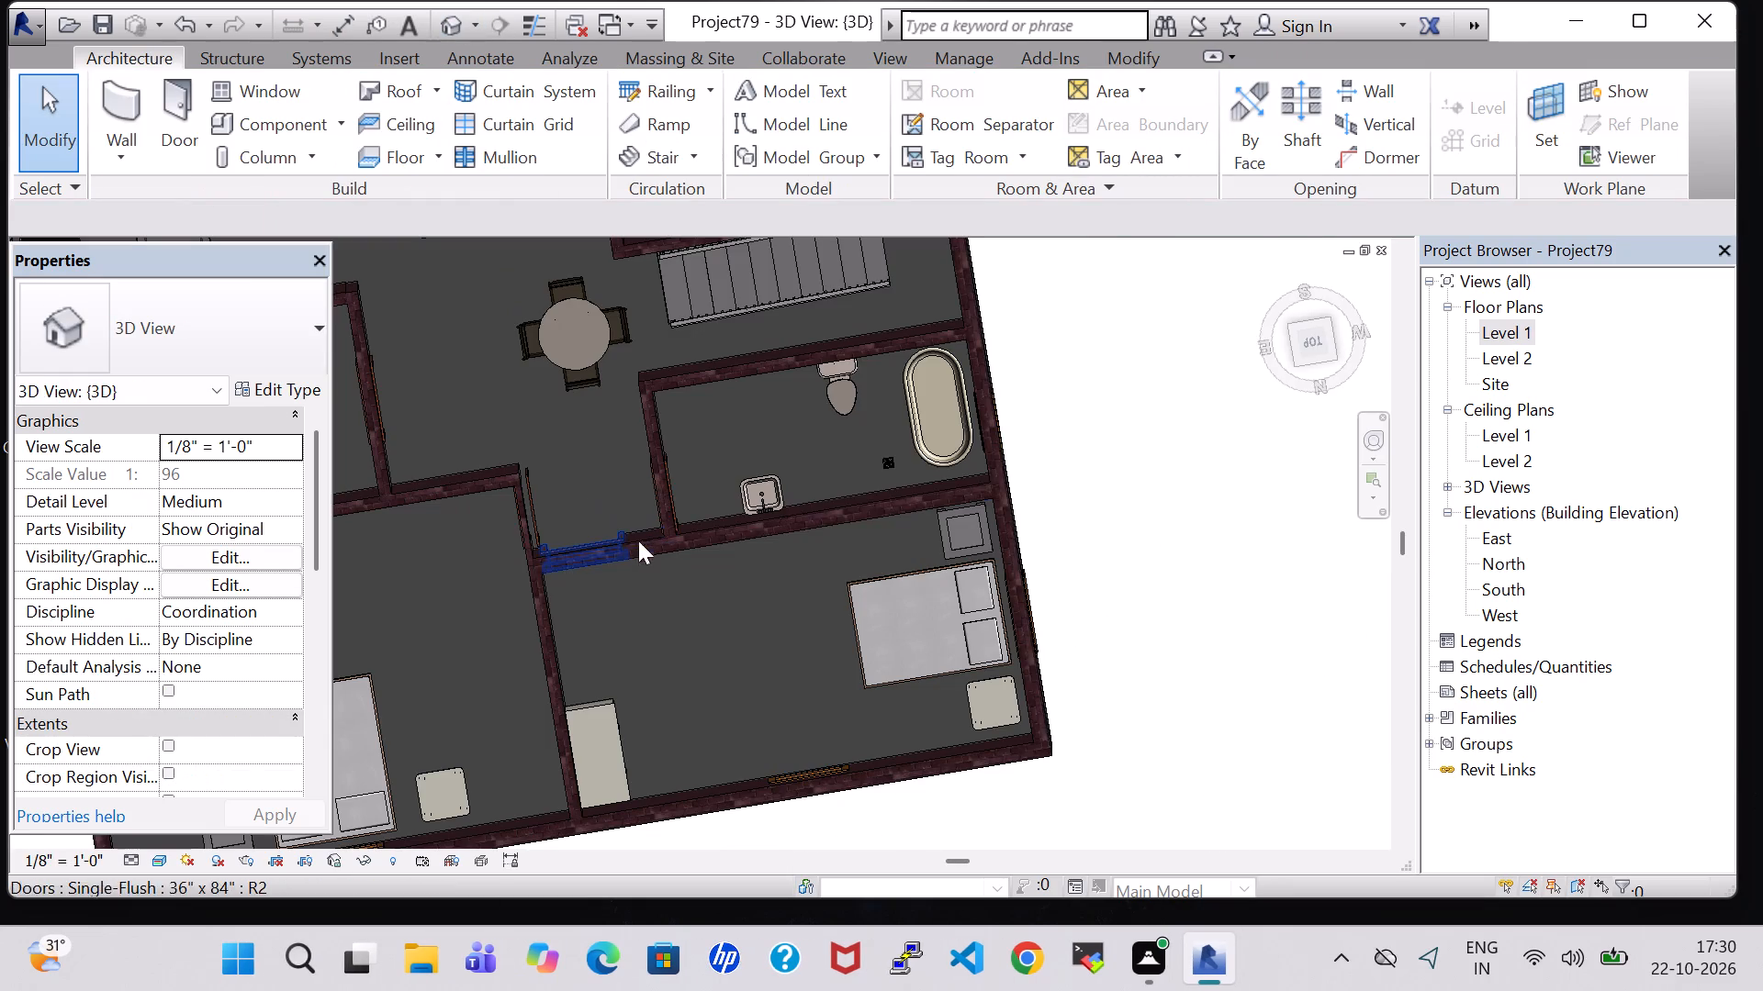
pyautogui.keyDown('shift'); pyautogui.moveTo(650, 652); pyautogui.dragTo(656, 427, button='middle'); pyautogui.keyUp('shift')
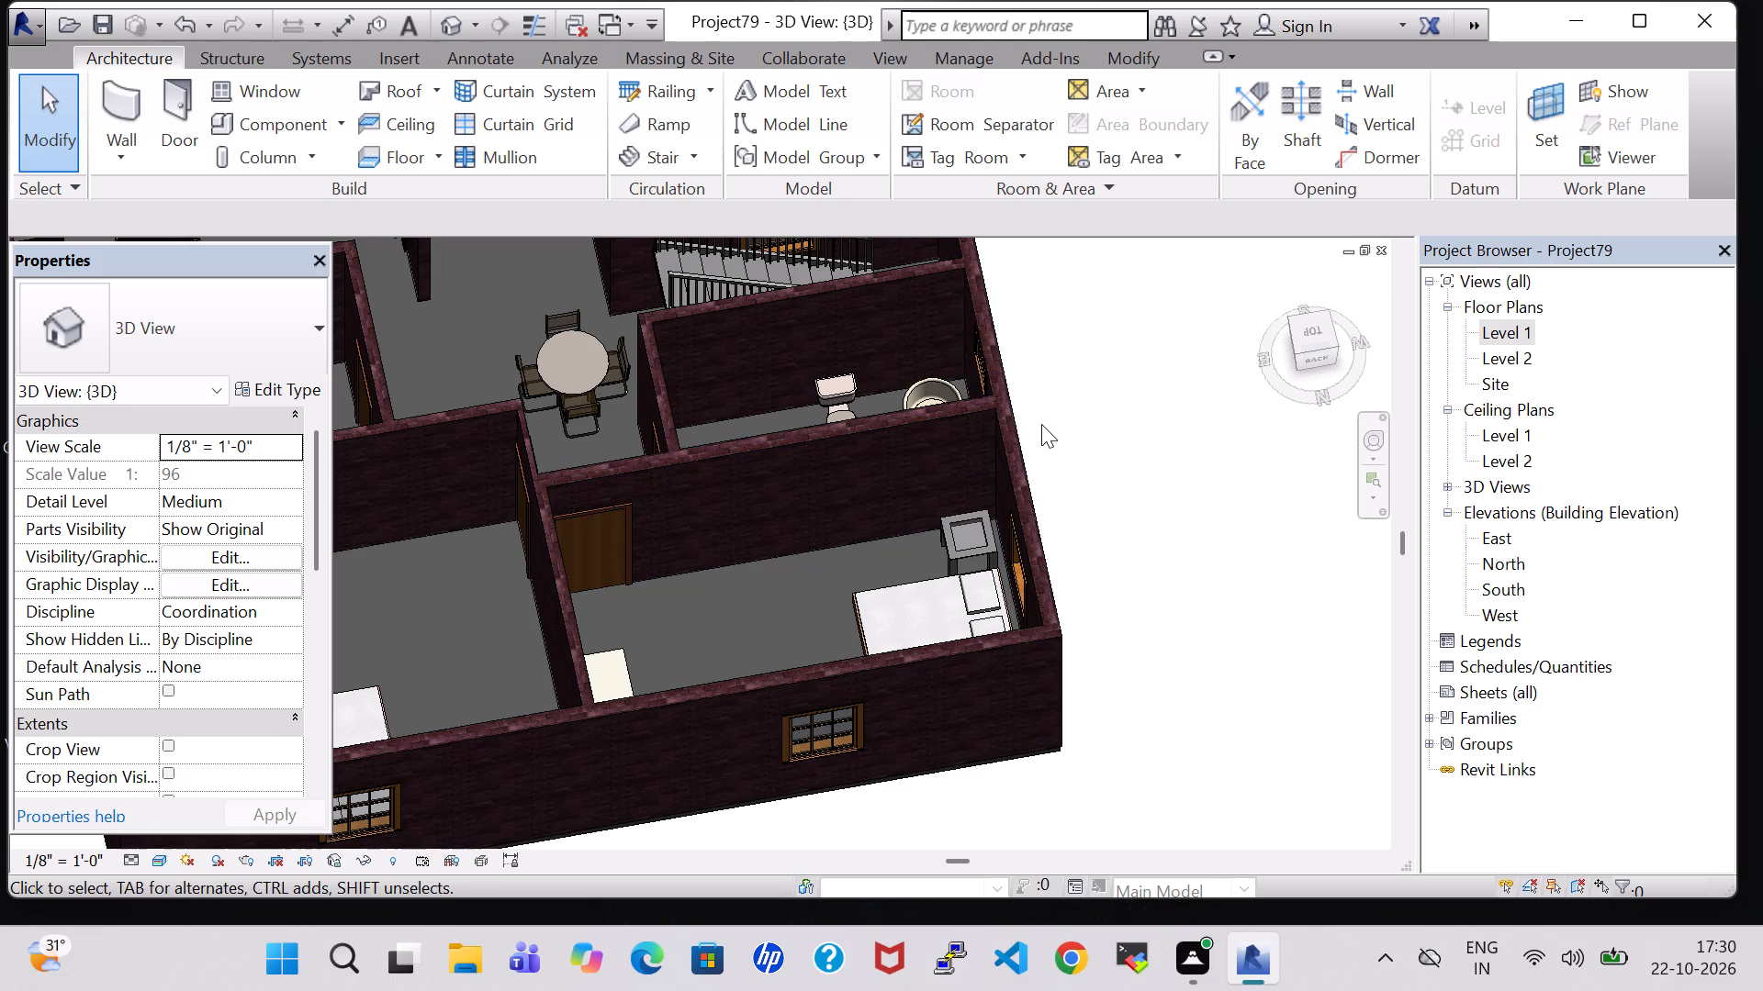
pyautogui.keyDown('shift'); pyautogui.moveTo(1095, 432); pyautogui.dragTo(814, 383, button='middle'); pyautogui.keyUp('shift')
pyautogui.keyDown('shift'); pyautogui.moveTo(1274, 492); pyautogui.dragTo(1190, 311, button='middle'); pyautogui.keyUp('shift')
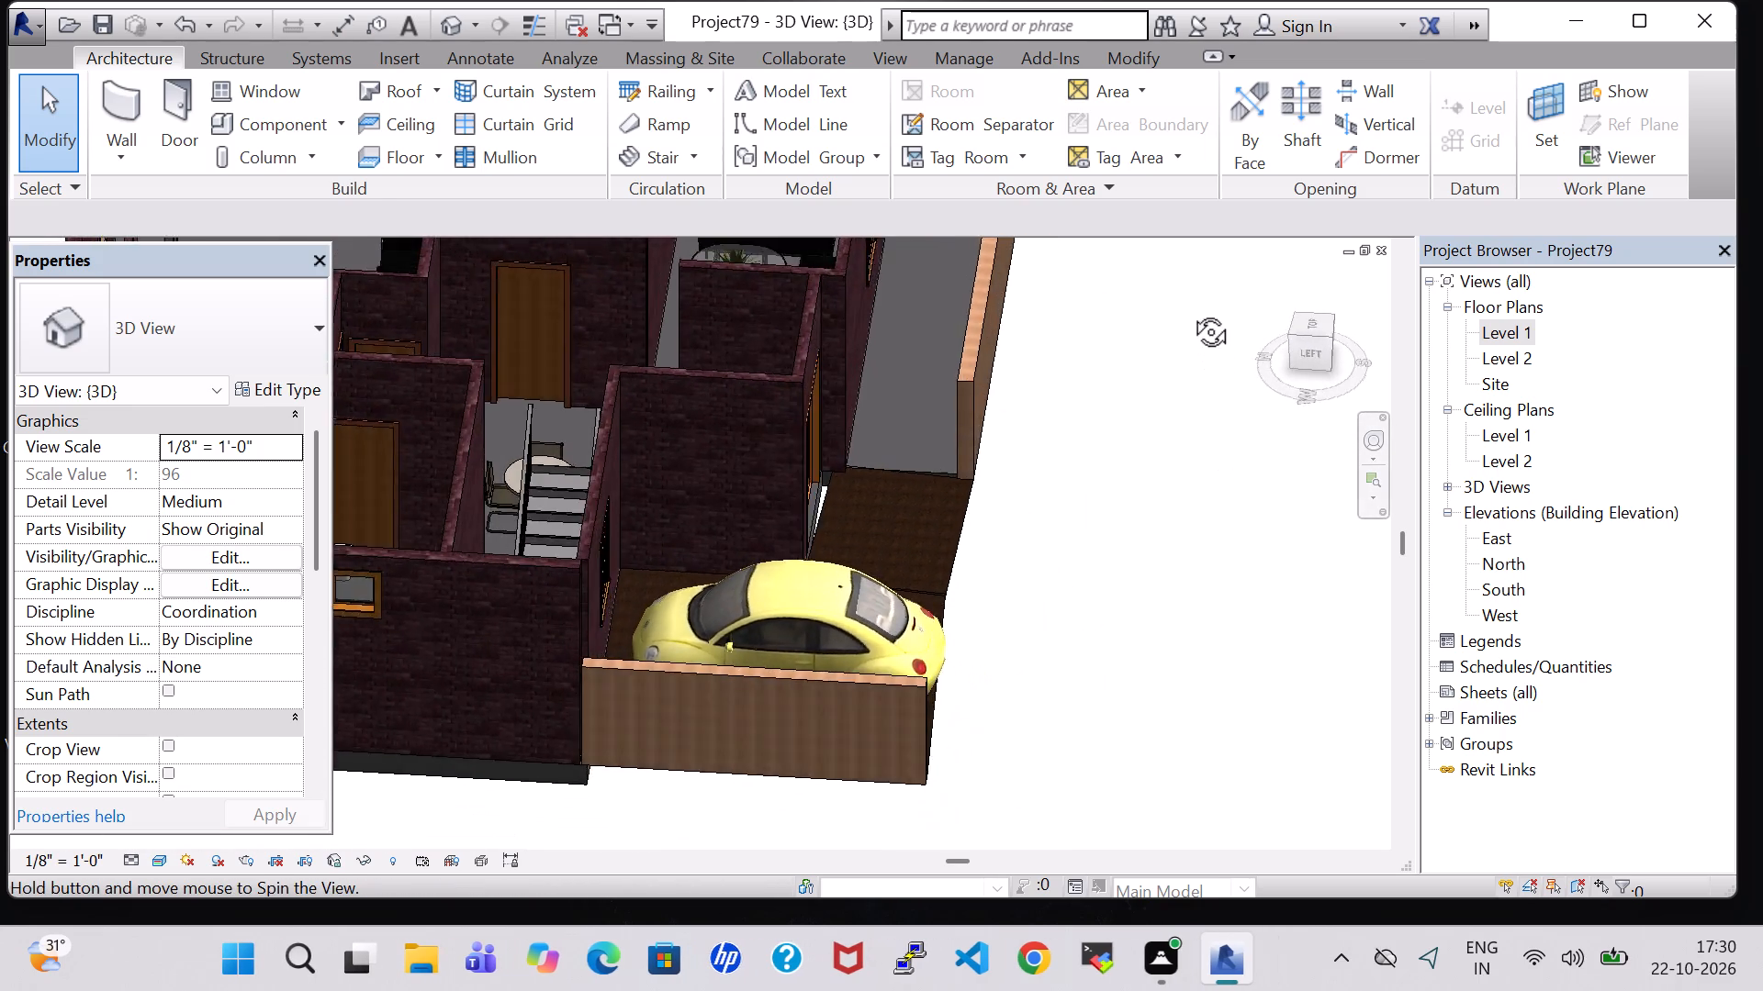
pyautogui.keyDown('shift'); pyautogui.moveTo(1190, 311); pyautogui.dragTo(1448, 651, button='middle'); pyautogui.keyUp('shift')
pyautogui.keyDown('shift'); pyautogui.scroll(1, 1190, 305); pyautogui.keyUp('shift')
pyautogui.keyDown('shift'); pyautogui.moveTo(1126, 586); pyautogui.dragTo(1128, 369, button='middle'); pyautogui.keyUp('shift')
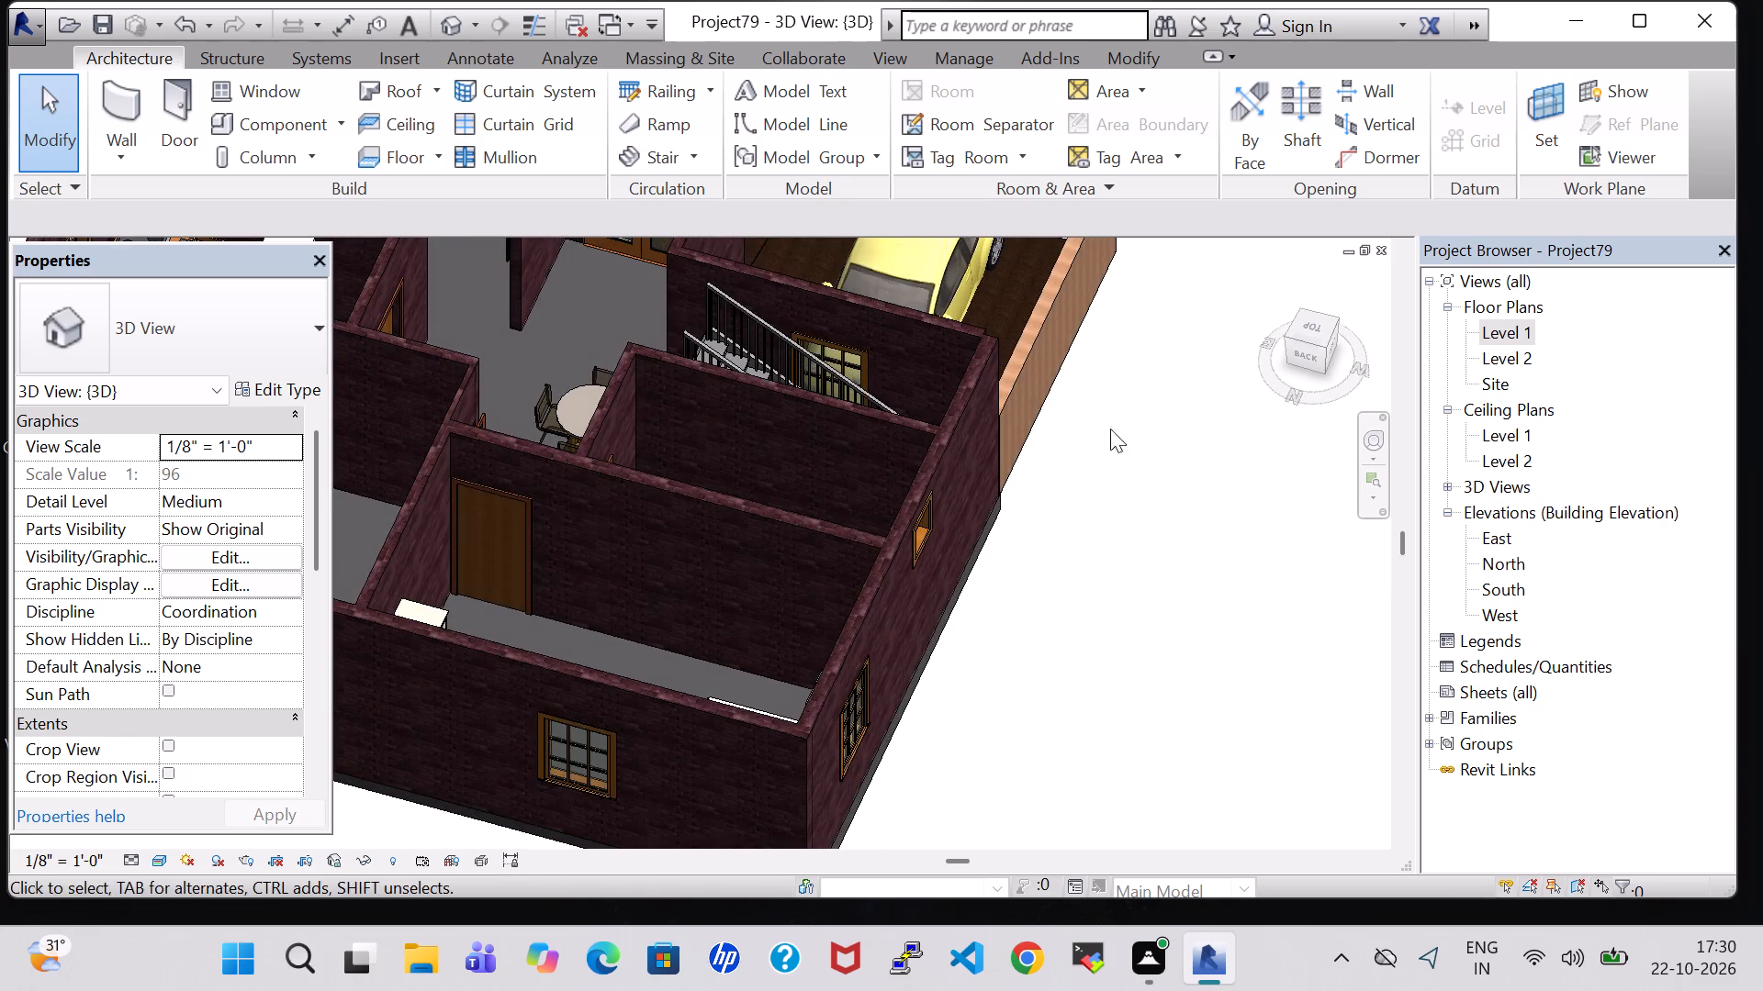
pyautogui.moveTo(1083, 482); pyautogui.dragTo(1206, 538, button='middle')
pyautogui.moveTo(1191, 353); pyautogui.dragTo(1201, 725, button='middle')
pyautogui.keyDown('shift'); pyautogui.moveTo(1173, 651); pyautogui.dragTo(1187, 661, button='middle'); pyautogui.keyUp('shift')
pyautogui.keyDown('shift'); pyautogui.moveTo(1214, 747); pyautogui.dragTo(1234, 868, button='middle'); pyautogui.keyUp('shift')
pyautogui.moveTo(1034, 426); pyautogui.dragTo(1162, 533, button='middle')
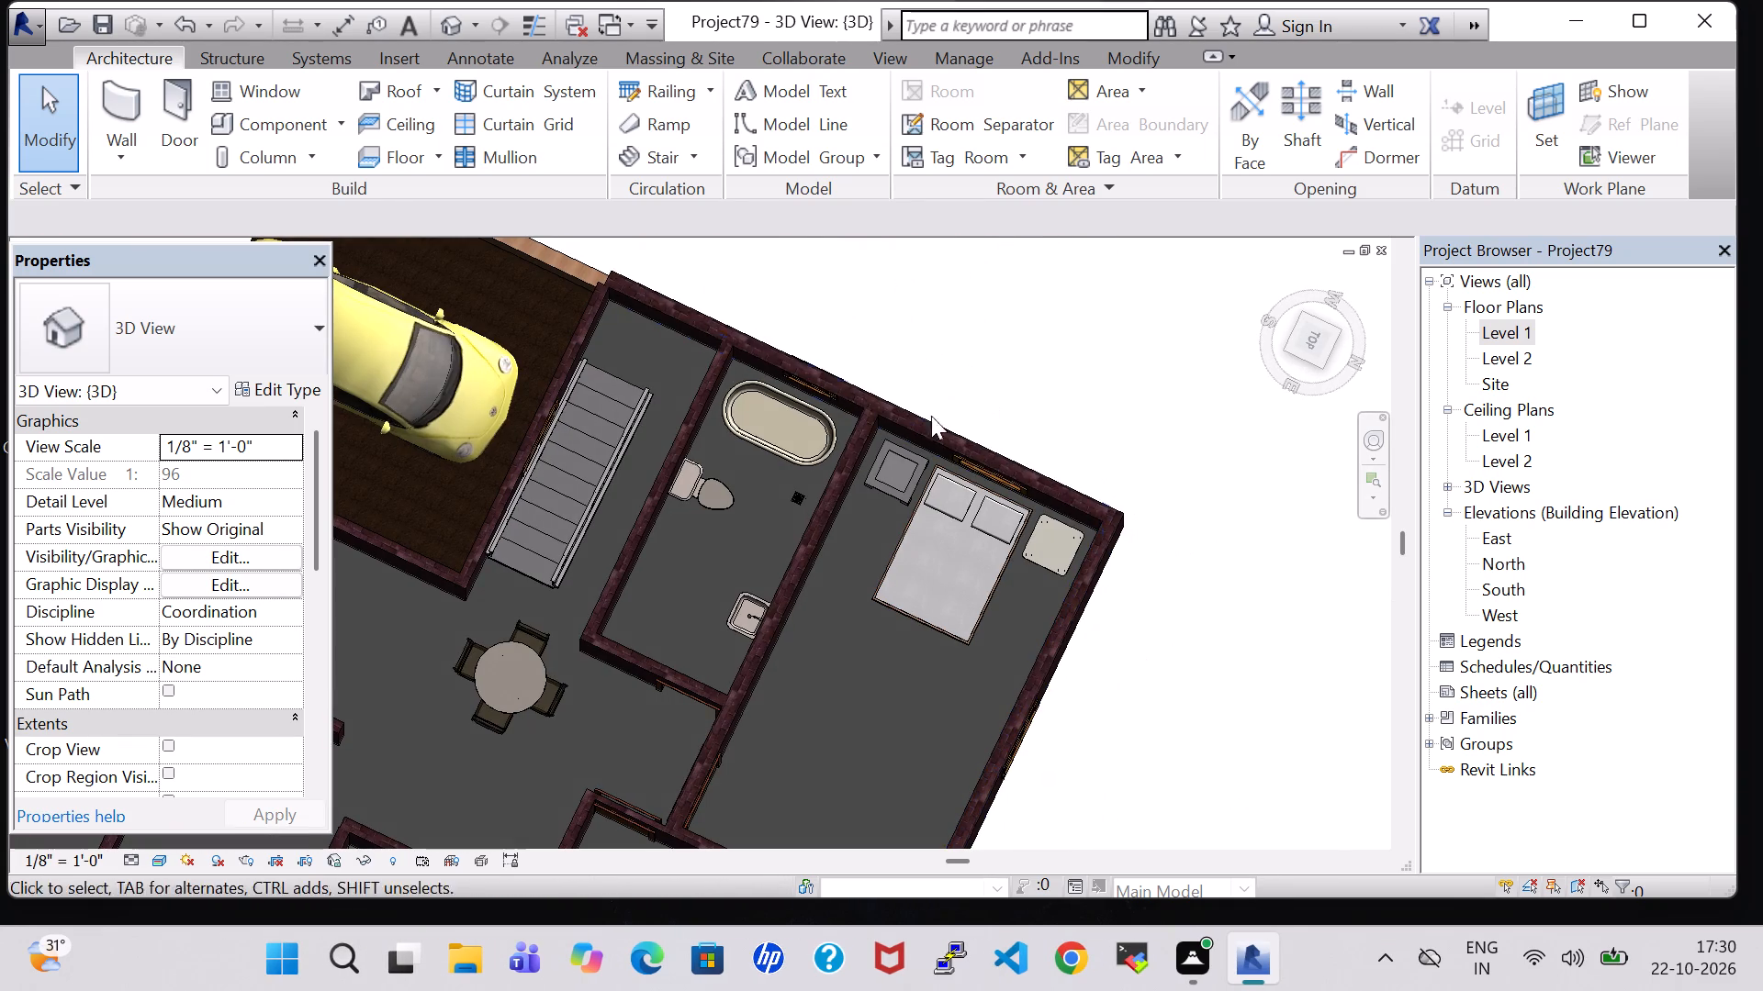
# Nudge the round dining table five small increments north toward the bedrooms, away from the stair's end.
pyautogui.click(545, 671)
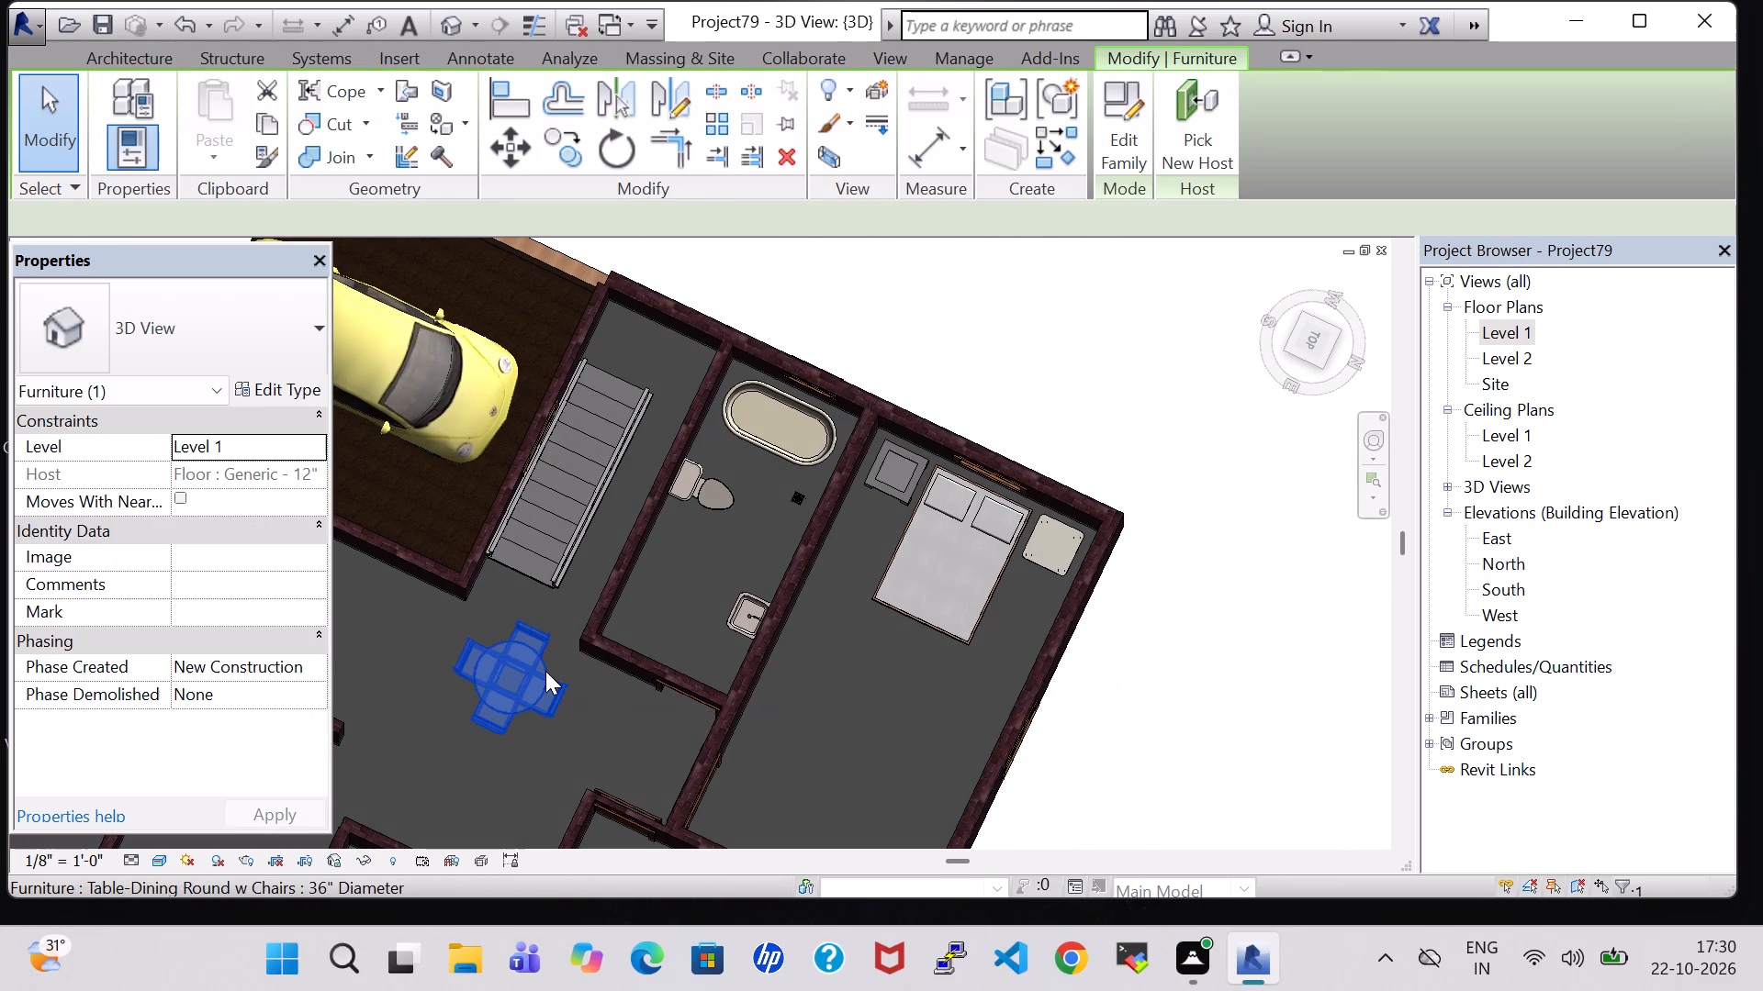
pyautogui.press('Right')
pyautogui.press('Right')
pyautogui.press('Right')
pyautogui.press('Right')
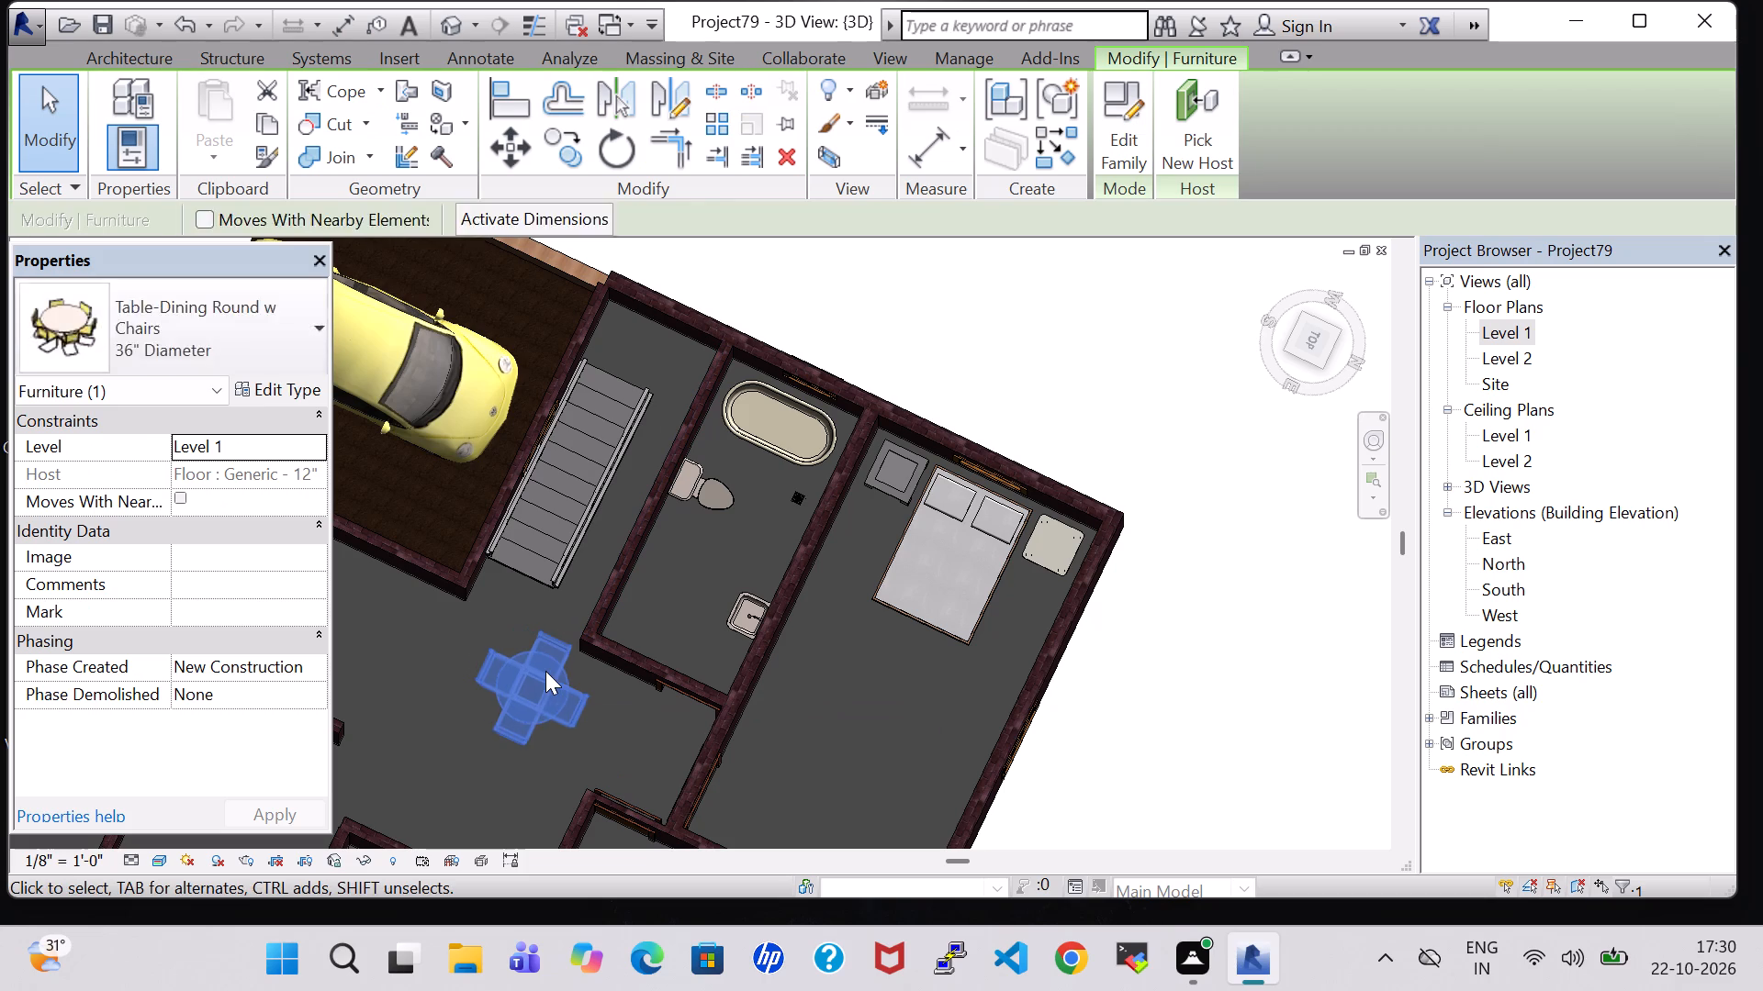
pyautogui.press('Right')
# Open the Level 1 floor plan and examine the positions of the dining table and stair within the whole room layout.
pyautogui.doubleClick(1527, 340)
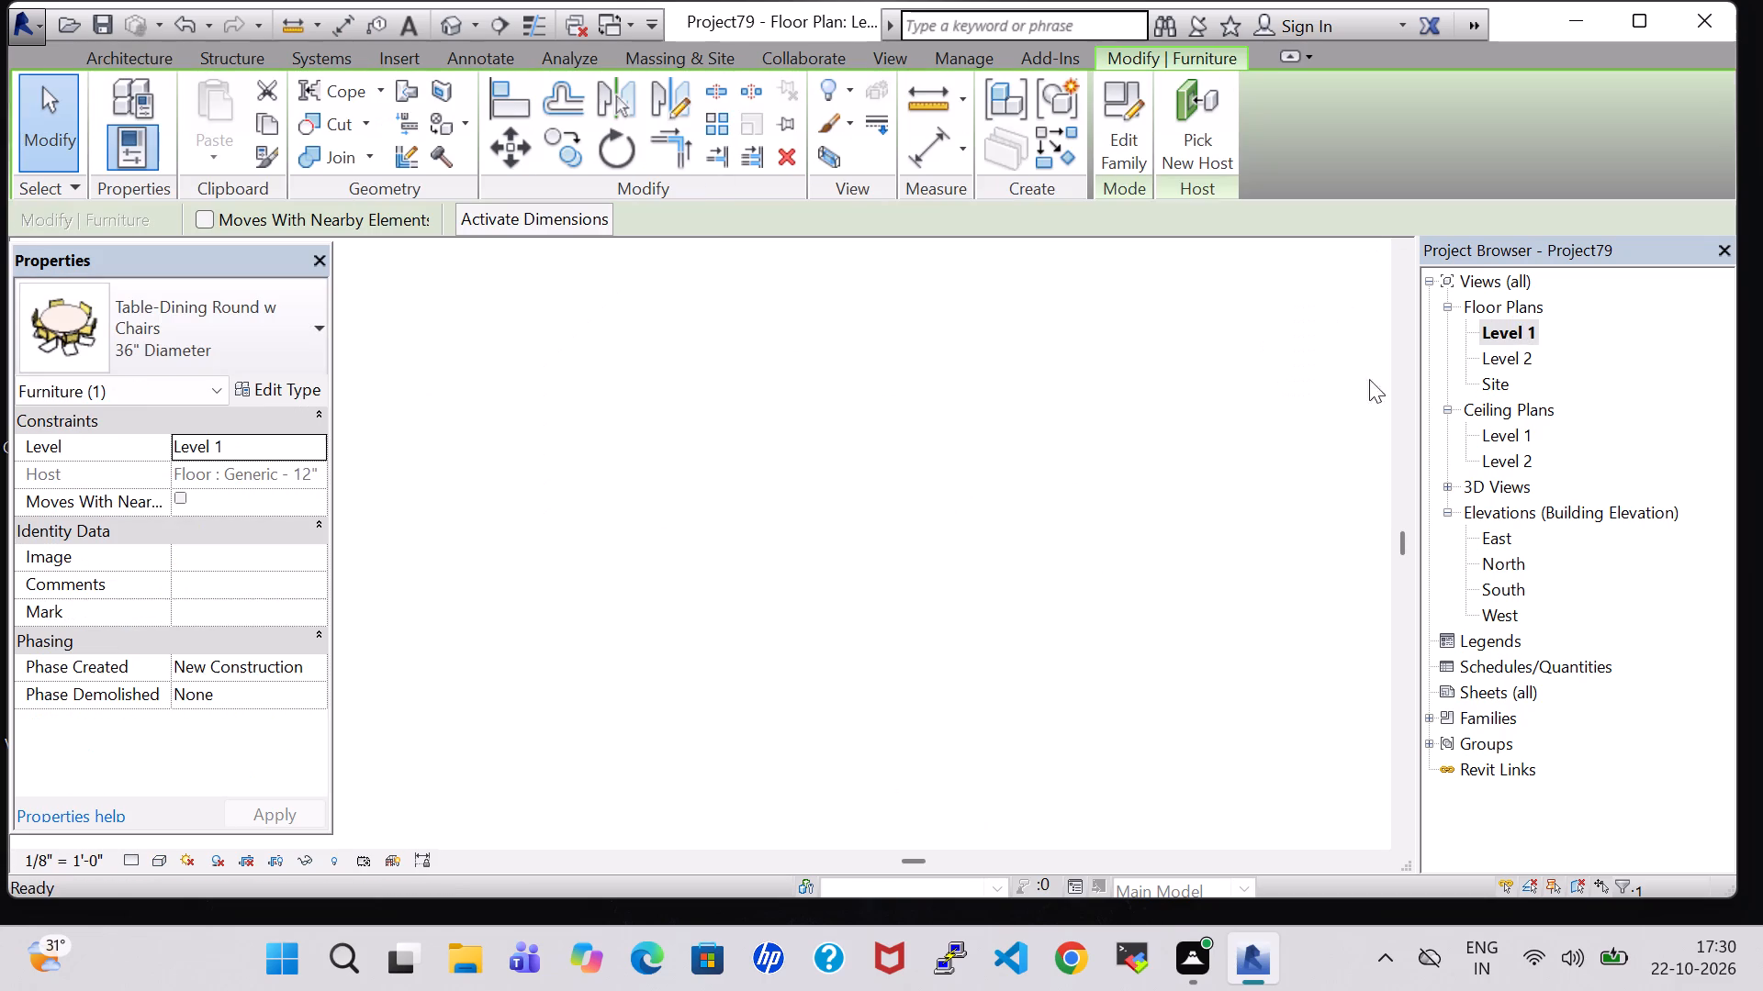
pyautogui.scroll(-3, 1198, 459)
pyautogui.moveTo(1190, 459); pyautogui.dragTo(931, 467, button='middle')
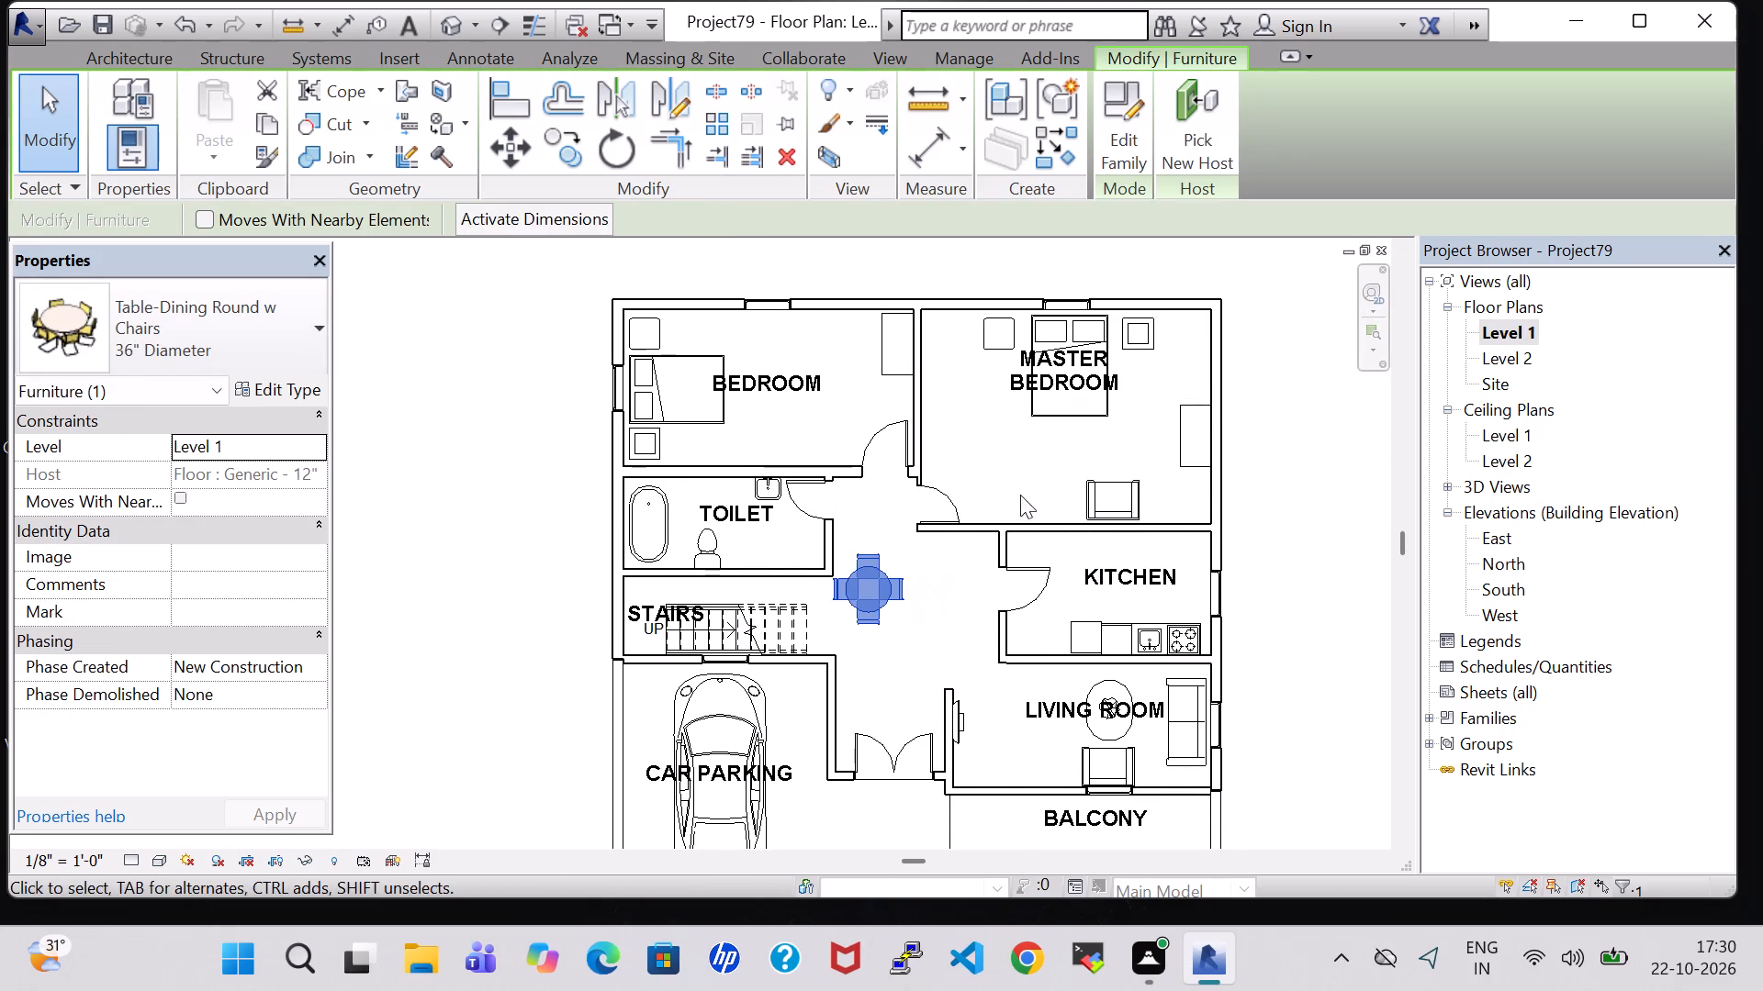
pyautogui.click(1002, 455)
pyautogui.click(1241, 563)
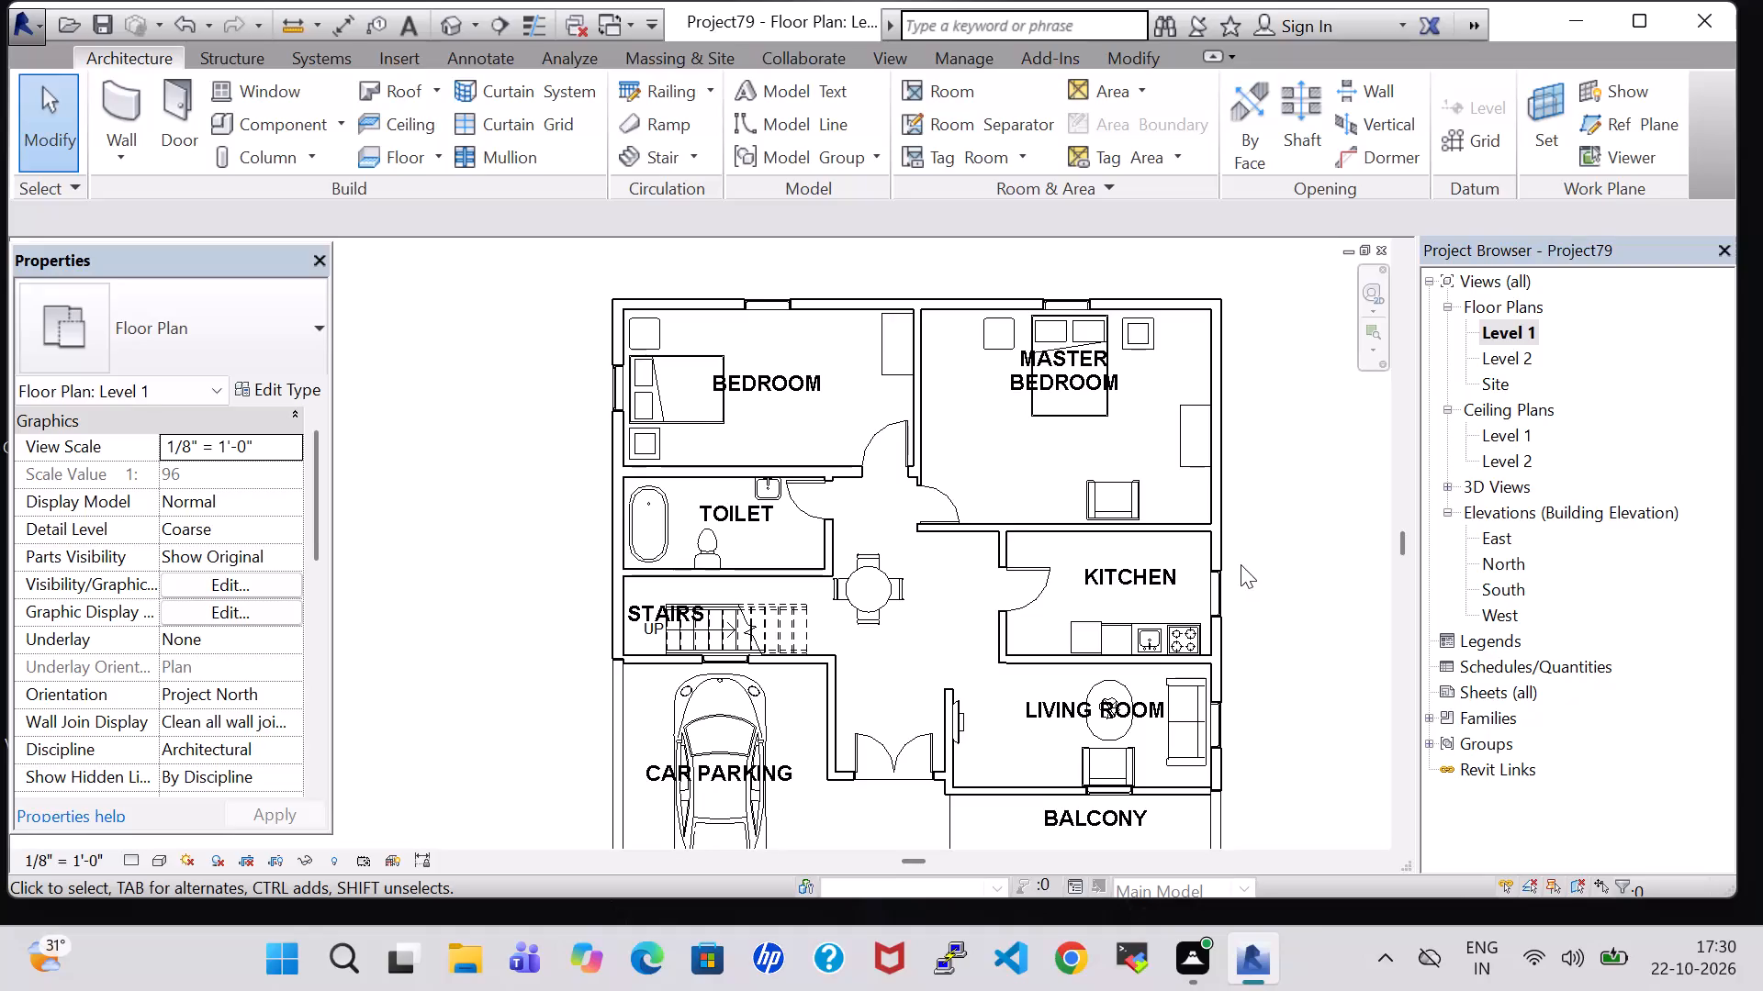
pyautogui.scroll(-1, 1230, 537)
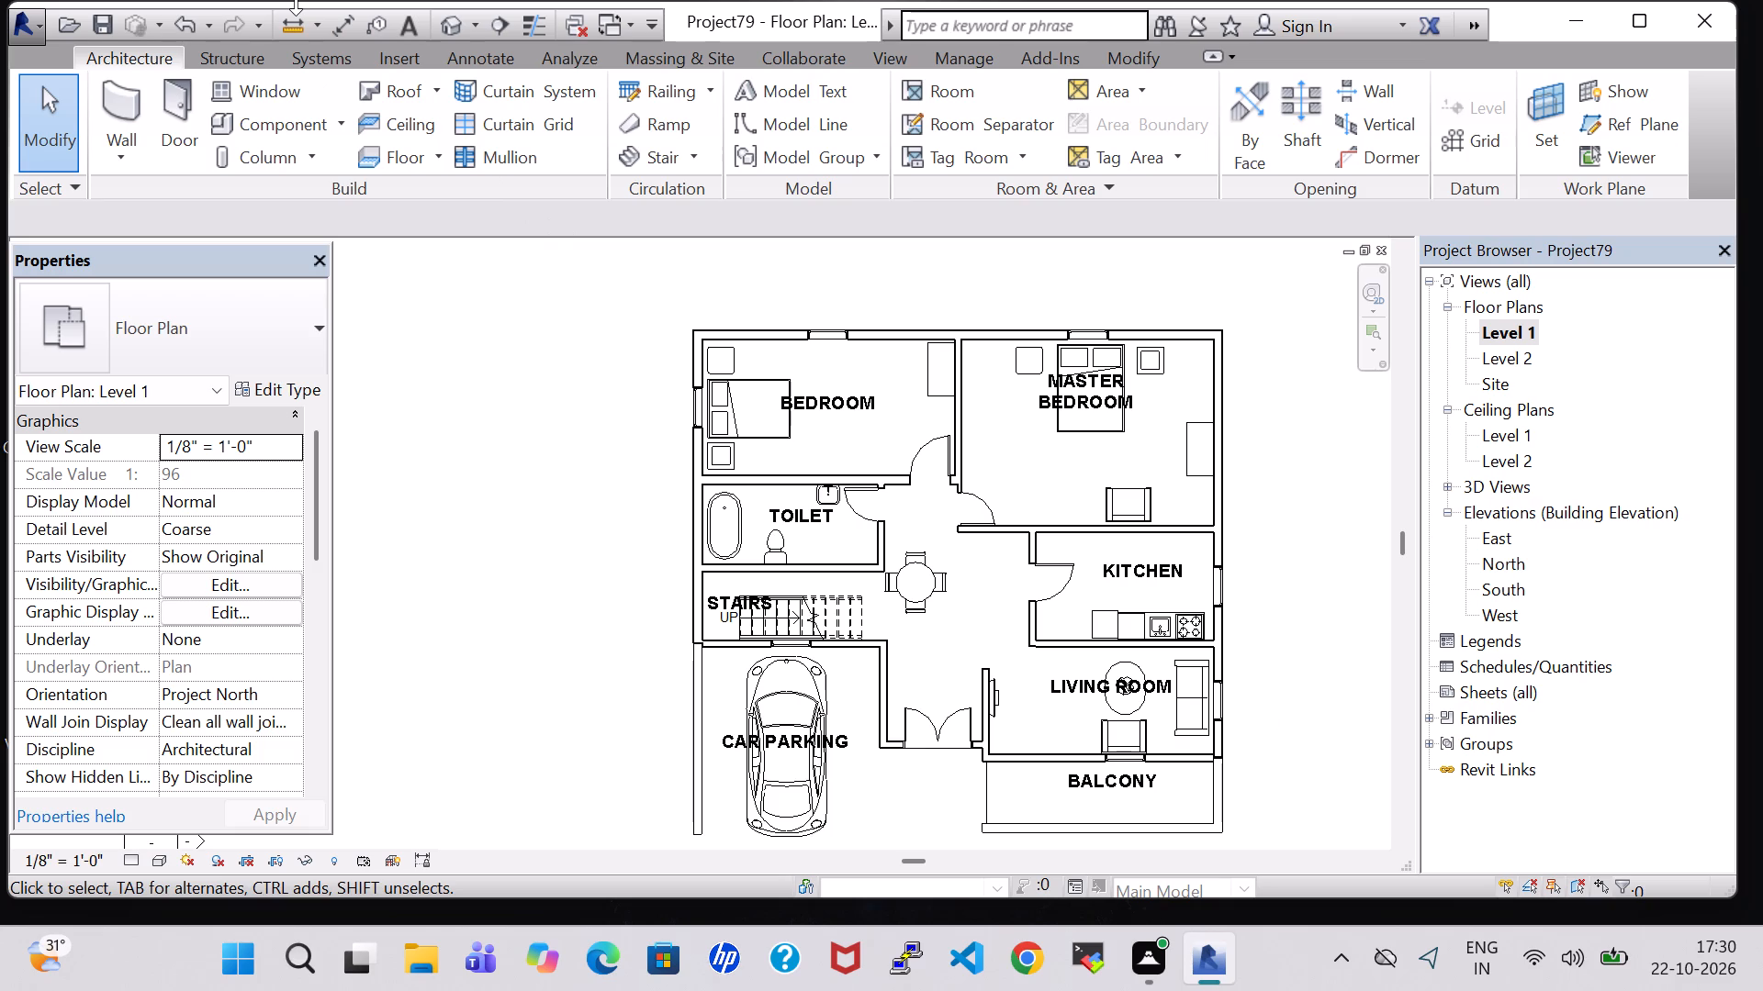
pyautogui.click(459, 608)
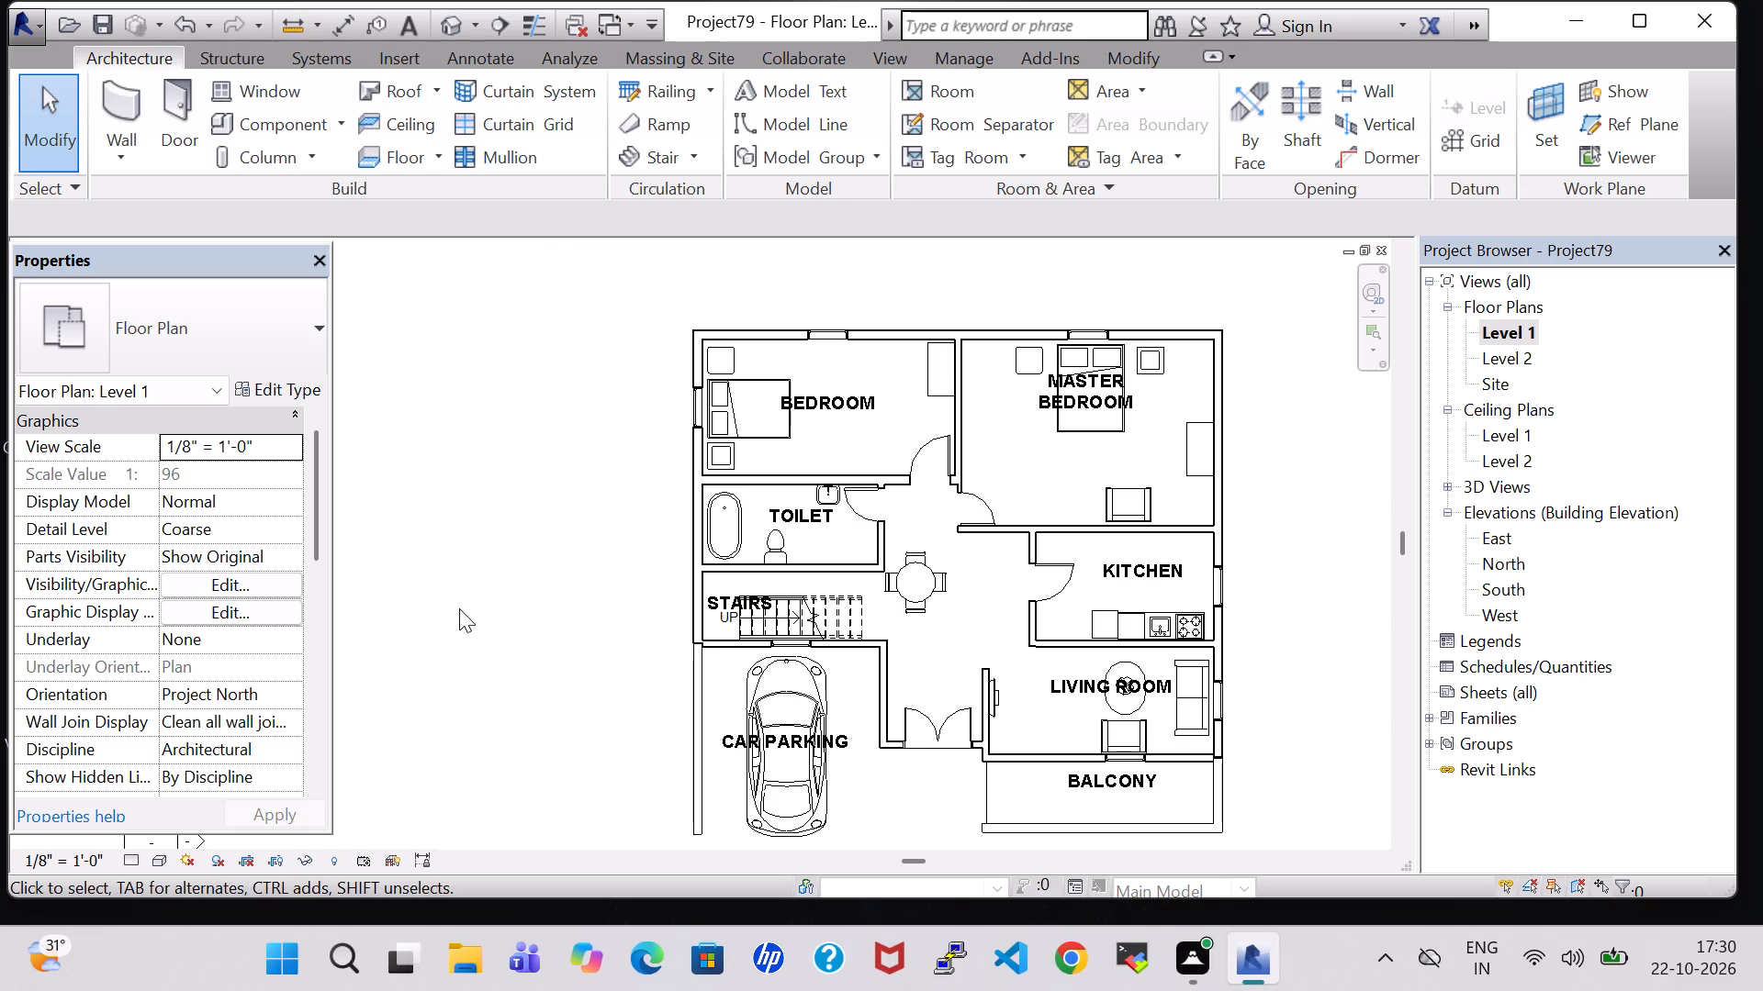
pyautogui.moveTo(550, 678); pyautogui.dragTo(556, 629, button='middle')
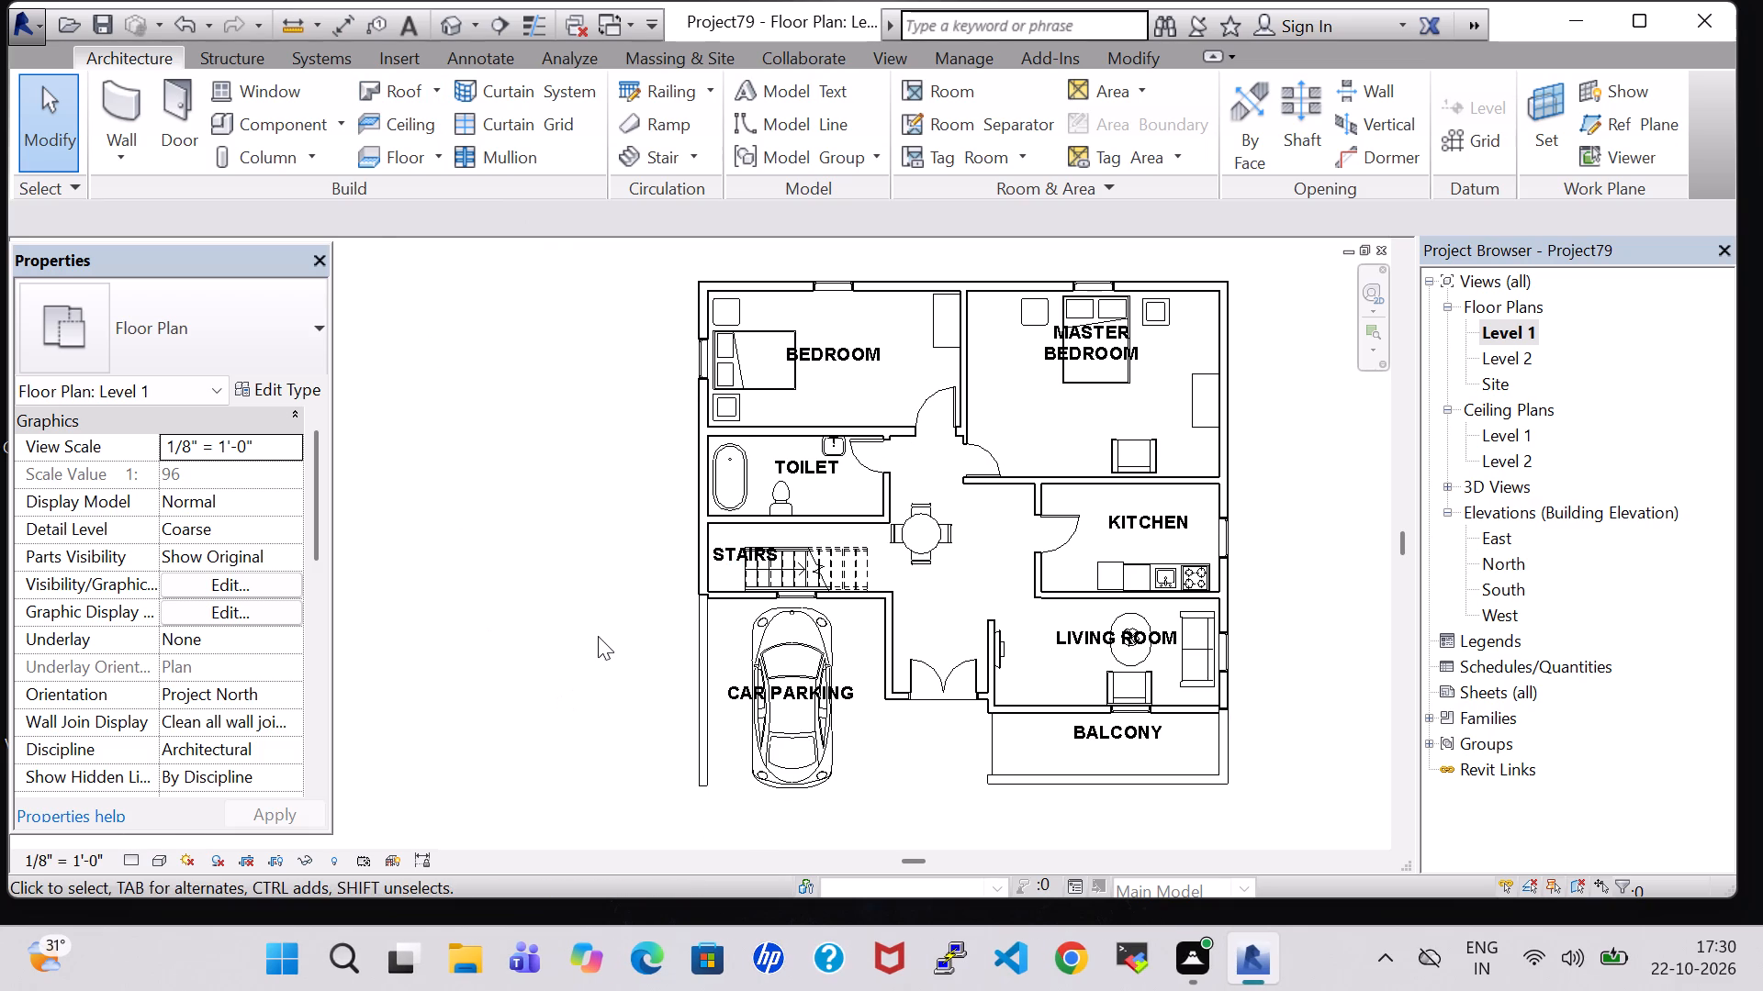
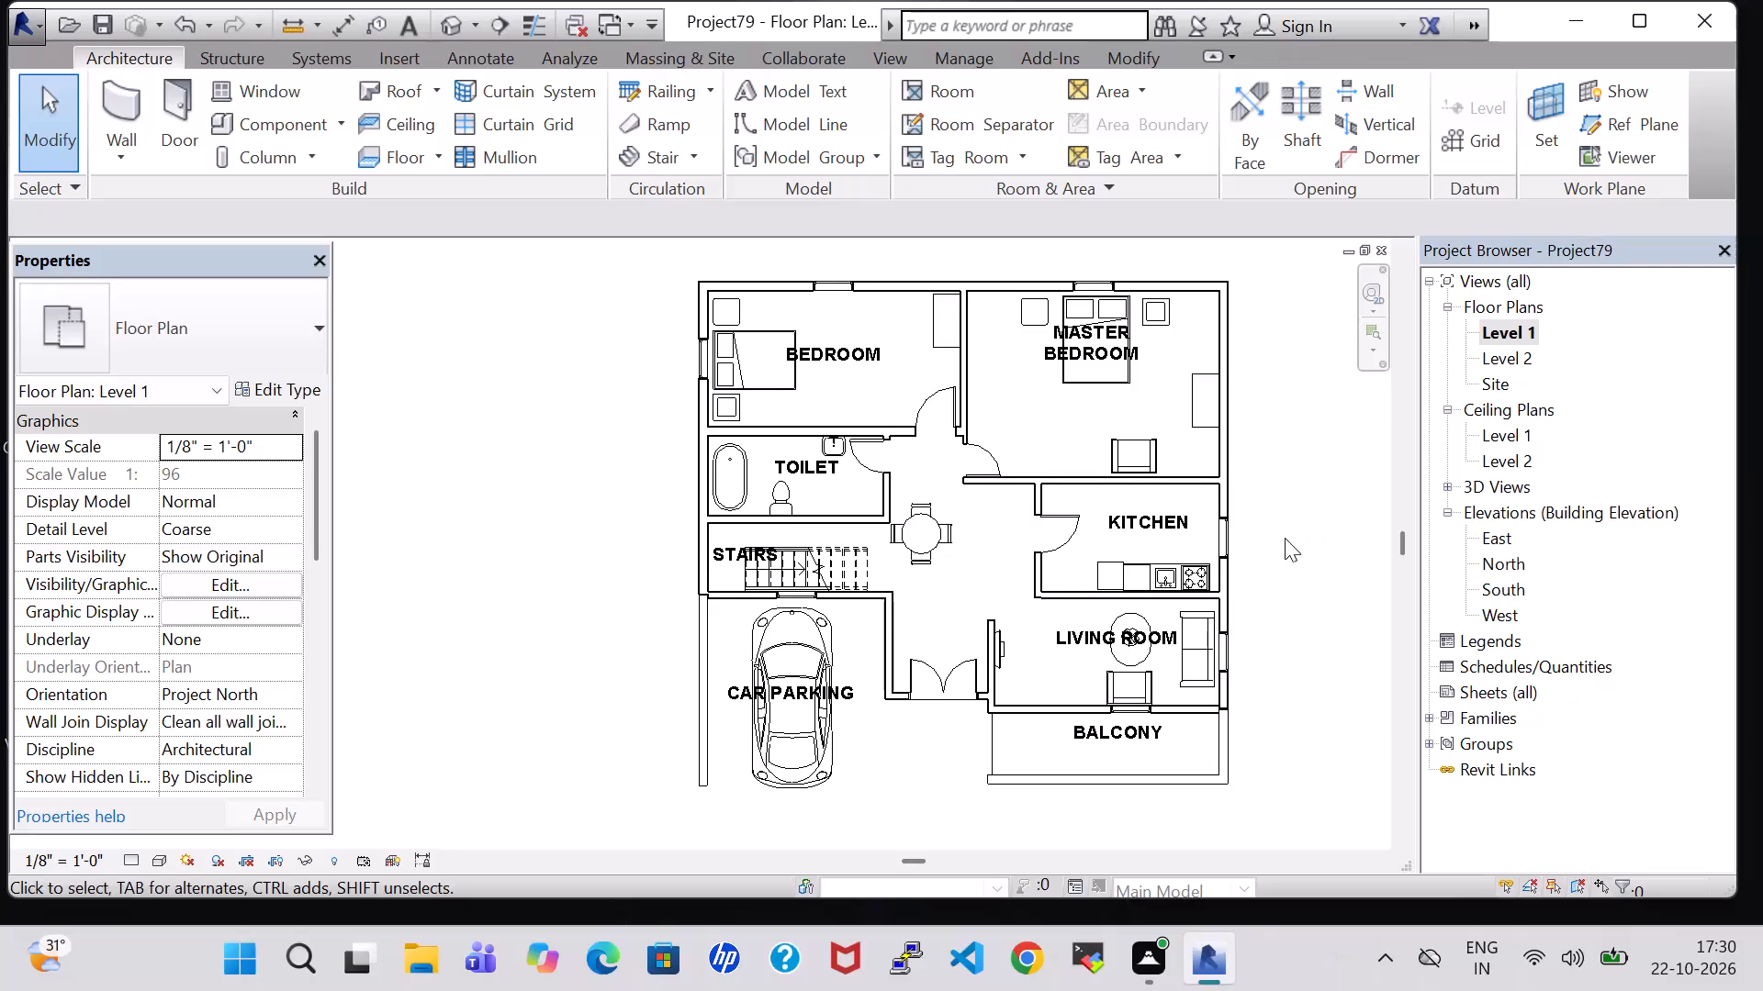
# Turn the Roofs category back on in the visibility/graphic overrides of the default 3D view.
pyautogui.keyDown('shift'); pyautogui.moveTo(1285, 538); pyautogui.dragTo(1278, 485, button='middle'); pyautogui.keyUp('shift')
pyautogui.click(453, 17)
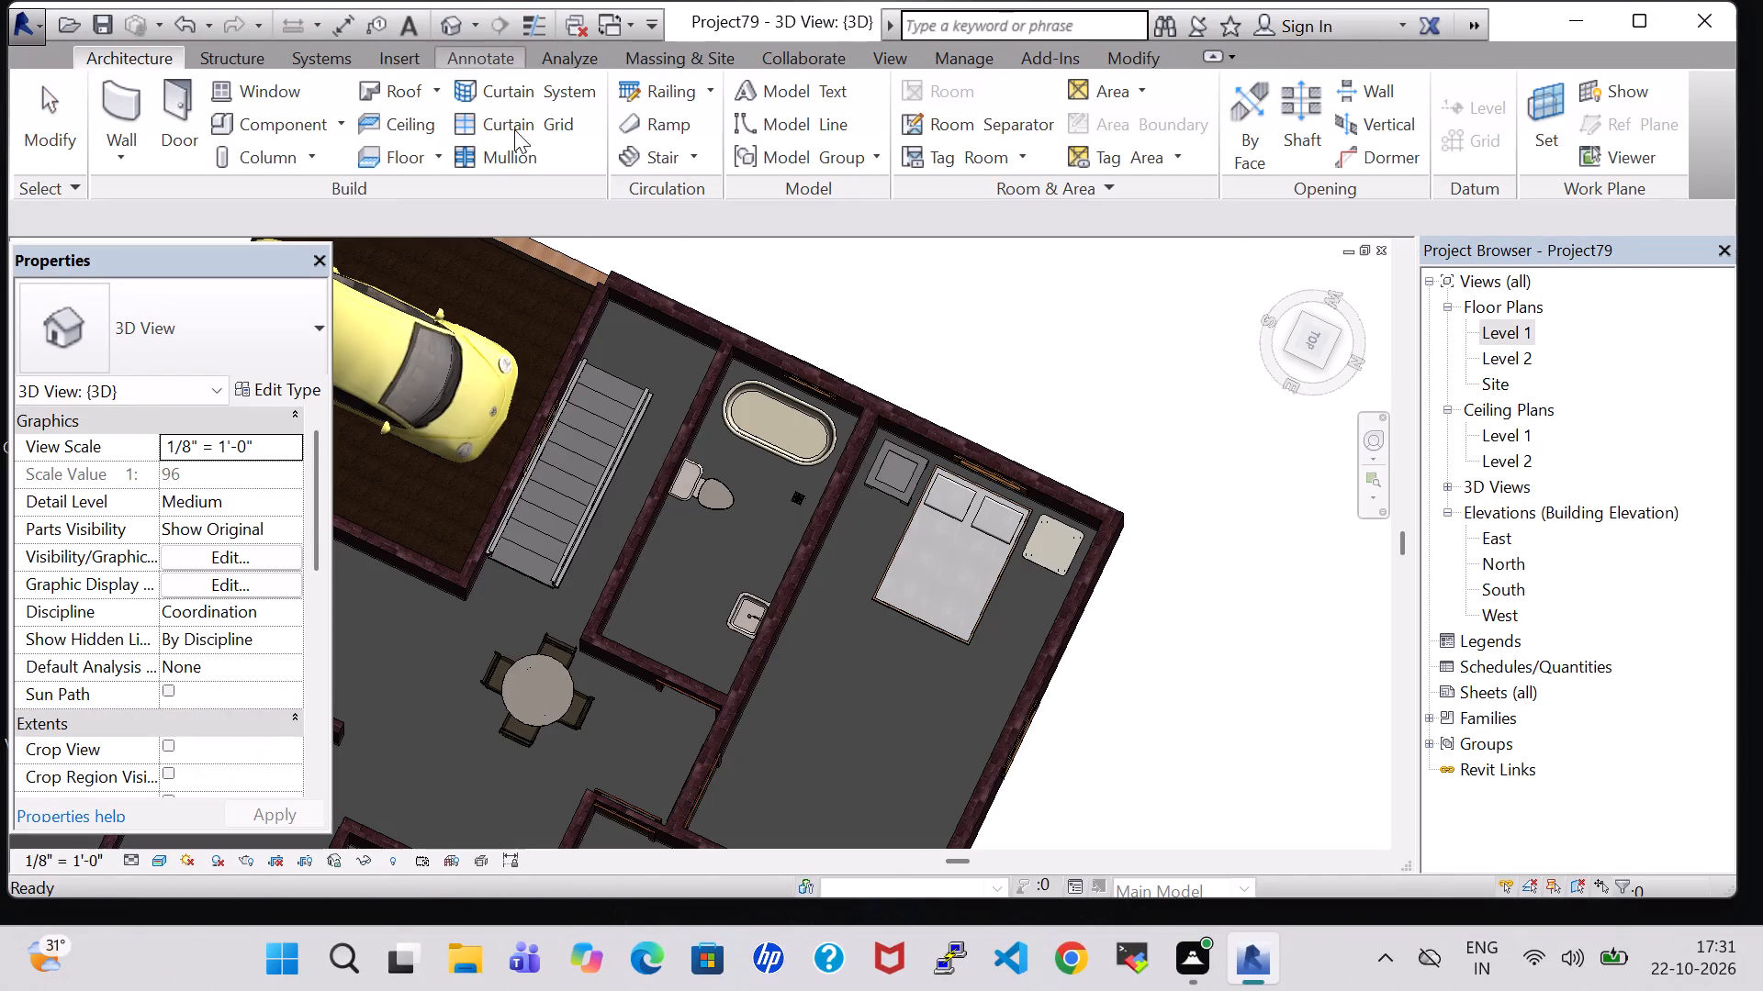
pyautogui.write('VG')
pyautogui.scroll(-17, 356, 493)
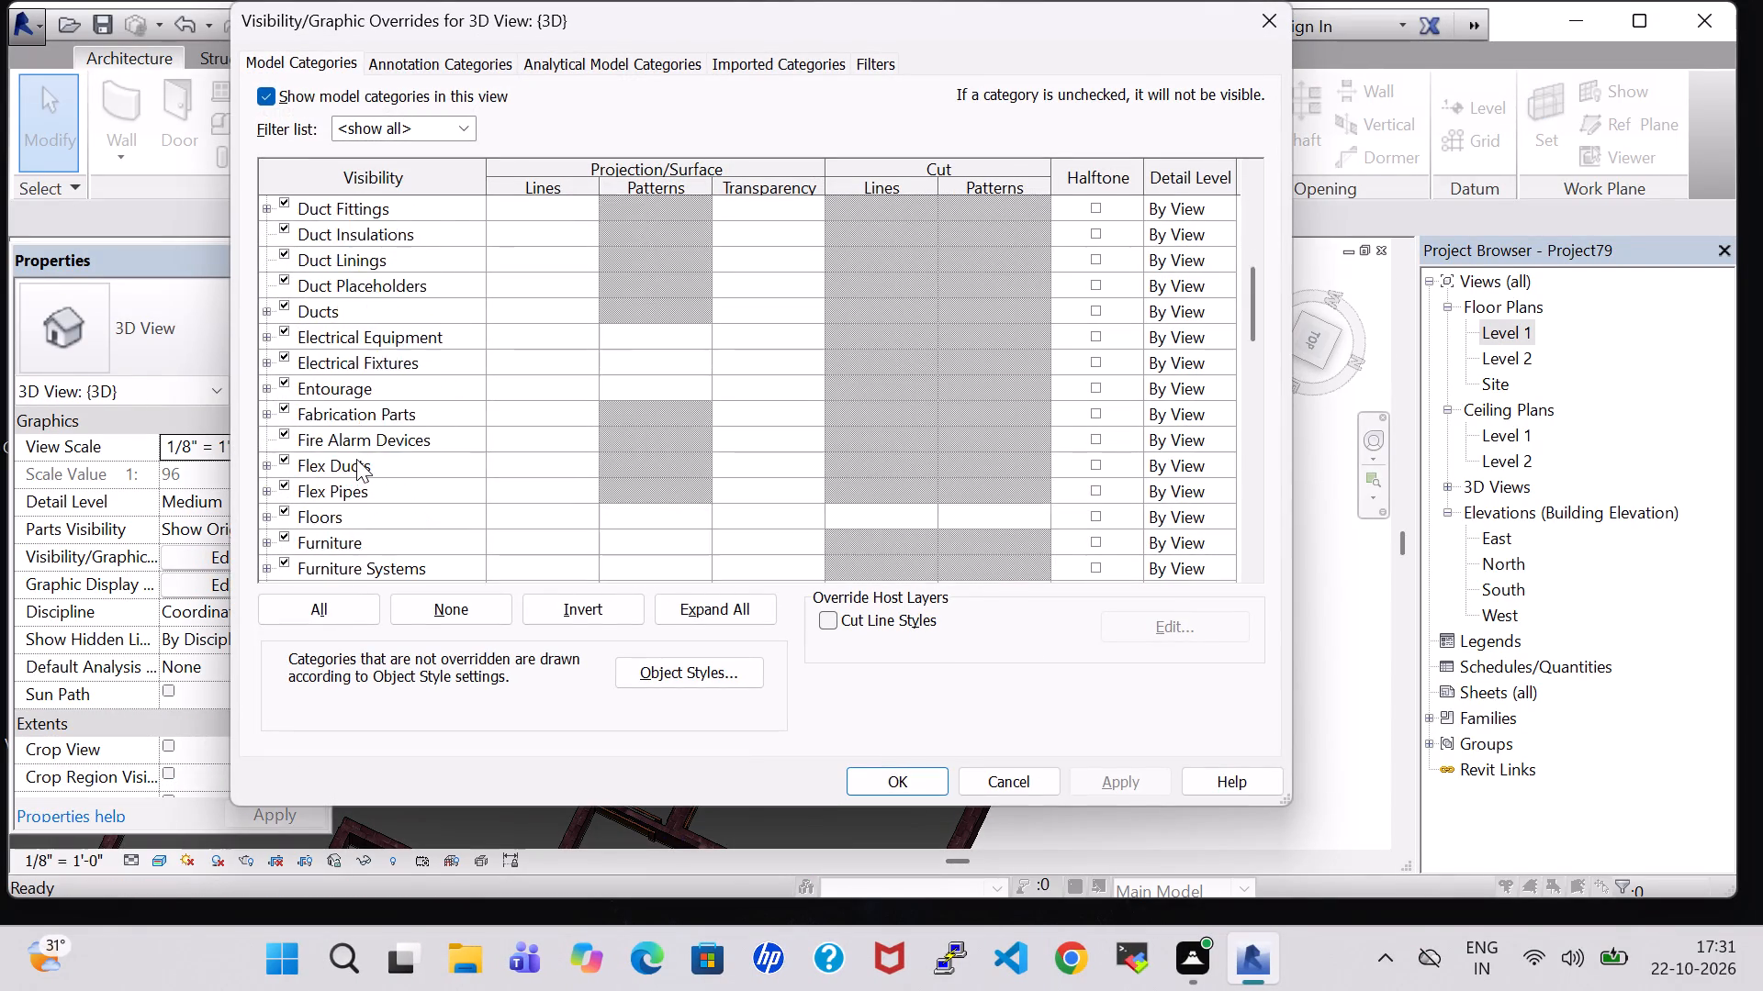
pyautogui.scroll(-20, 356, 459)
pyautogui.scroll(-5, 356, 459)
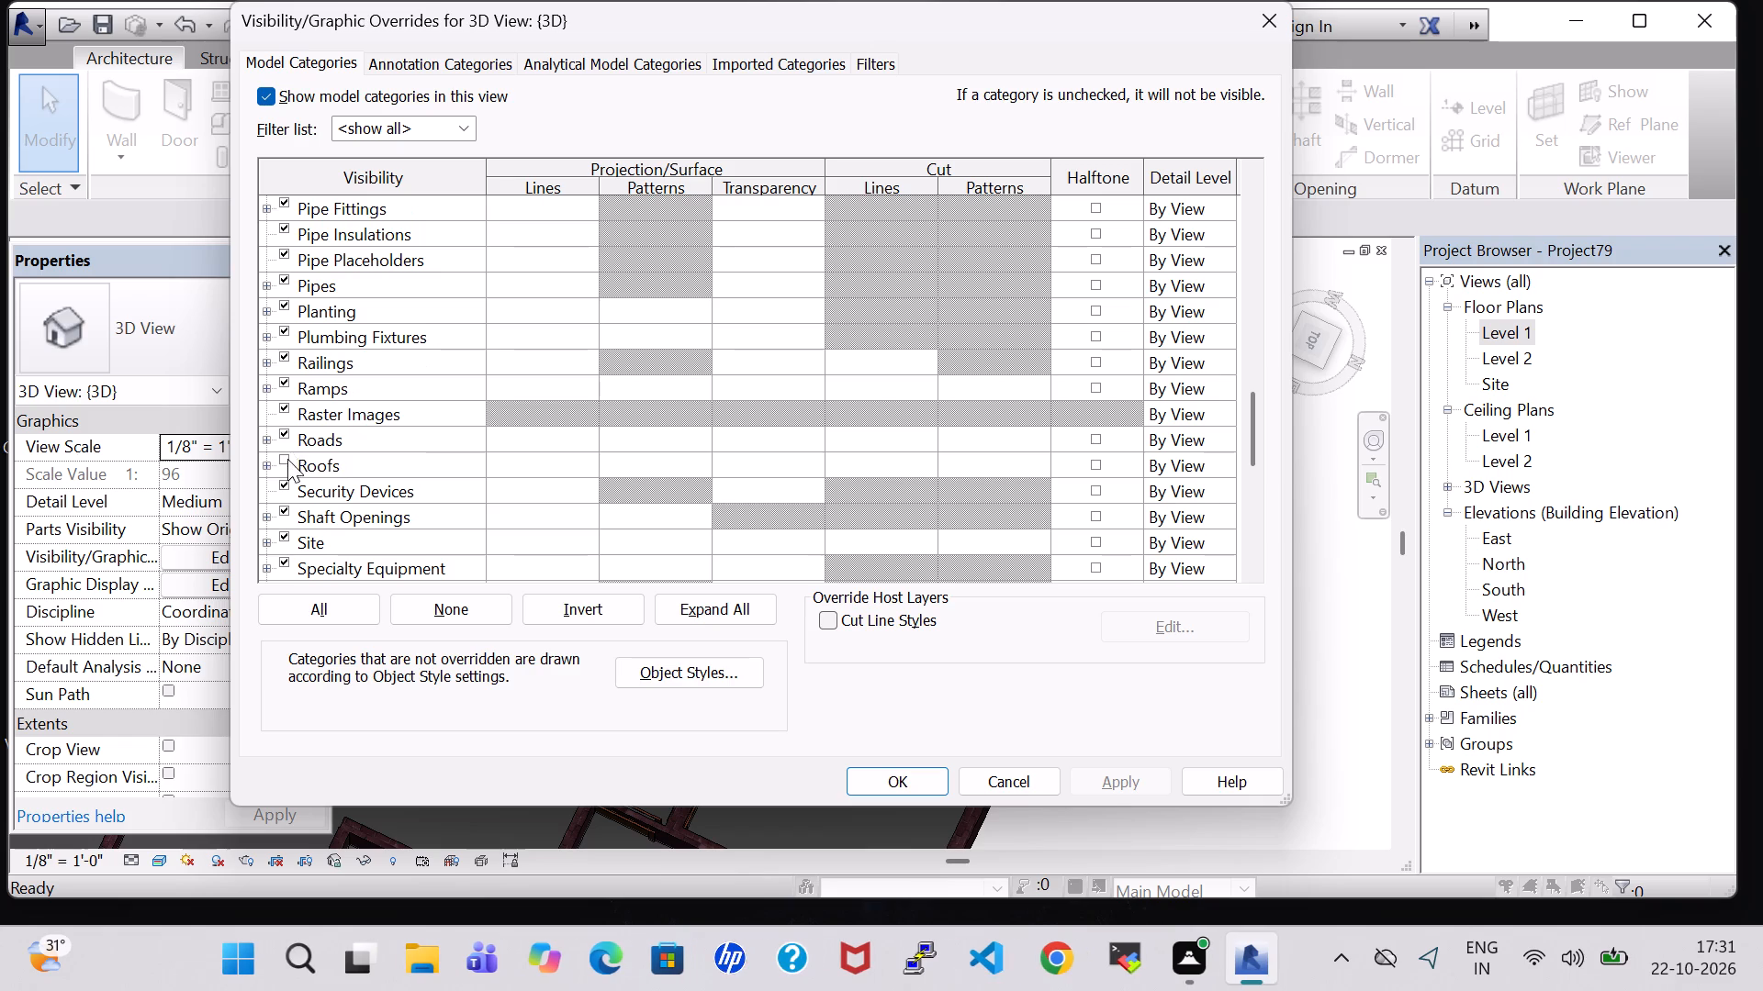
pyautogui.click(287, 462)
pyautogui.click(874, 772)
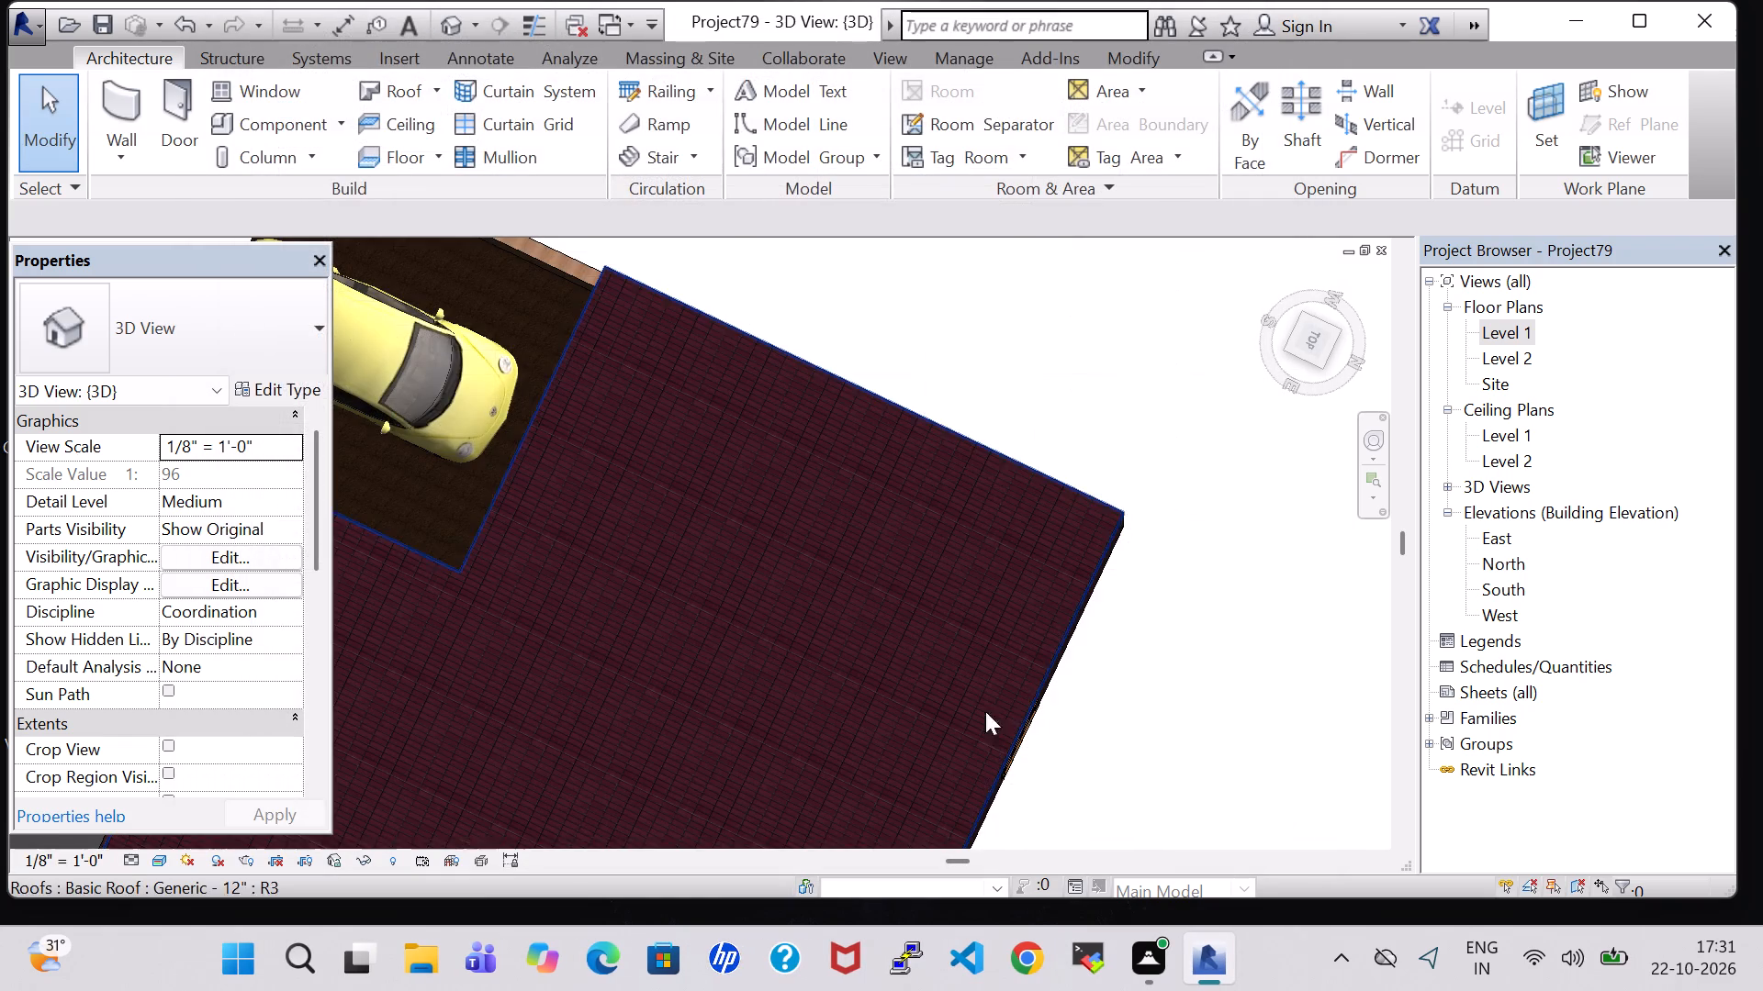
# Examine the roofed house from the front and slightly above in the 3D view, with the whole facade in frame.
pyautogui.click(1270, 313)
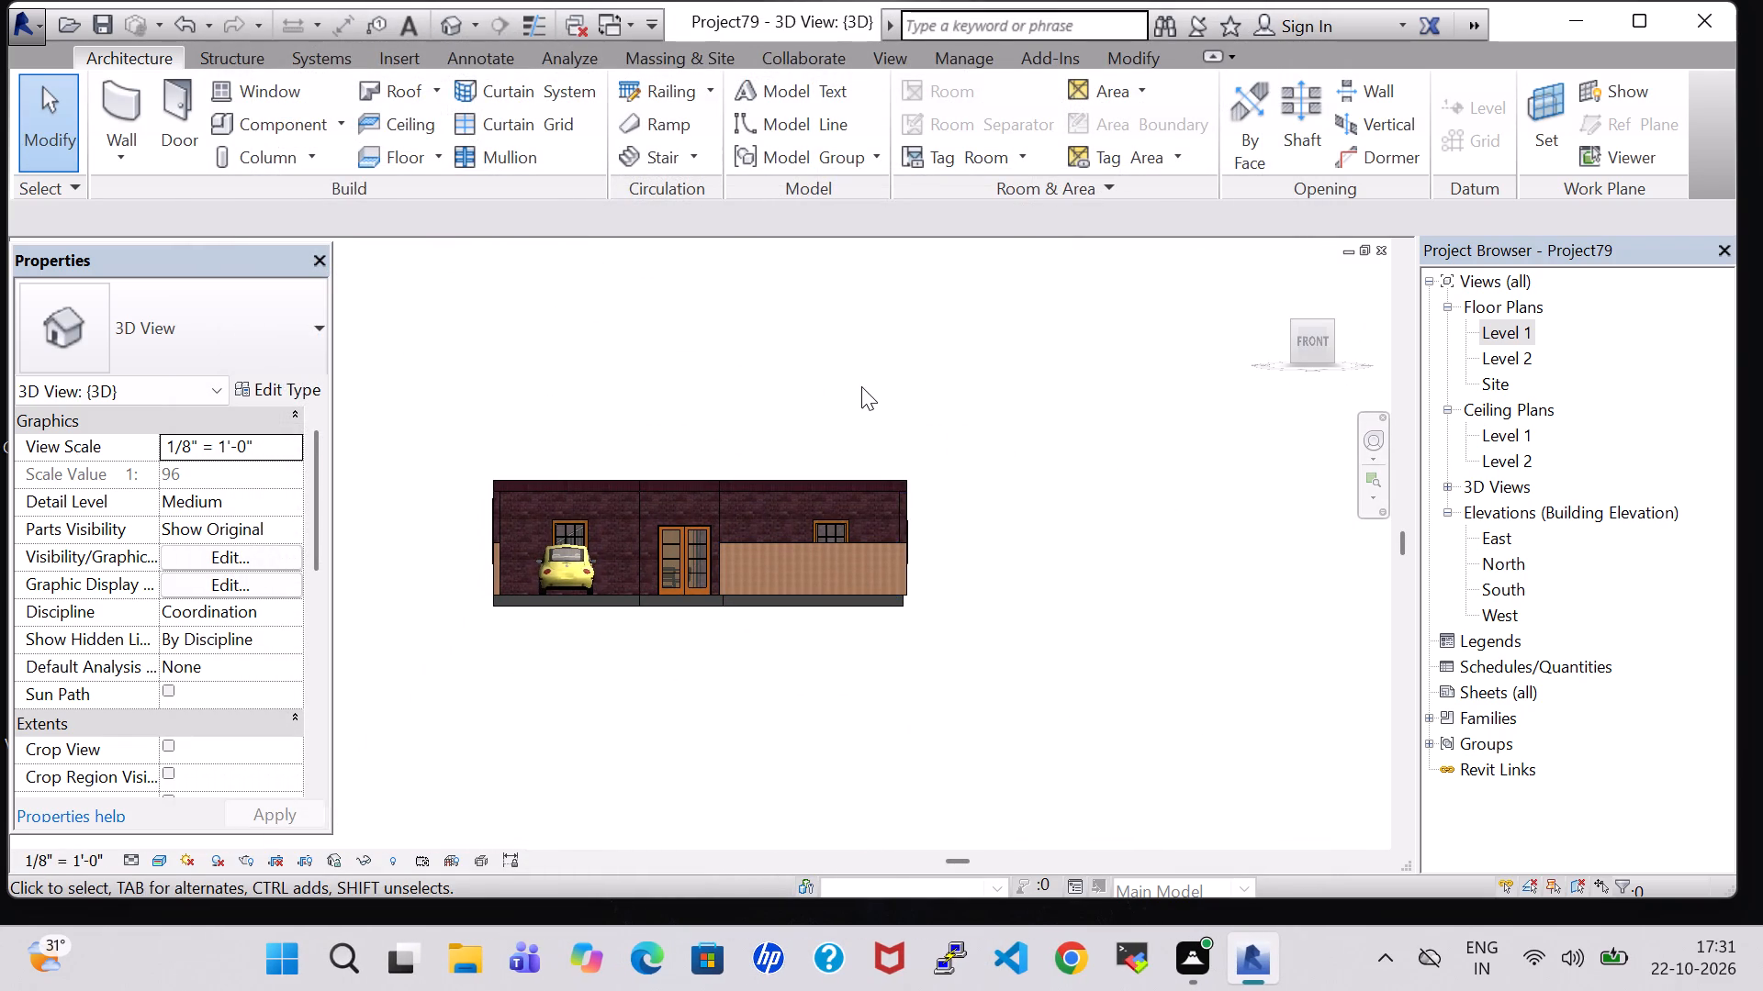
pyautogui.keyDown('shift'); pyautogui.moveTo(848, 336); pyautogui.dragTo(852, 433, button='middle'); pyautogui.keyUp('shift')
pyautogui.scroll(5, 856, 433)
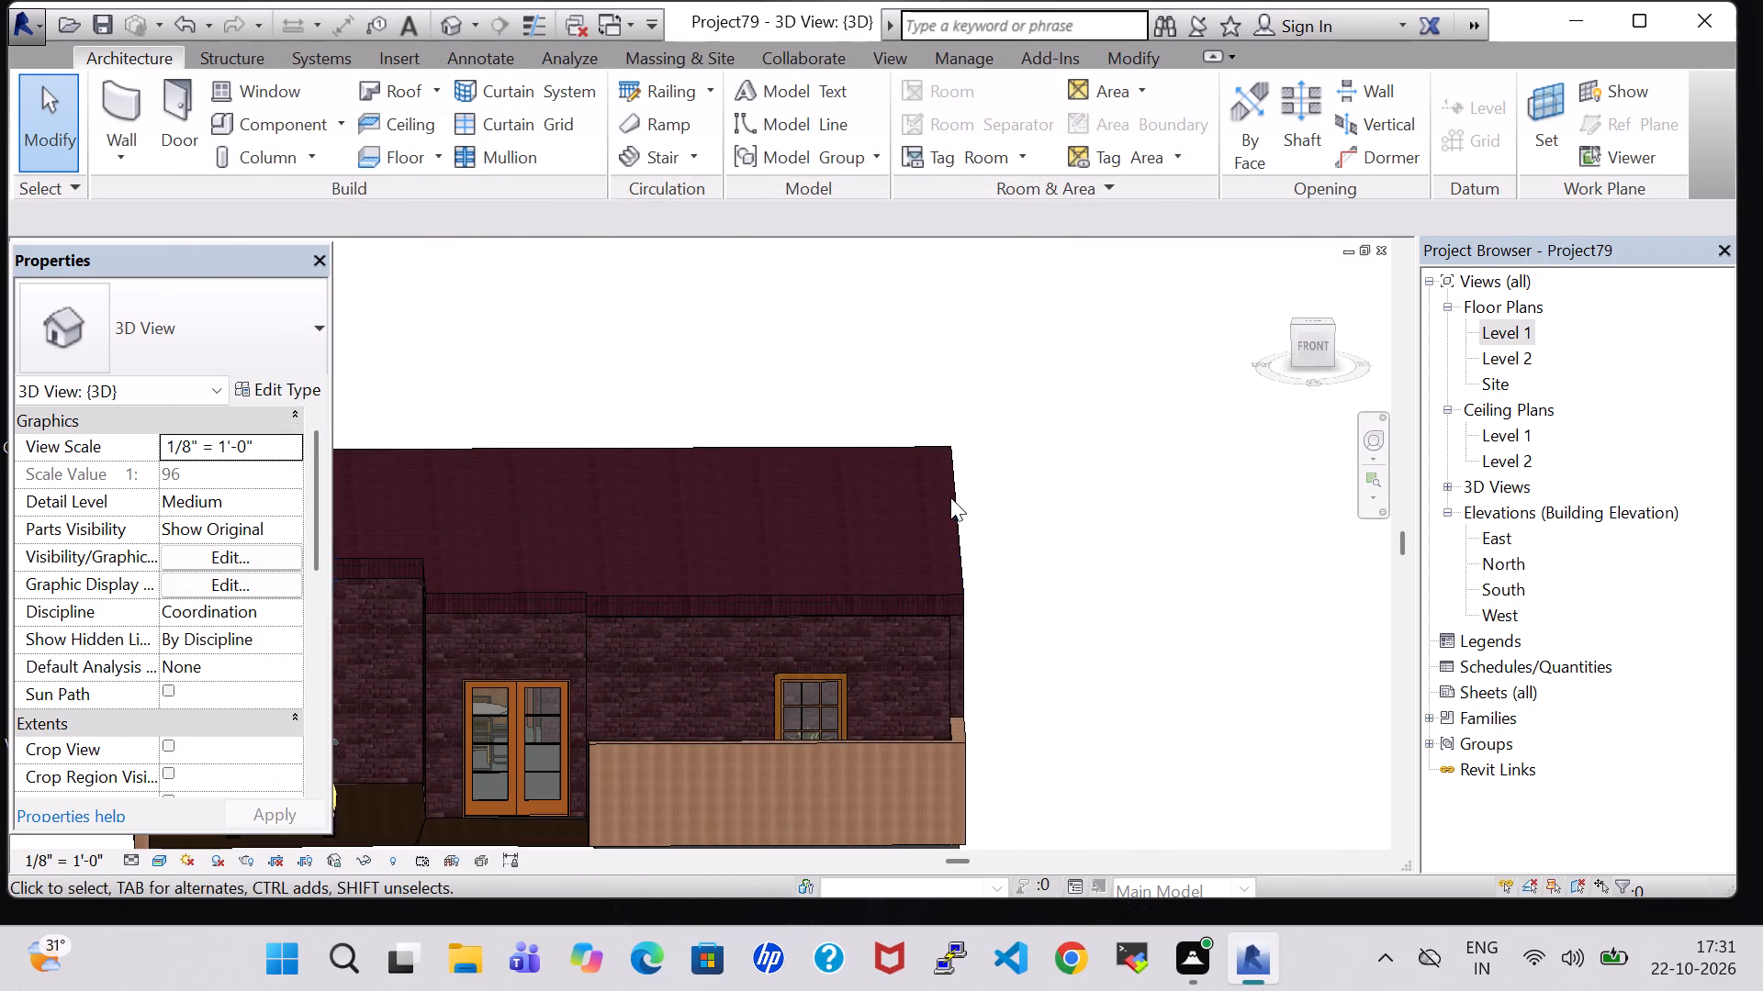
pyautogui.moveTo(1062, 608); pyautogui.dragTo(1302, 558, button='middle')
pyautogui.middleClick(1256, 558)
pyautogui.scroll(1, 1184, 528)
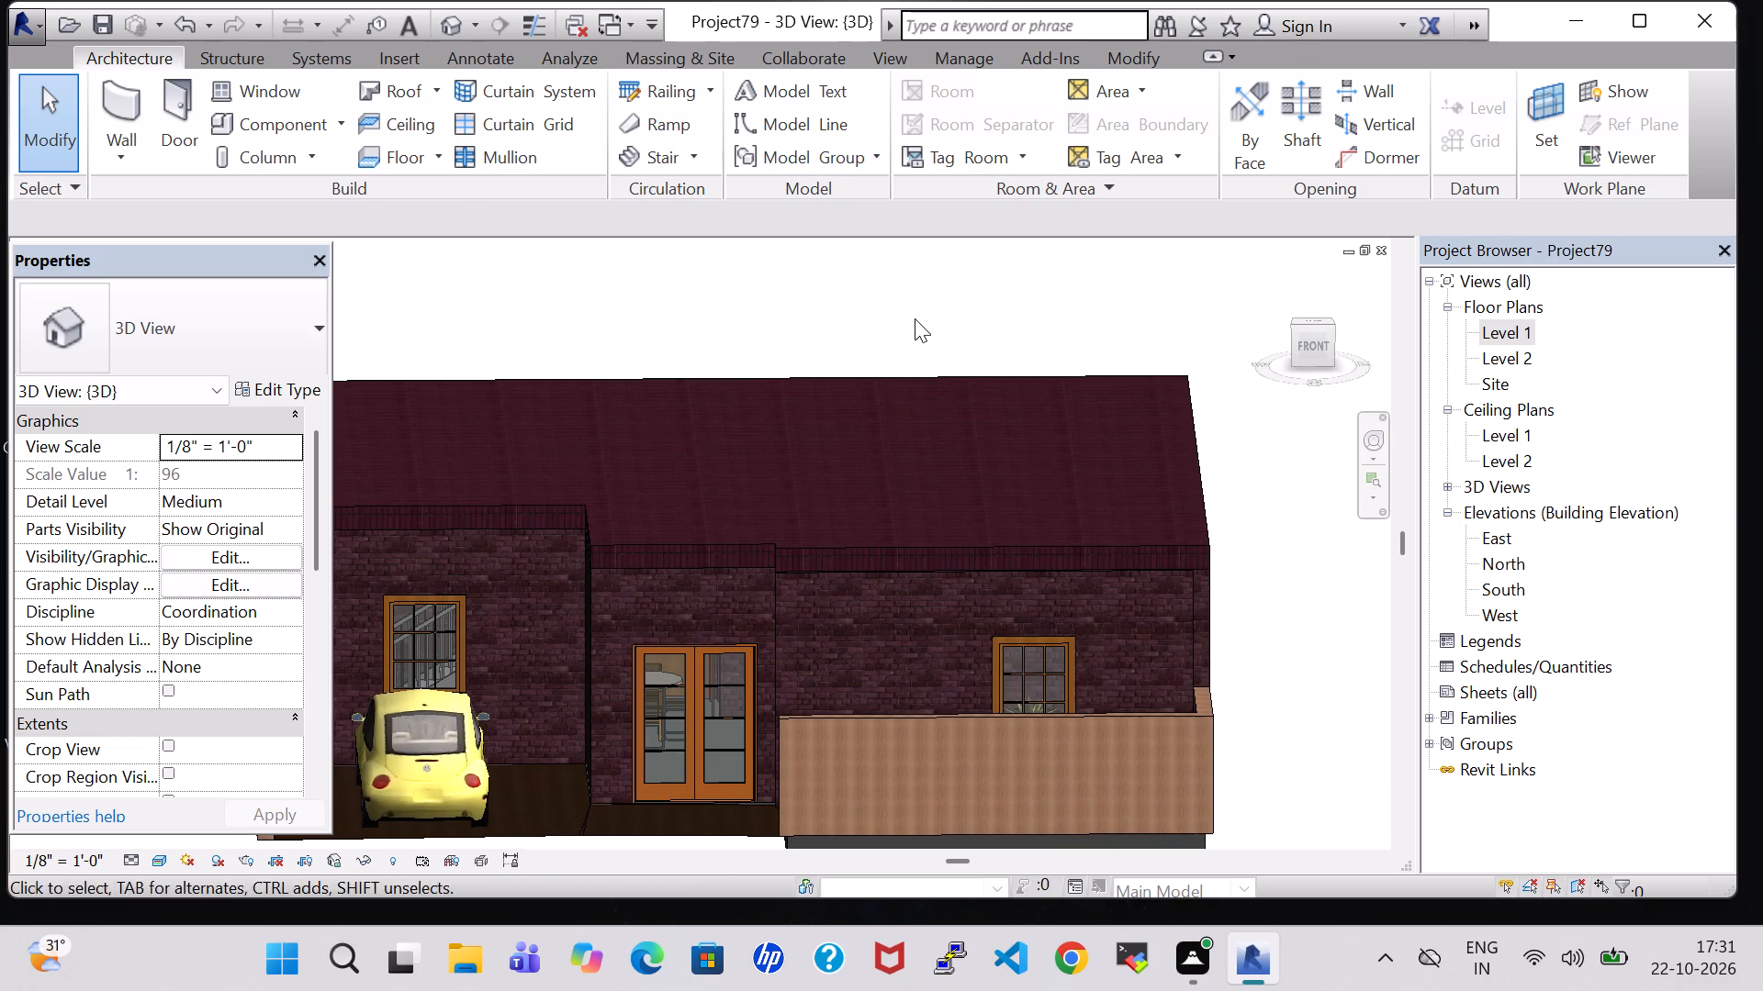
pyautogui.moveTo(910, 316); pyautogui.dragTo(916, 304, button='middle')
pyautogui.moveTo(949, 312); pyautogui.dragTo(1060, 305, button='middle')
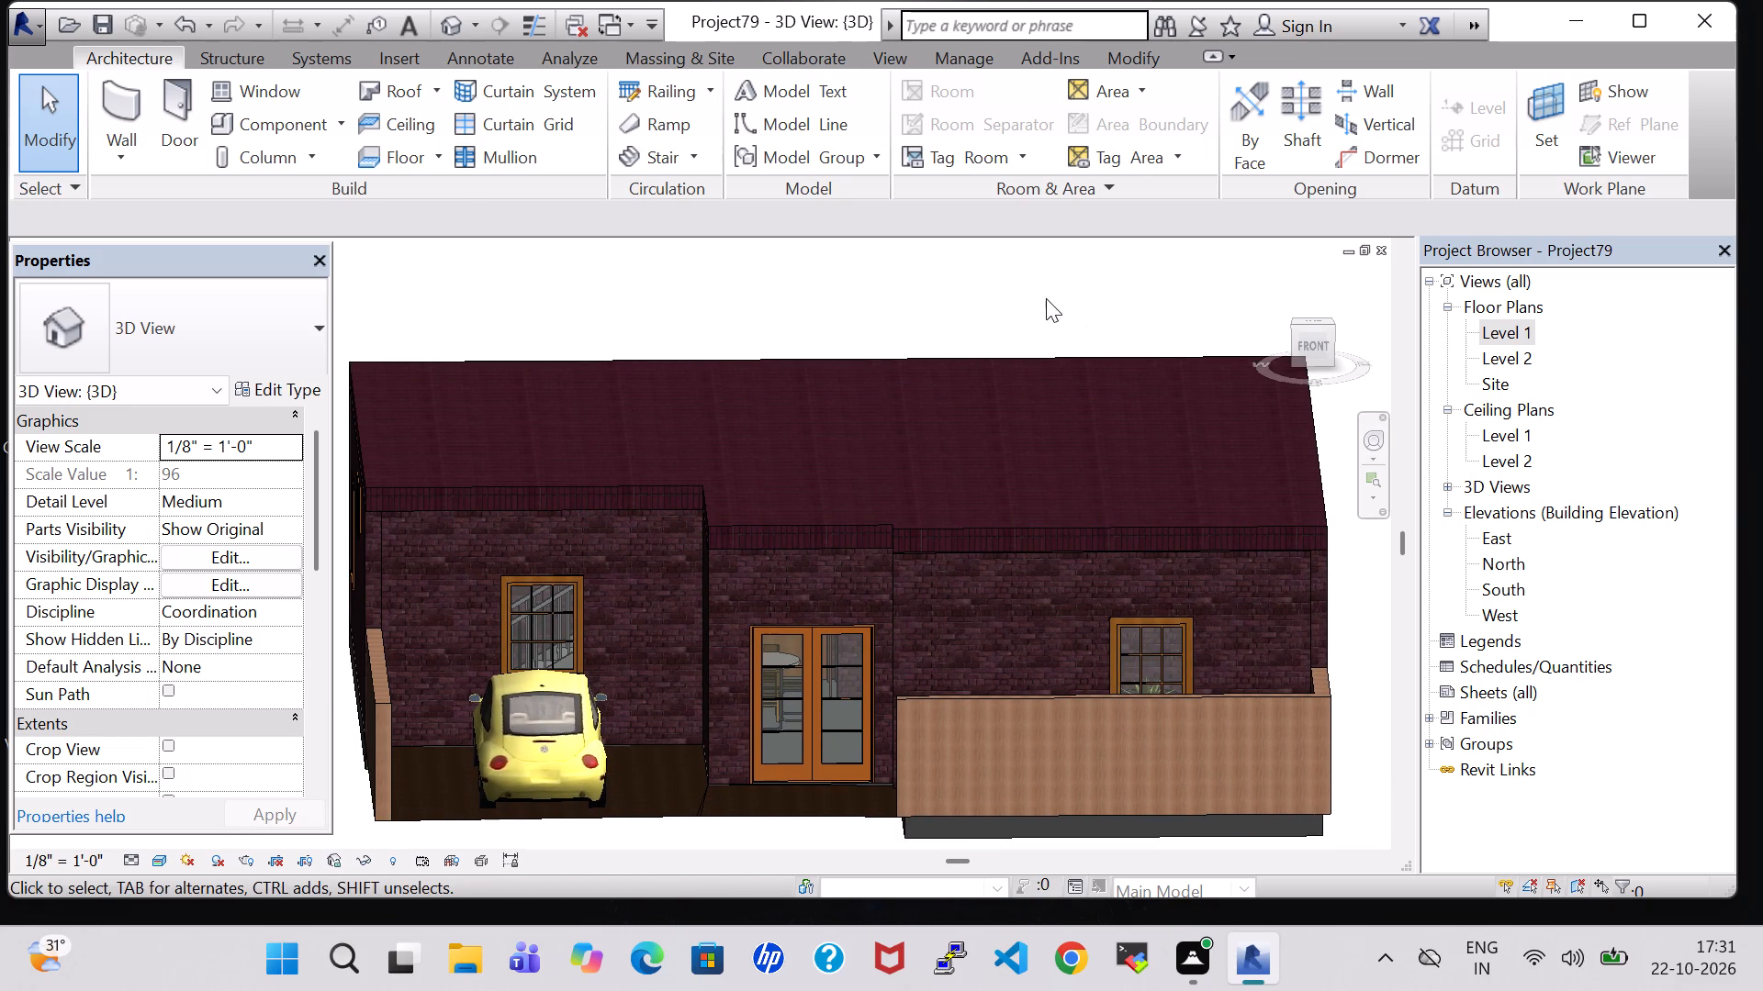
# Save the Project79 model.
pyautogui.click(109, 33)
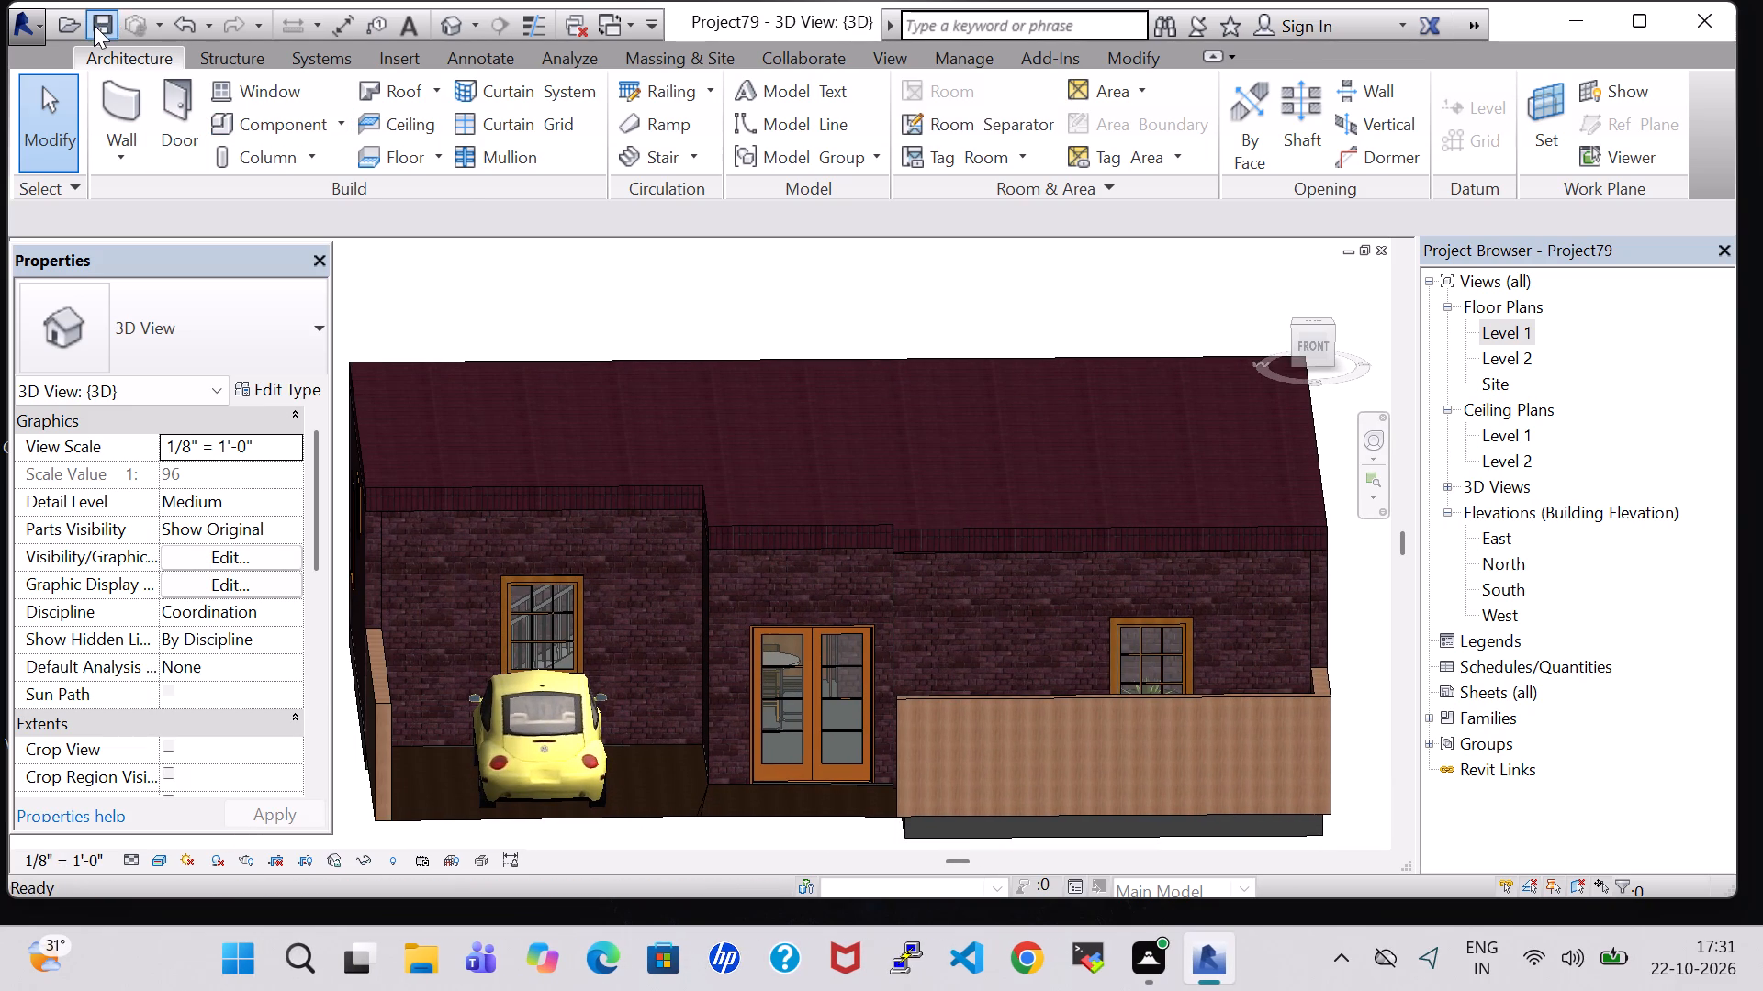
# Export the model as an IFC 2x3 file named Project79 in the work folder, with 1st Level space boundaries.
pyautogui.click(17, 25)
pyautogui.click(171, 477)
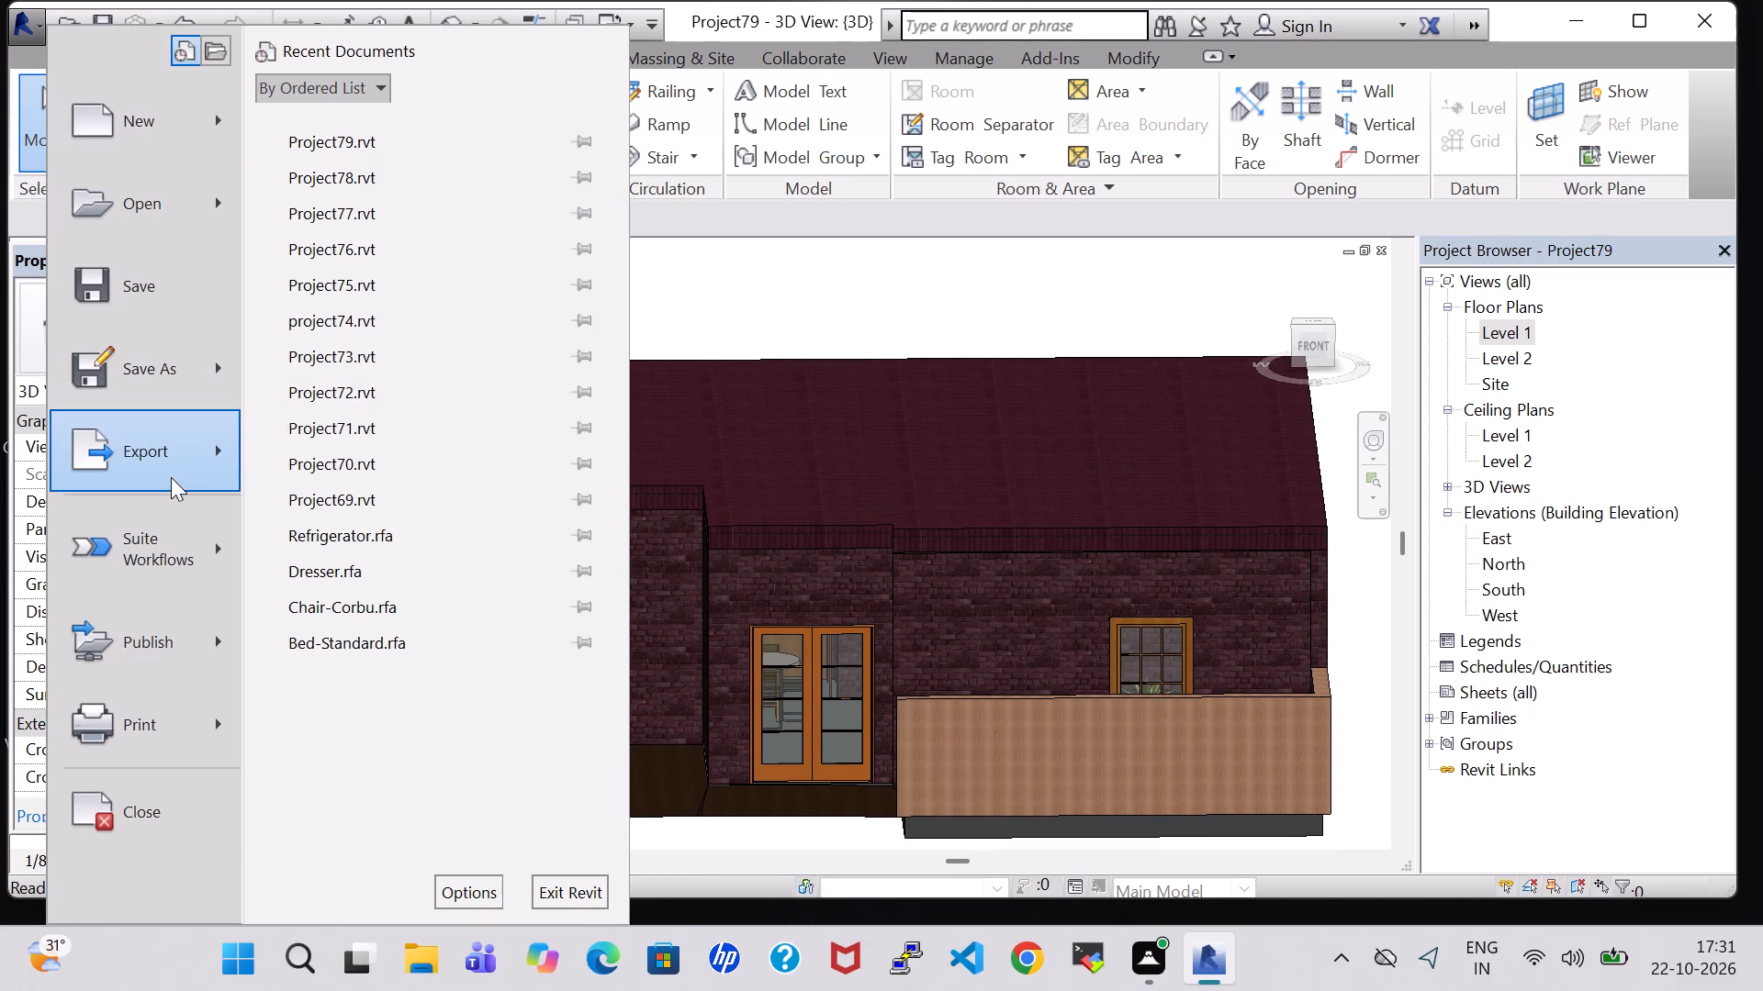
pyautogui.click(379, 669)
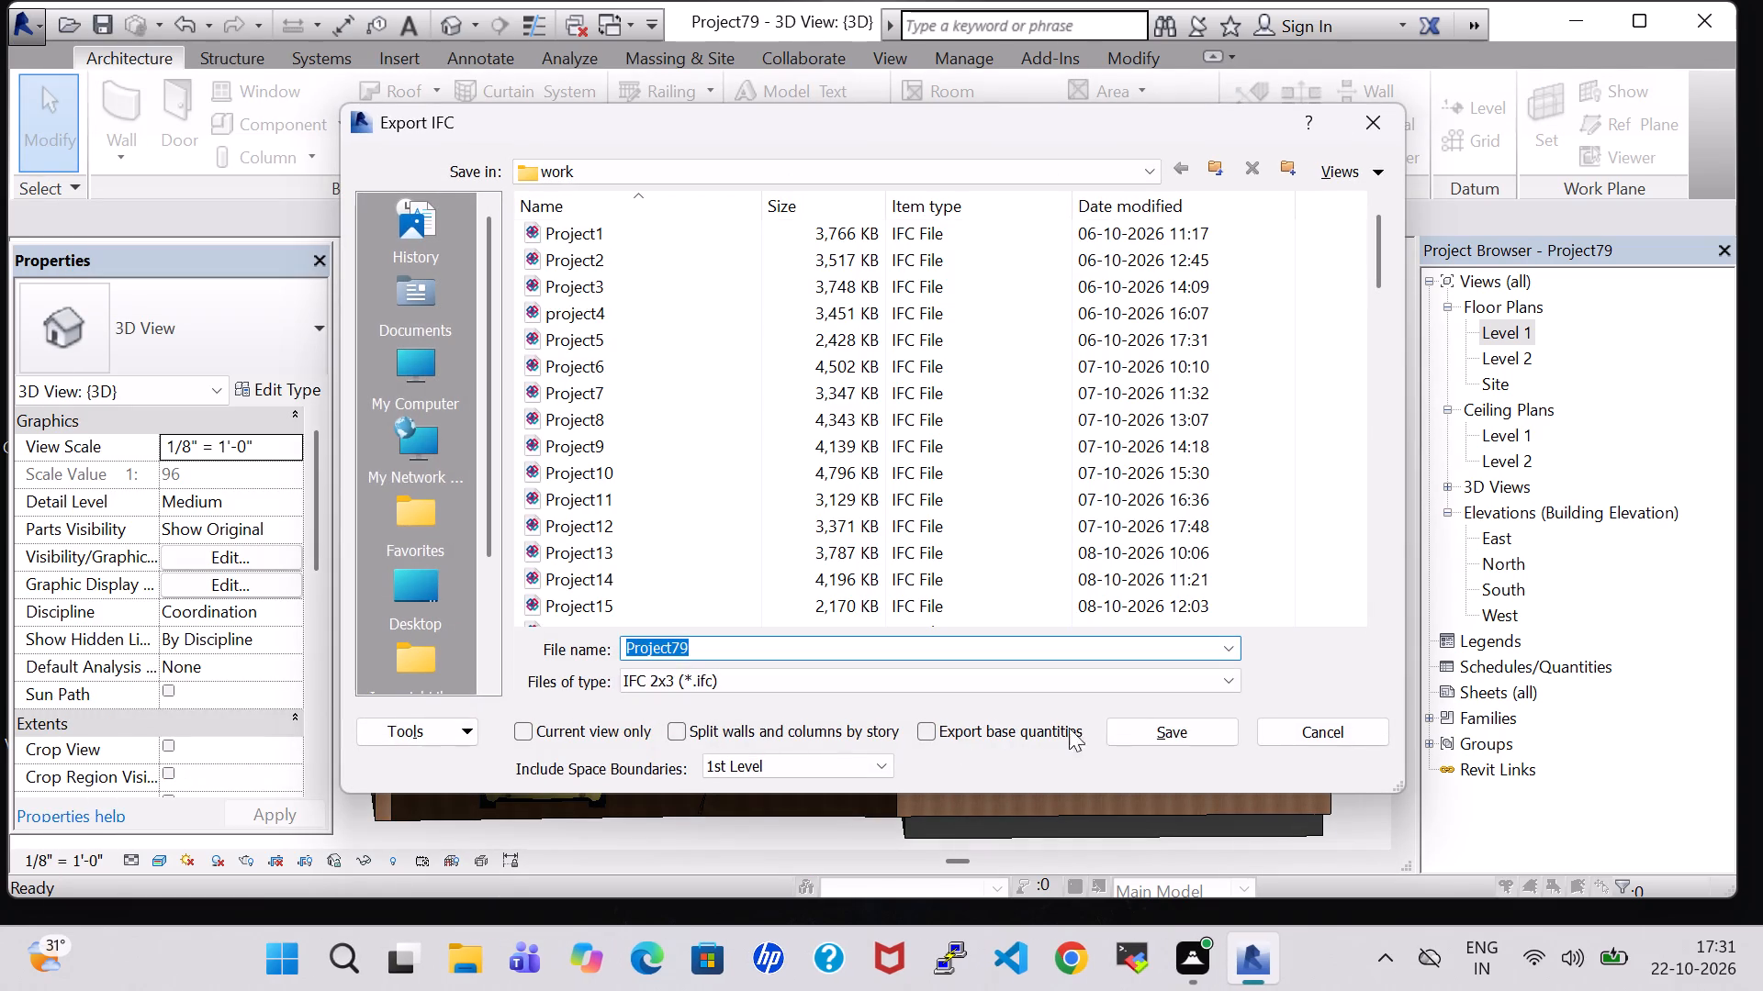
pyautogui.click(1154, 725)
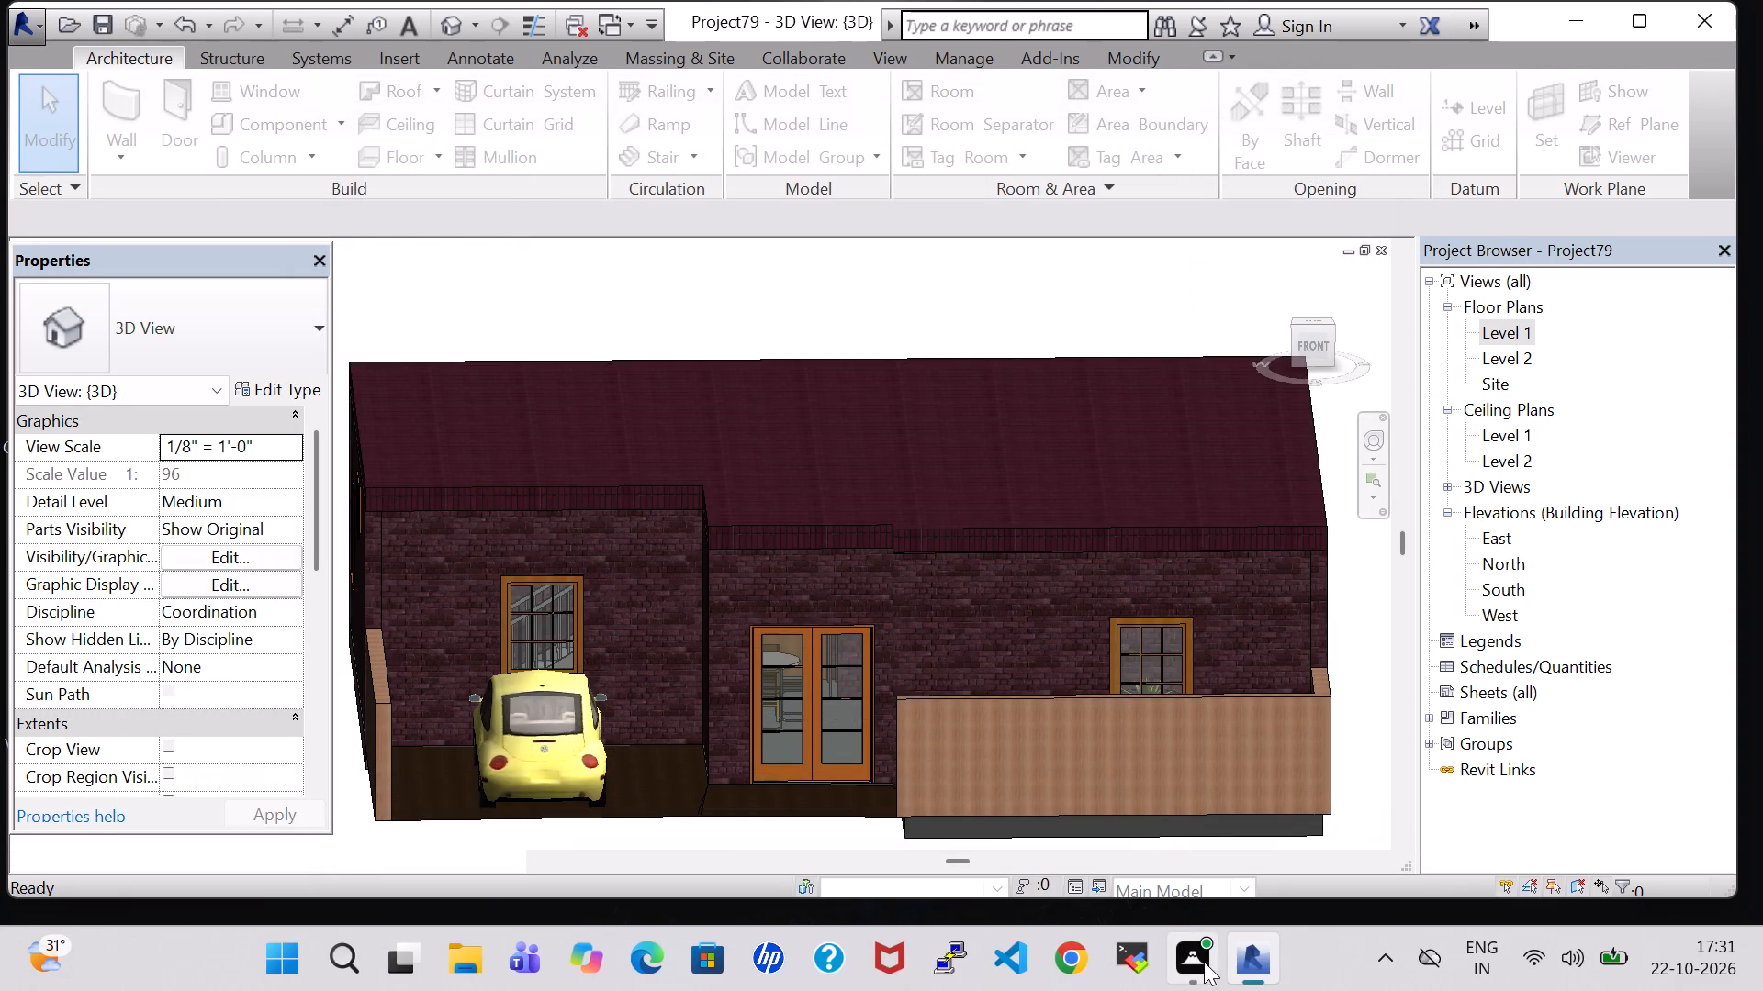